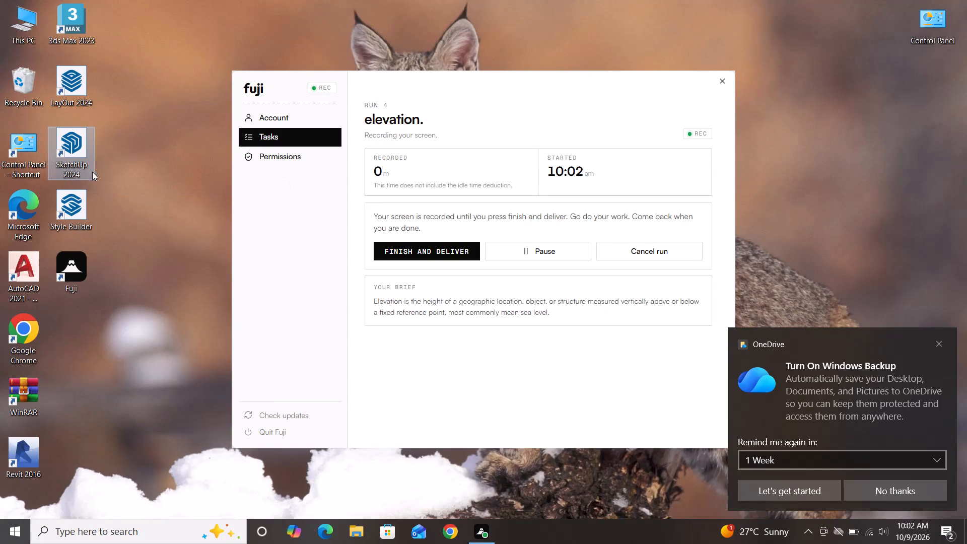
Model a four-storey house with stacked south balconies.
Launch SketchUp 2024 from the desktop.
{"action": "double_click", "coordinate": [92, 172]}
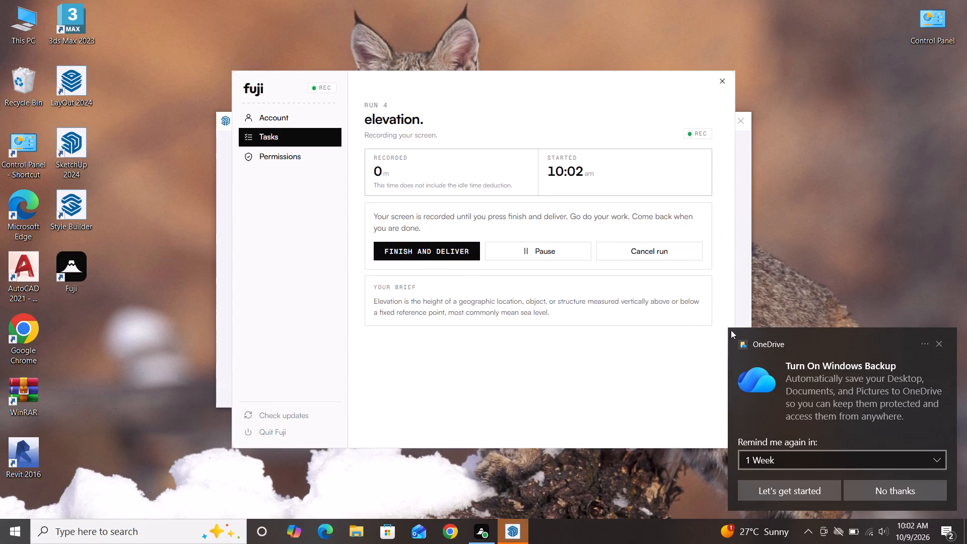
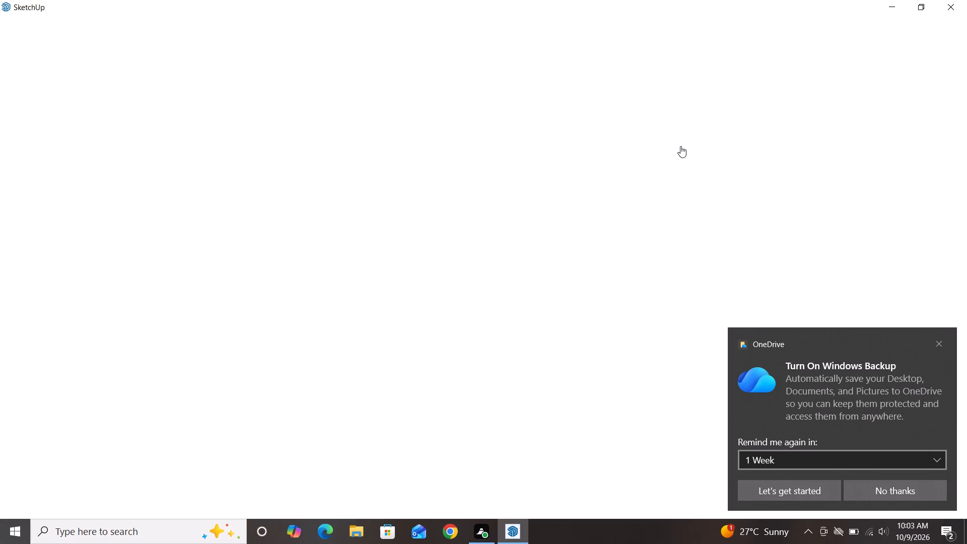
Close the unresponsive SketchUp window and force the program to end instead of waiting for it to respond.
{"action": "left_click", "coordinate": [953, 5]}
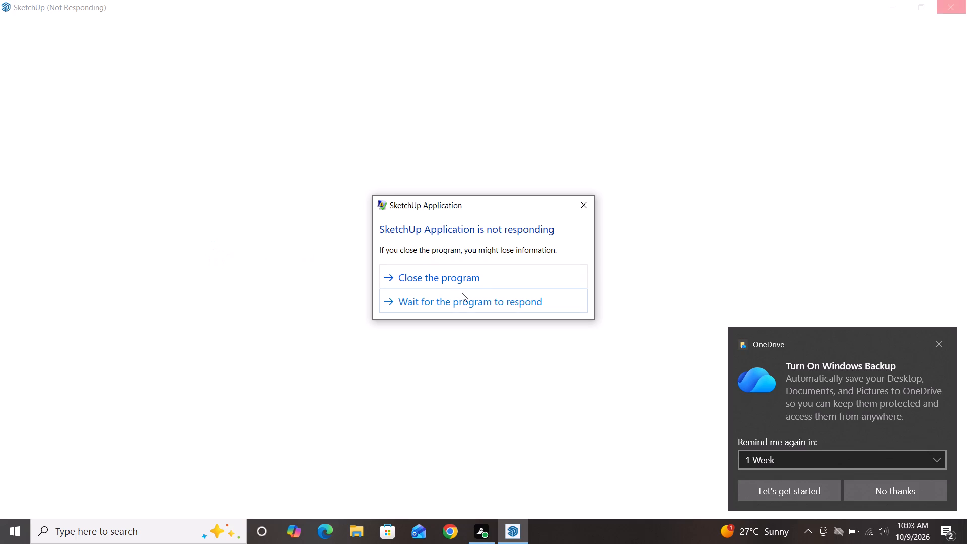
{"action": "left_click", "coordinate": [455, 275]}
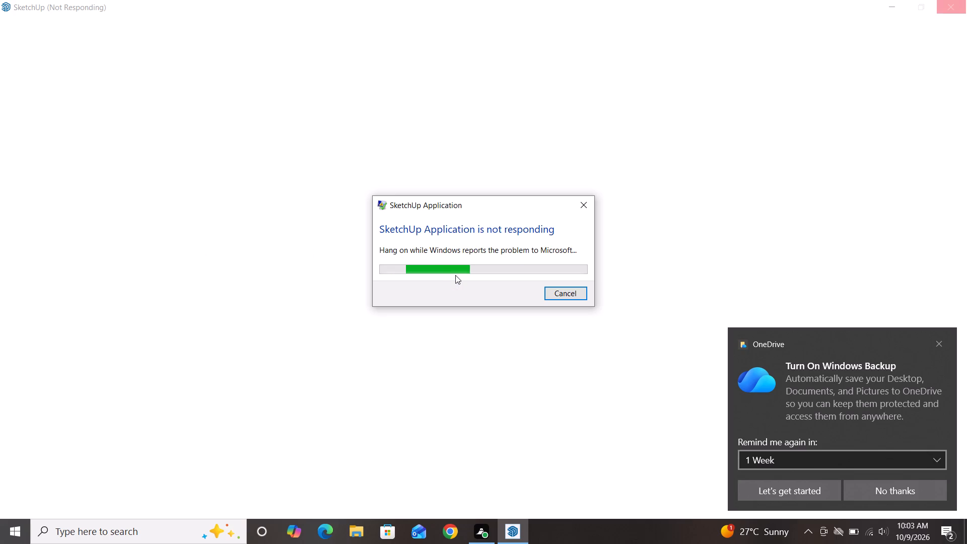
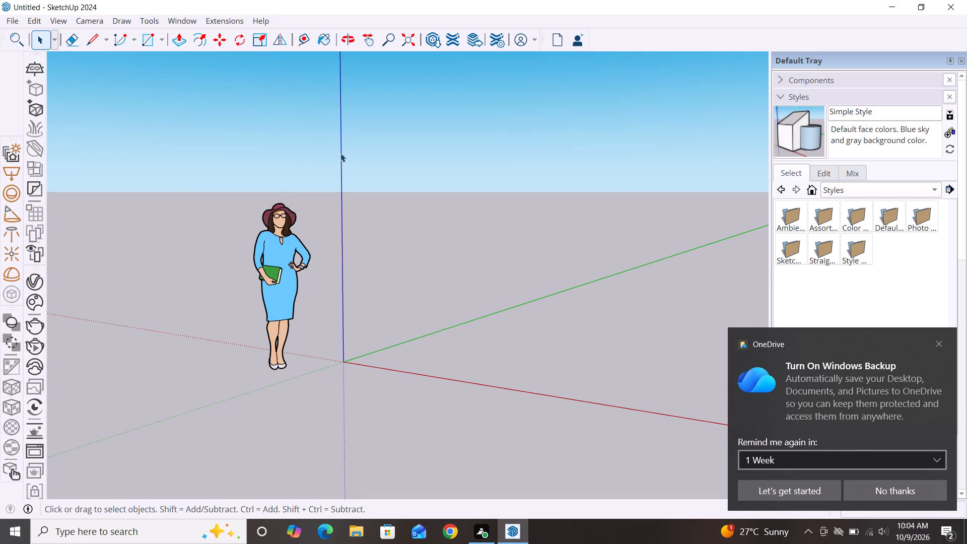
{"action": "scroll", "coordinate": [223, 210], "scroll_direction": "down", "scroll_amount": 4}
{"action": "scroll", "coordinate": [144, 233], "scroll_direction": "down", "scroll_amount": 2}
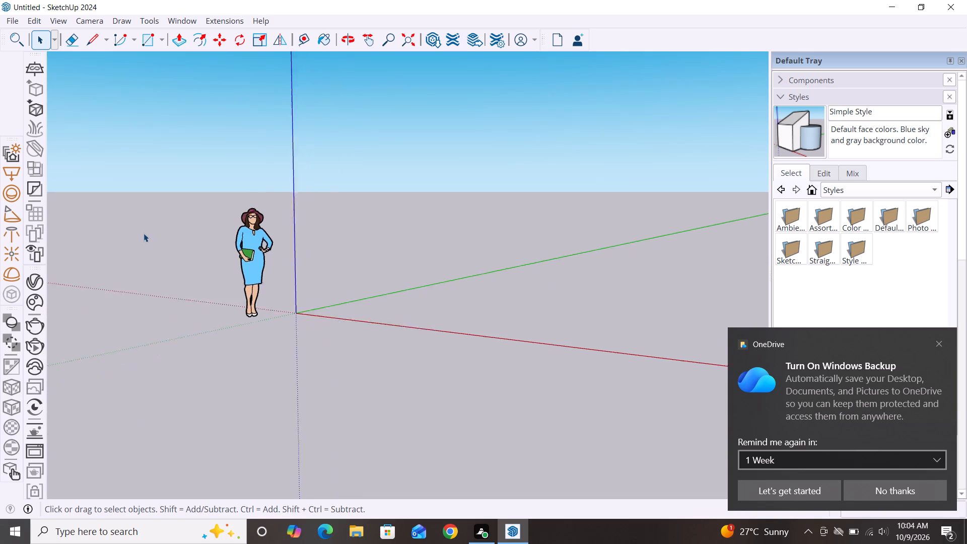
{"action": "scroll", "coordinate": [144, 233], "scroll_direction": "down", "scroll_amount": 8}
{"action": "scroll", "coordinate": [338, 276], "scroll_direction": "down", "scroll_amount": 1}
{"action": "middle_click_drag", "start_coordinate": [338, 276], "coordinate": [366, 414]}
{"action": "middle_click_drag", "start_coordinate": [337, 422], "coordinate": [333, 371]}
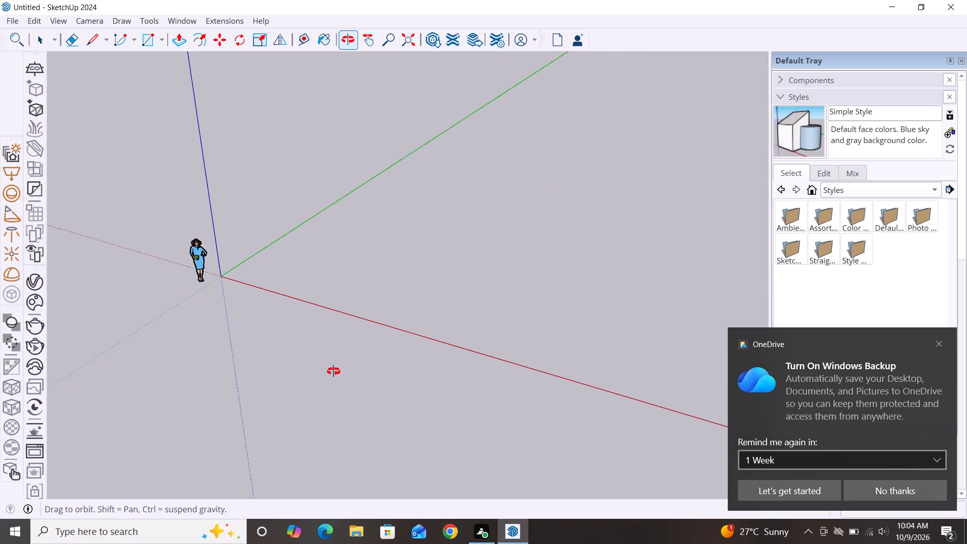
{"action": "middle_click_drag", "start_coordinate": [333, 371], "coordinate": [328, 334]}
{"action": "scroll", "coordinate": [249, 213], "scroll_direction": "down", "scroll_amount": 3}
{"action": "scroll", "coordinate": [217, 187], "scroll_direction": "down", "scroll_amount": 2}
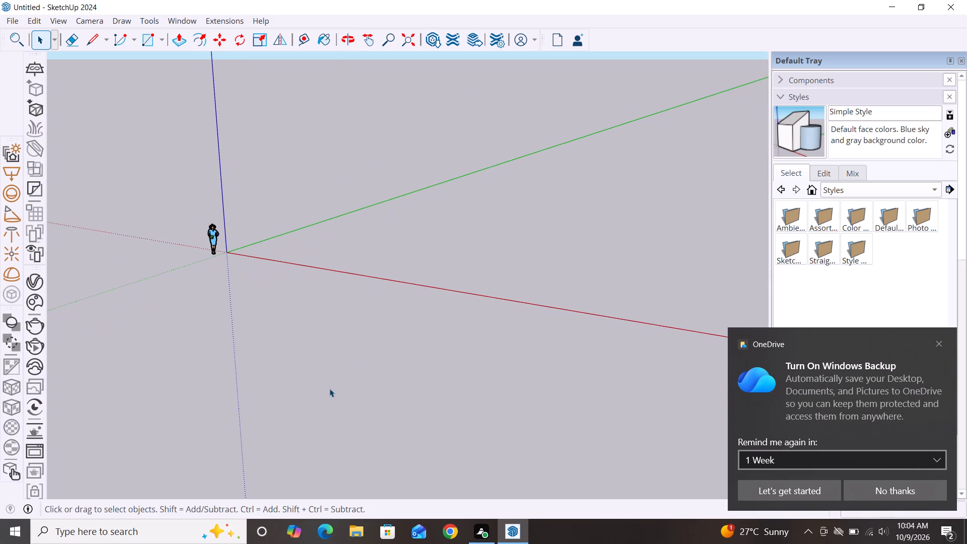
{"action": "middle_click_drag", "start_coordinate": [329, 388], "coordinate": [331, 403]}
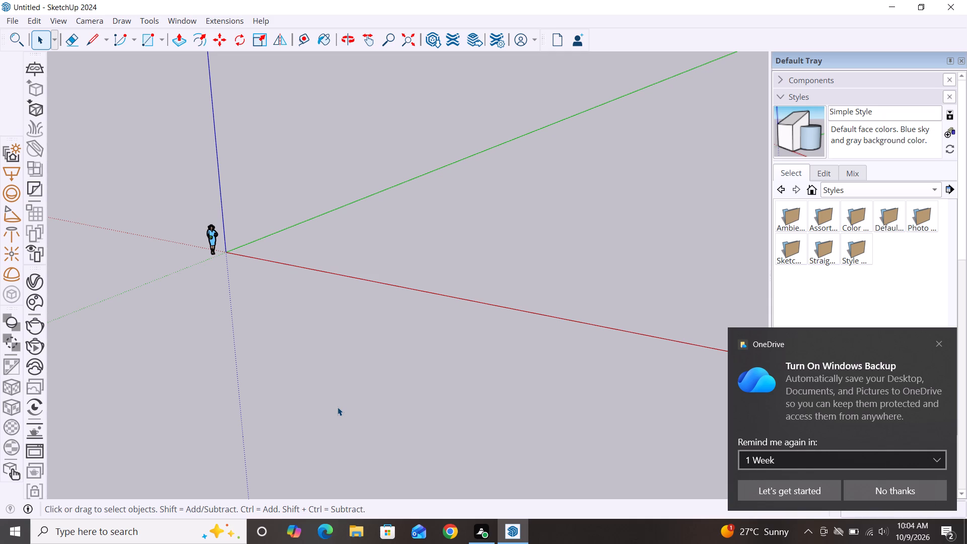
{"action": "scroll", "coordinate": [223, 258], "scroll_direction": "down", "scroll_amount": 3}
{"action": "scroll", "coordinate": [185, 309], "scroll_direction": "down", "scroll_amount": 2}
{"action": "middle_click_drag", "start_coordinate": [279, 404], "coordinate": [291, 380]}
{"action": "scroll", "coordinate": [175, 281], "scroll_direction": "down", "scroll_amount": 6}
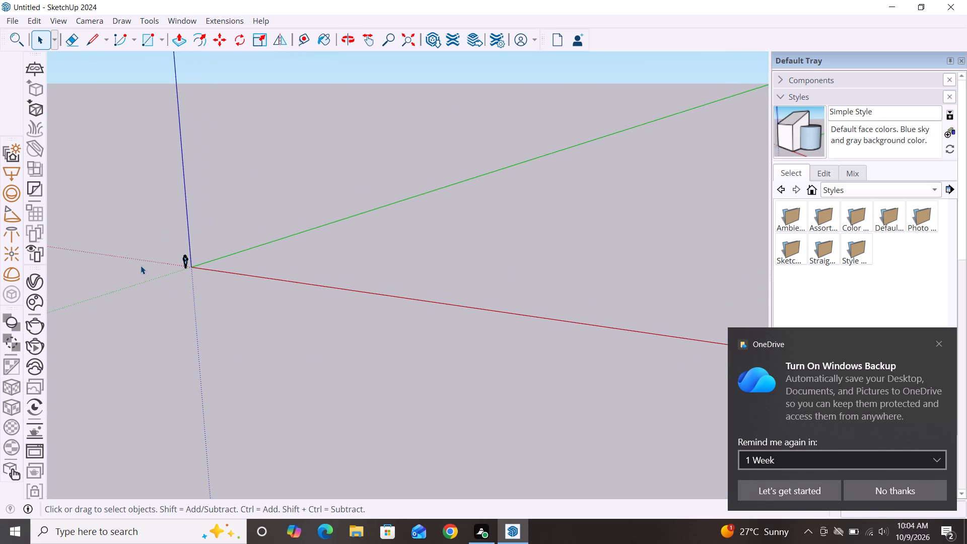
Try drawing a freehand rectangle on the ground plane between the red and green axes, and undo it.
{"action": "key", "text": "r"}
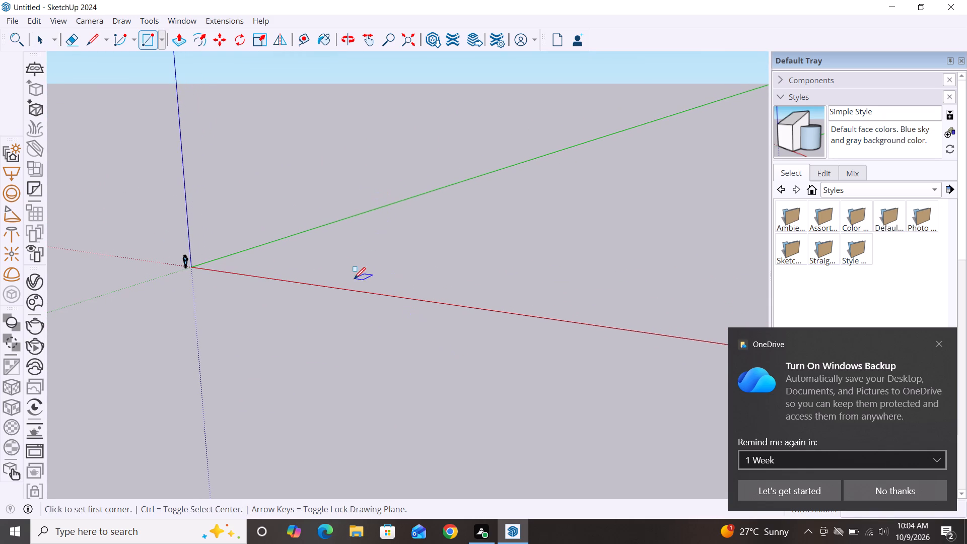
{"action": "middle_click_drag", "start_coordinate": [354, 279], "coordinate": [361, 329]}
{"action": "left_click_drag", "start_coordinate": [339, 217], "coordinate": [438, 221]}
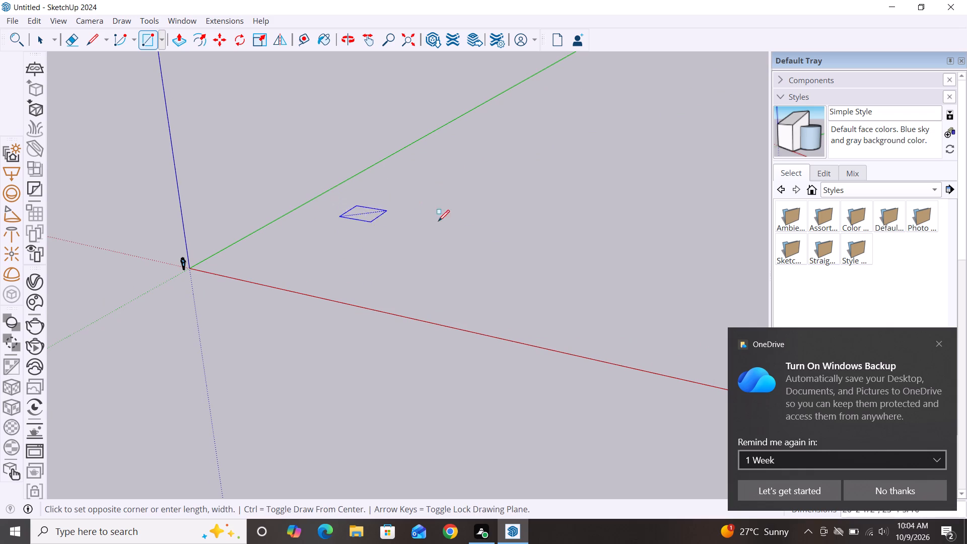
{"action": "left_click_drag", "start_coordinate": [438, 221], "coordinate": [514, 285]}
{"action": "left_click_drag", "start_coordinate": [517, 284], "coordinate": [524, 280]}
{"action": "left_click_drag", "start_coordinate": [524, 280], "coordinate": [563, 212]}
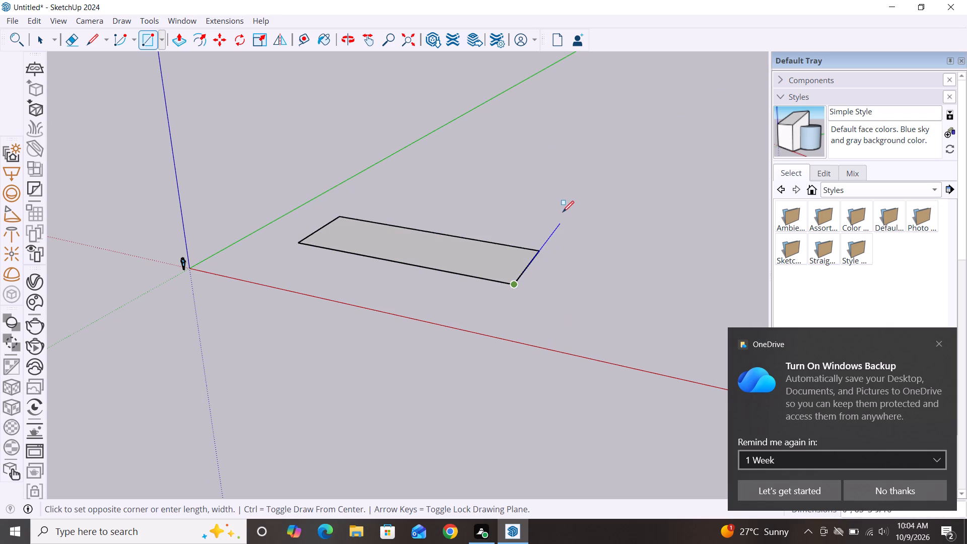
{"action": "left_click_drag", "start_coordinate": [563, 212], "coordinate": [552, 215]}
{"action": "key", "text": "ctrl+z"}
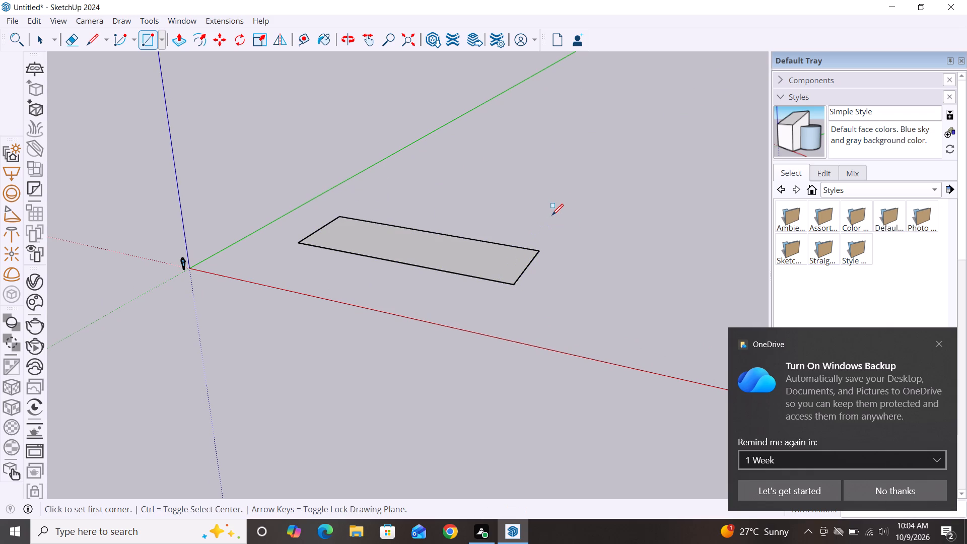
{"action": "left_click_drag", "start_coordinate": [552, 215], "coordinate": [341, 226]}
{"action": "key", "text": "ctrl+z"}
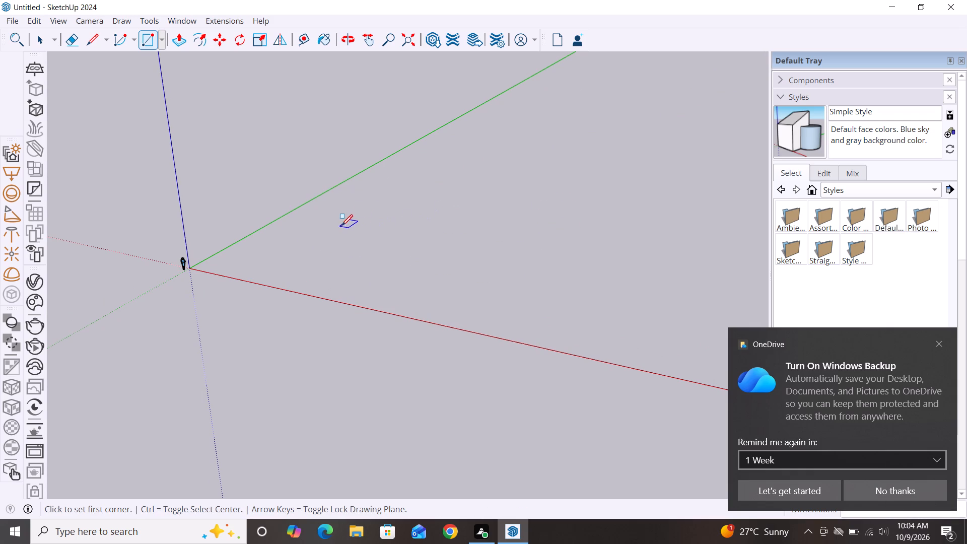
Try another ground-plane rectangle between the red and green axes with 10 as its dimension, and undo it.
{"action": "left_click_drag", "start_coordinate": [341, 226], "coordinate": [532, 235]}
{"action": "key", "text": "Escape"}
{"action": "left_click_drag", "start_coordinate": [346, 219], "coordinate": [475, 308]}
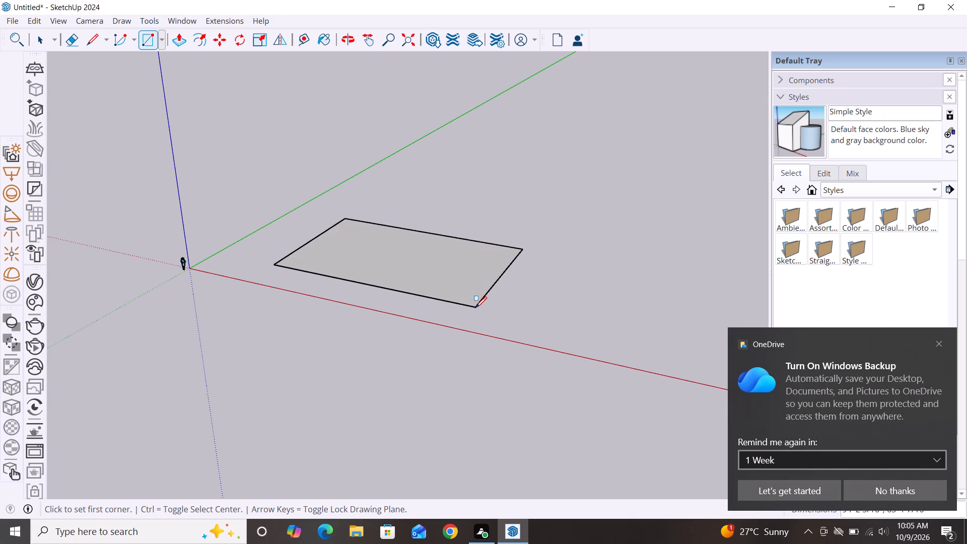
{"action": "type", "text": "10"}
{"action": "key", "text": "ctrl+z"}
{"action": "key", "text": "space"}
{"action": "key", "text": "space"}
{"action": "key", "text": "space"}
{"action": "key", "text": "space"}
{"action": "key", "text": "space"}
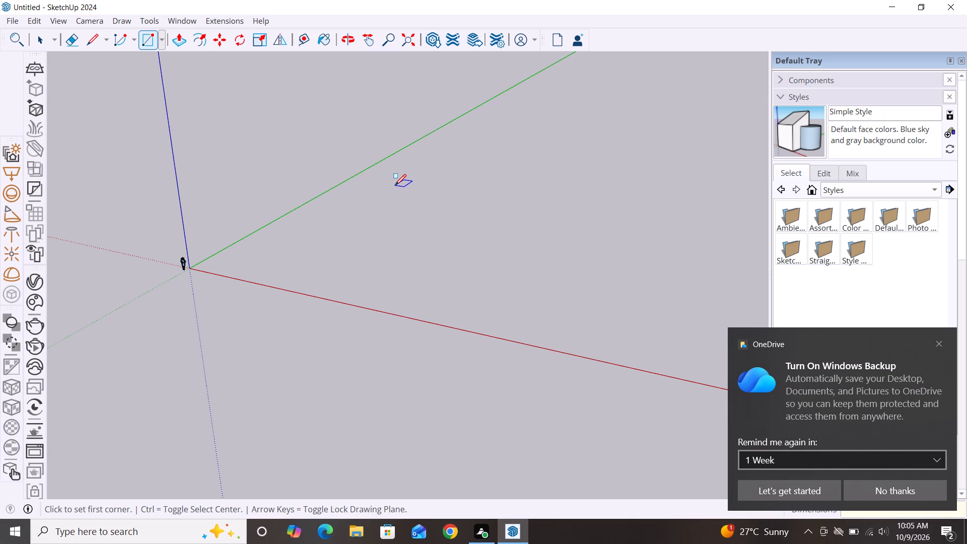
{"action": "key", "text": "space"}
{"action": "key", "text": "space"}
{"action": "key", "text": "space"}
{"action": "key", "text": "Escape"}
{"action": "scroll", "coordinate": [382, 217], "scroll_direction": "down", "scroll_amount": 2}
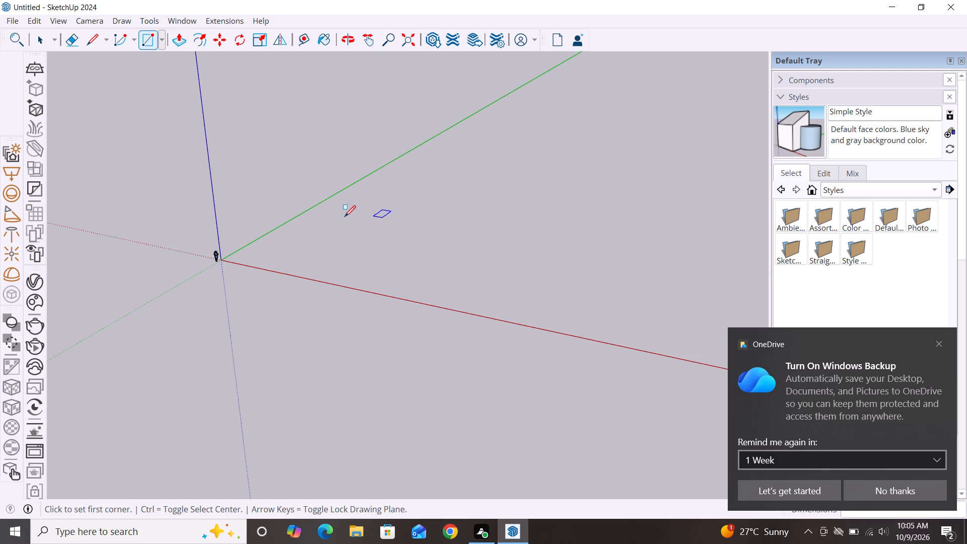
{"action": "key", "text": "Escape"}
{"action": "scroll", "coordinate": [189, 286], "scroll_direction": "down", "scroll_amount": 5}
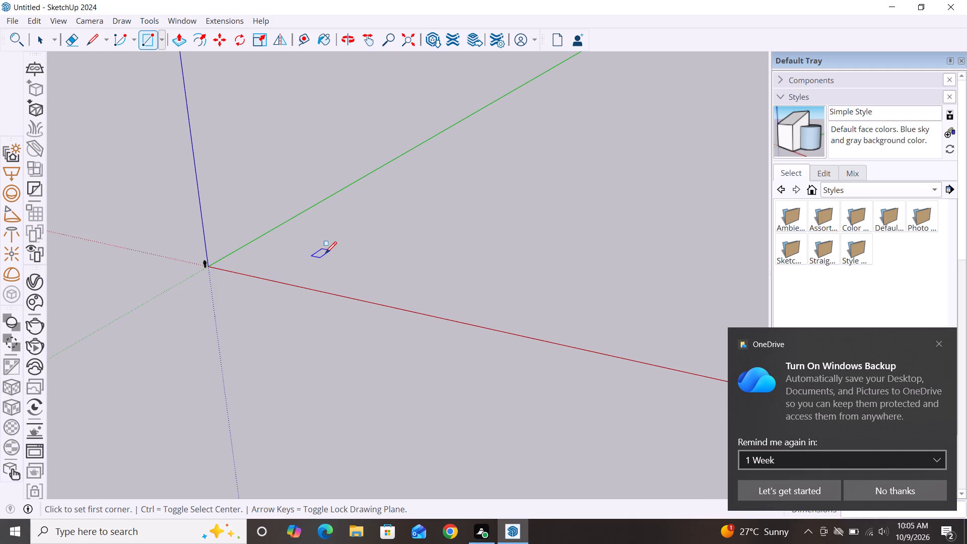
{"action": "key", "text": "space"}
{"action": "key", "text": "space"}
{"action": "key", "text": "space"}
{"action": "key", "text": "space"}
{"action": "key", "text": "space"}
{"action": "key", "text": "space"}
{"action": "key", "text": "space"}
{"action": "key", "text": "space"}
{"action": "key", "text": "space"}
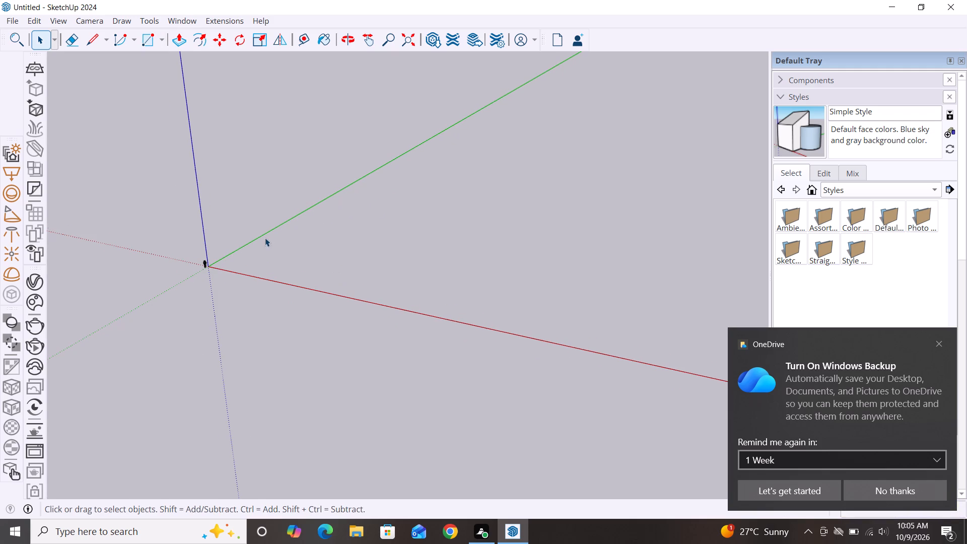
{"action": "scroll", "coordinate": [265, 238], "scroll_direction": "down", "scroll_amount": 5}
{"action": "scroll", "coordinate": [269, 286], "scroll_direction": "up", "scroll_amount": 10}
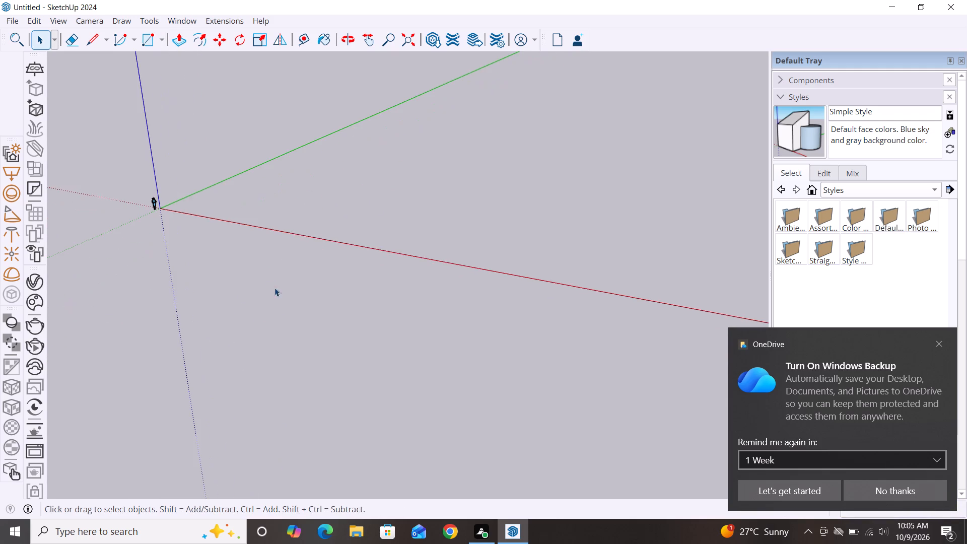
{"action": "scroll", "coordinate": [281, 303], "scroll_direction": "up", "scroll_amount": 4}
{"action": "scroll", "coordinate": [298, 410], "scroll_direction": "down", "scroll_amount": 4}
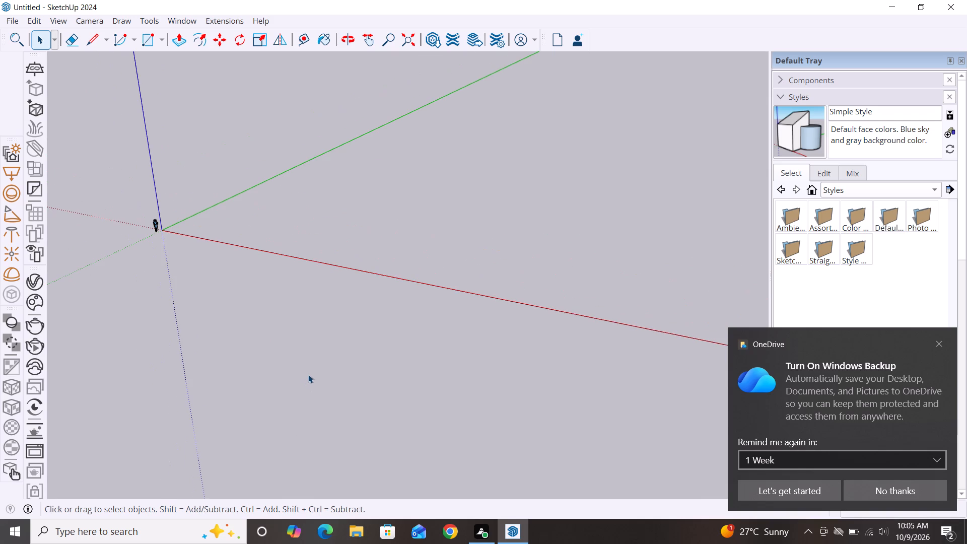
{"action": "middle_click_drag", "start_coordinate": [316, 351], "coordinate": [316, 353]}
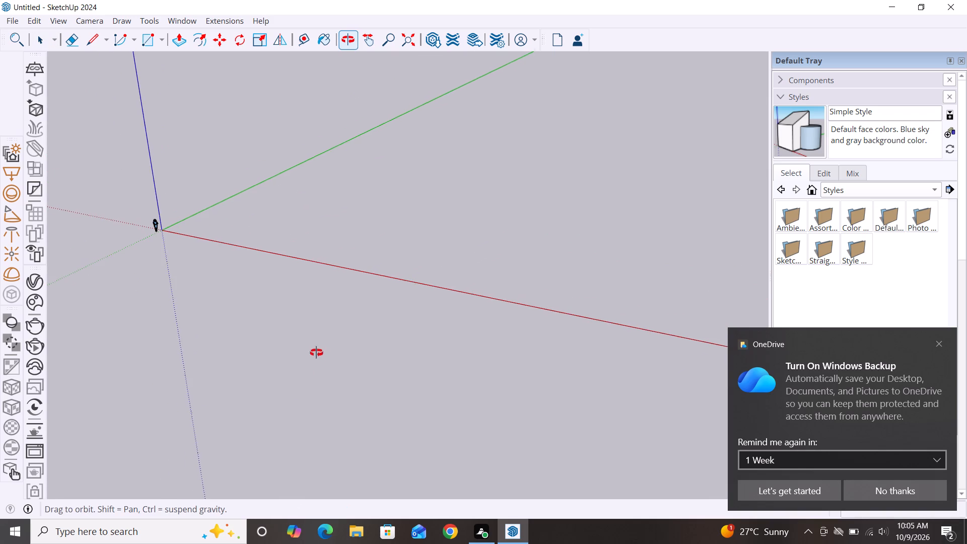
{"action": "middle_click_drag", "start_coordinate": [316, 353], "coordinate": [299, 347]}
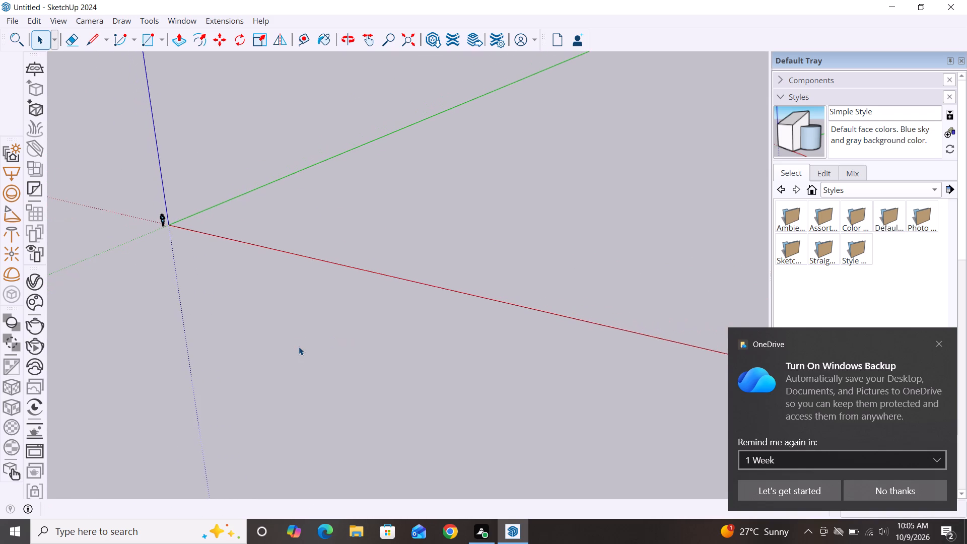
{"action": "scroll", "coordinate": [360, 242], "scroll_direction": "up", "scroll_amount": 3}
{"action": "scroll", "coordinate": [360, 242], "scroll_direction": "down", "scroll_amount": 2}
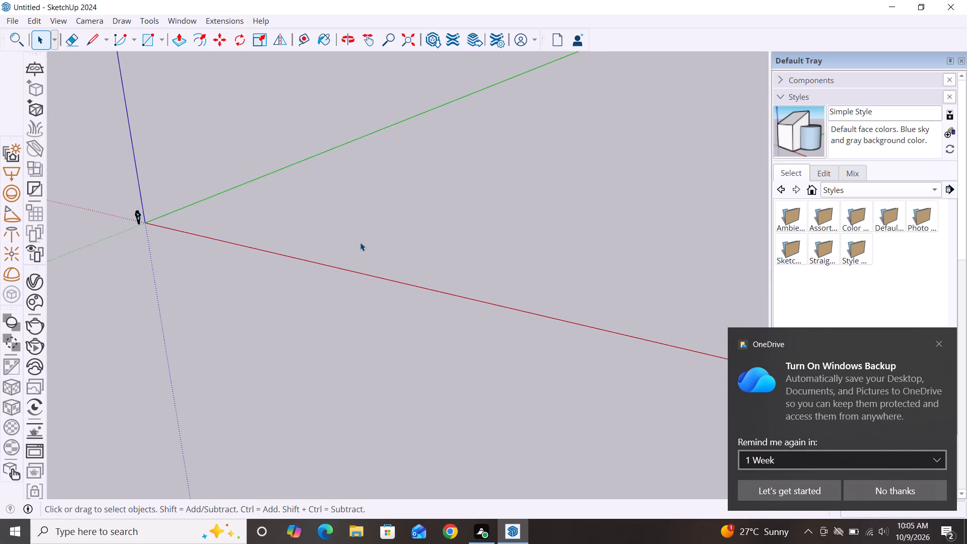
Draw a 10' by 10' rectangle on the ground plane between the red and green axes.
{"action": "key", "text": "r"}
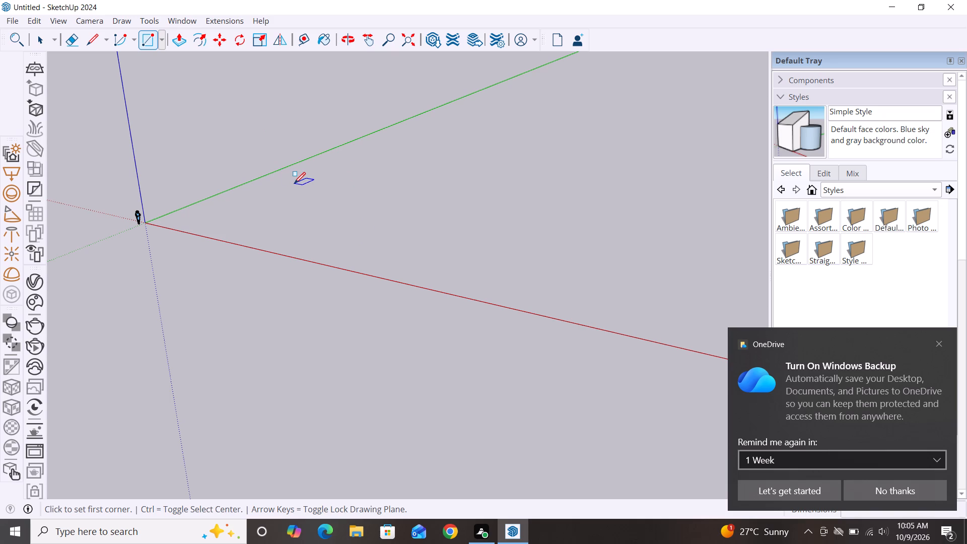
{"action": "left_click_drag", "start_coordinate": [294, 183], "coordinate": [428, 257]}
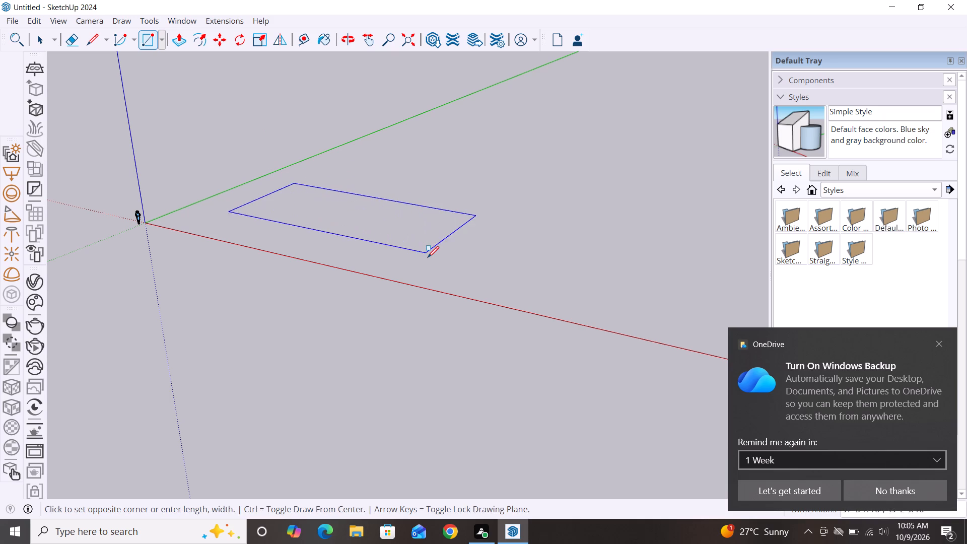
{"action": "left_click_drag", "start_coordinate": [428, 257], "coordinate": [410, 234]}
{"action": "type", "text": "10'"}
{"action": "type", "text": ",10'"}
{"action": "key", "text": "Return"}
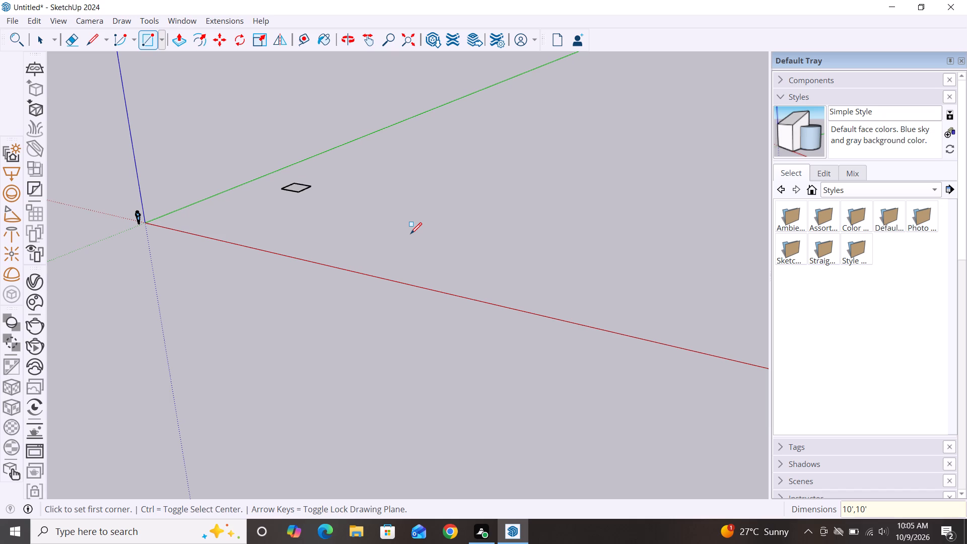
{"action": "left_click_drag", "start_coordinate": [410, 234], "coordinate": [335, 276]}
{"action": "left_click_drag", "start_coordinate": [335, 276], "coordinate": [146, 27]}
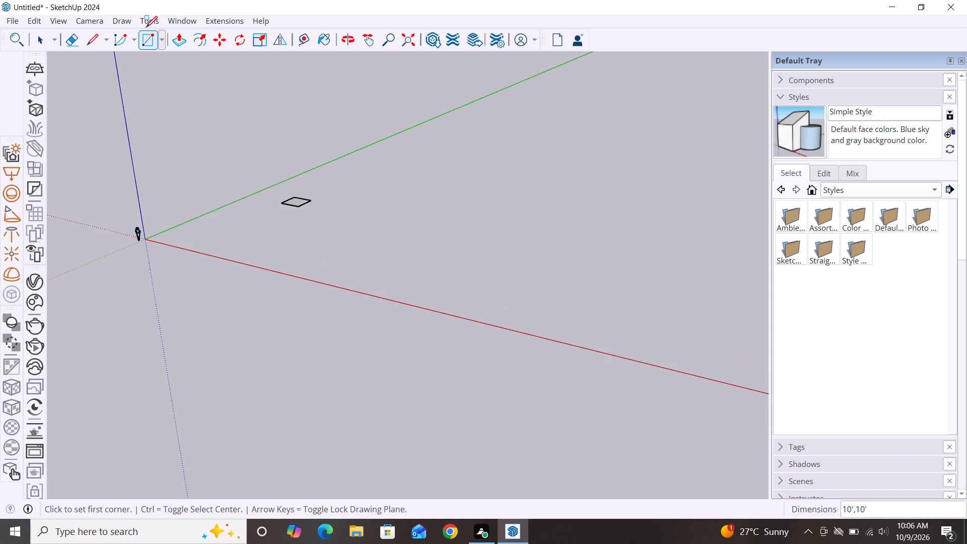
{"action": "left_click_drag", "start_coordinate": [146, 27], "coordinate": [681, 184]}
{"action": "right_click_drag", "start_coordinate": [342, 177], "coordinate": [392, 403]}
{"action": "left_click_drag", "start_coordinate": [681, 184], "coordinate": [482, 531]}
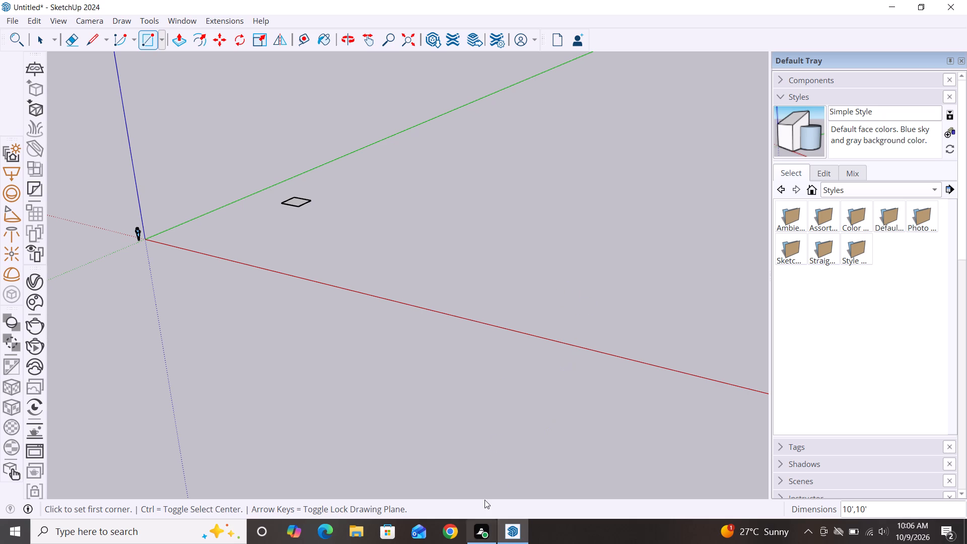
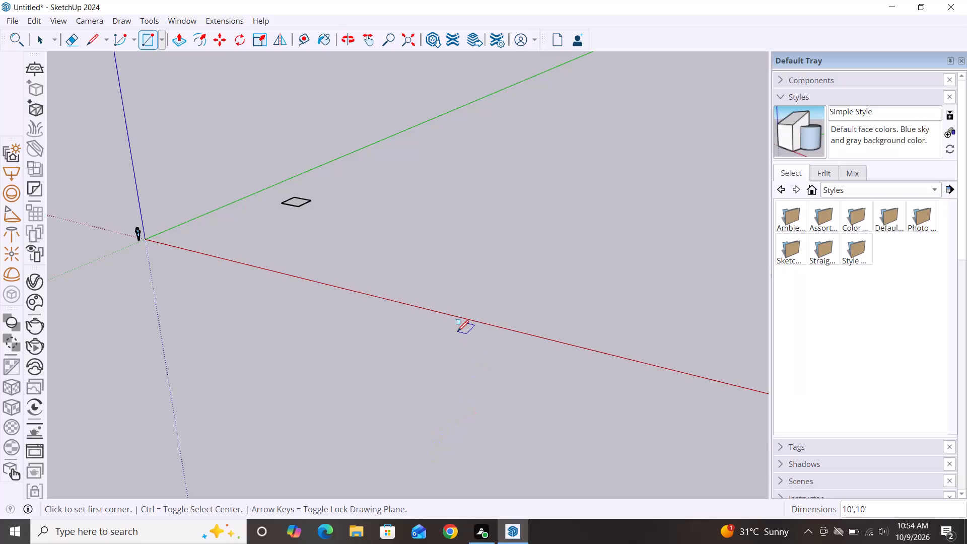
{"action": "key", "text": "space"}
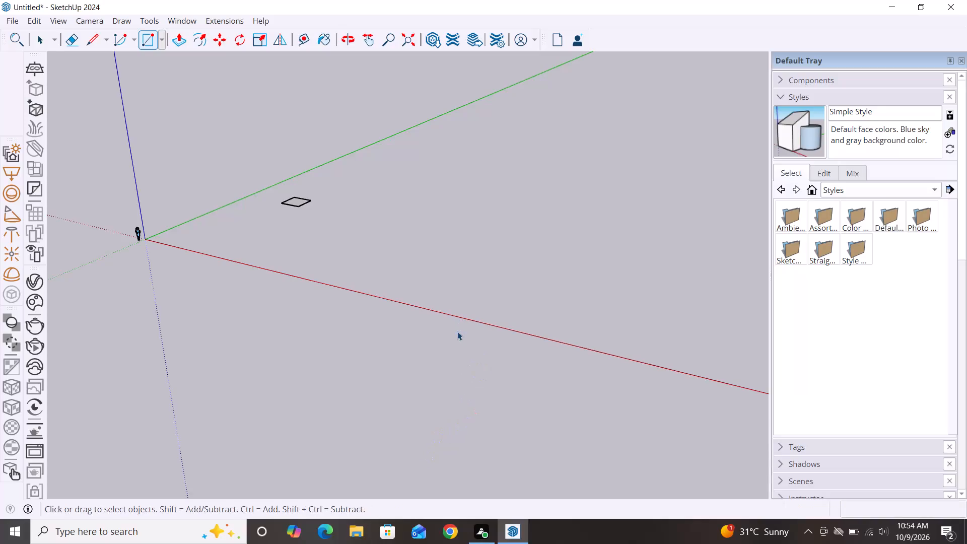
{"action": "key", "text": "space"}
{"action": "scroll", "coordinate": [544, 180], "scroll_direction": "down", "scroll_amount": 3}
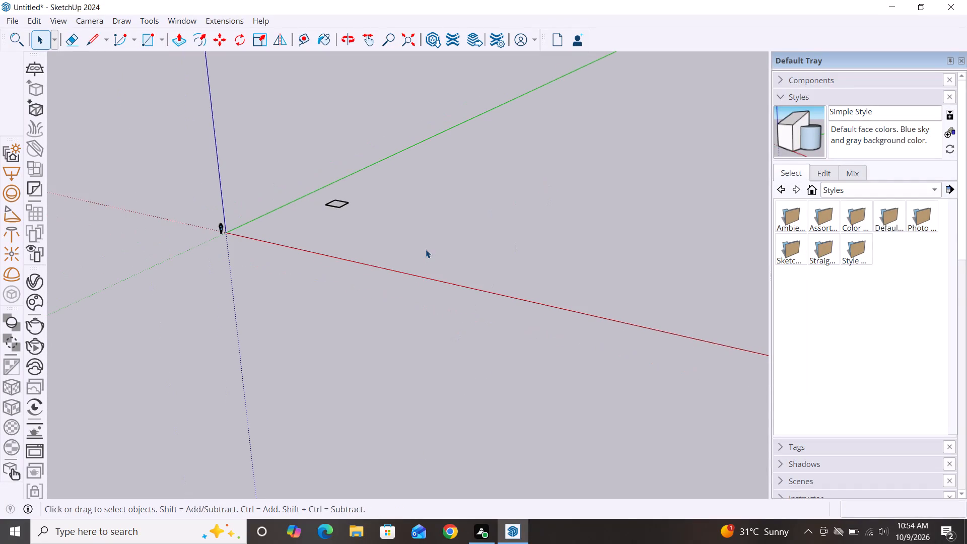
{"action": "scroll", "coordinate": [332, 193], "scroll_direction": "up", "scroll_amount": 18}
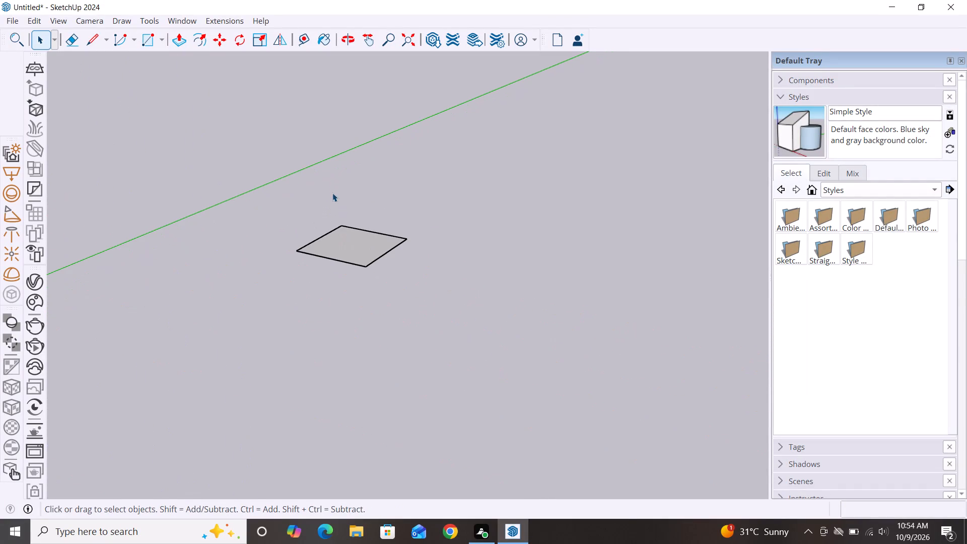
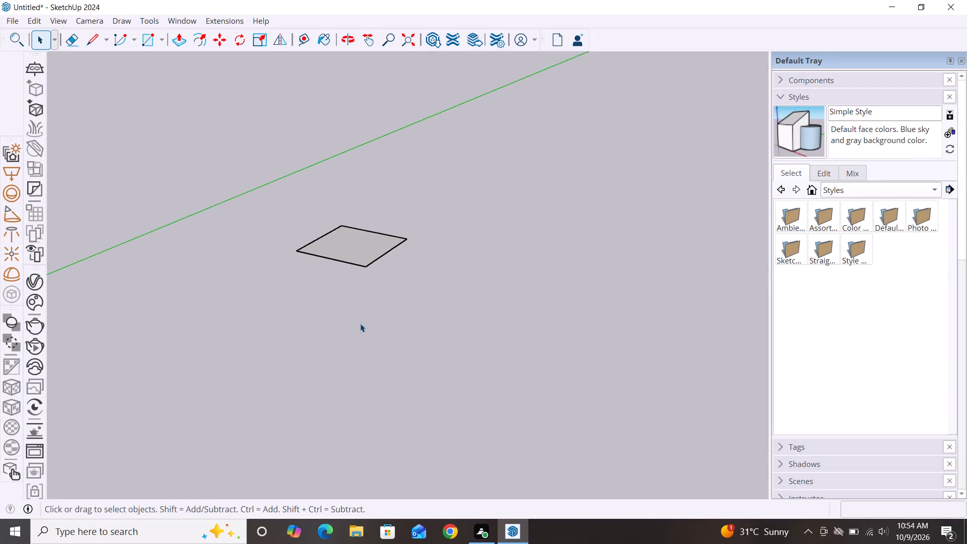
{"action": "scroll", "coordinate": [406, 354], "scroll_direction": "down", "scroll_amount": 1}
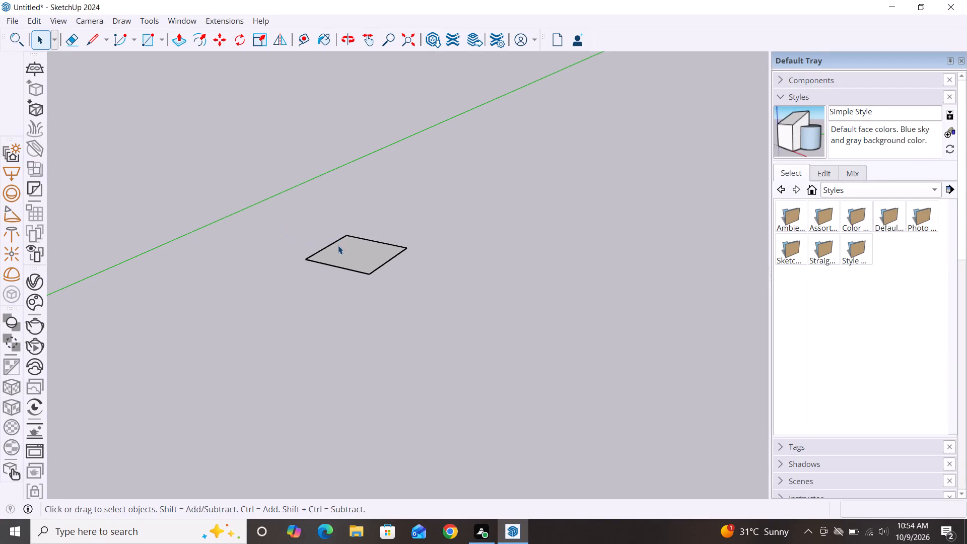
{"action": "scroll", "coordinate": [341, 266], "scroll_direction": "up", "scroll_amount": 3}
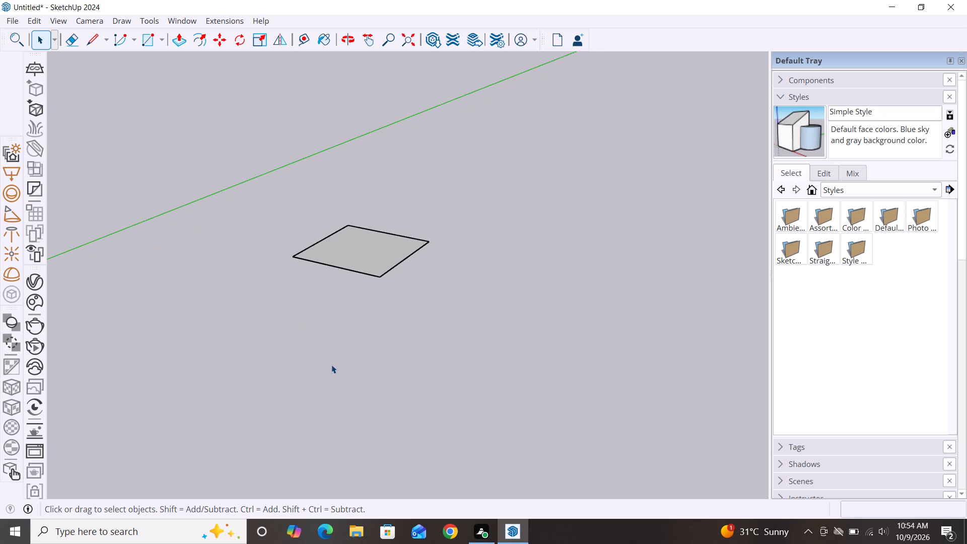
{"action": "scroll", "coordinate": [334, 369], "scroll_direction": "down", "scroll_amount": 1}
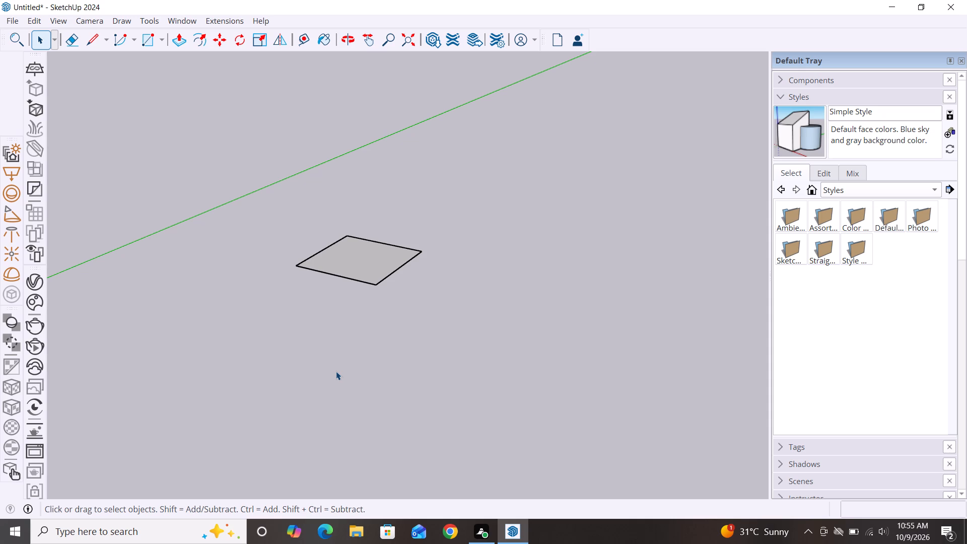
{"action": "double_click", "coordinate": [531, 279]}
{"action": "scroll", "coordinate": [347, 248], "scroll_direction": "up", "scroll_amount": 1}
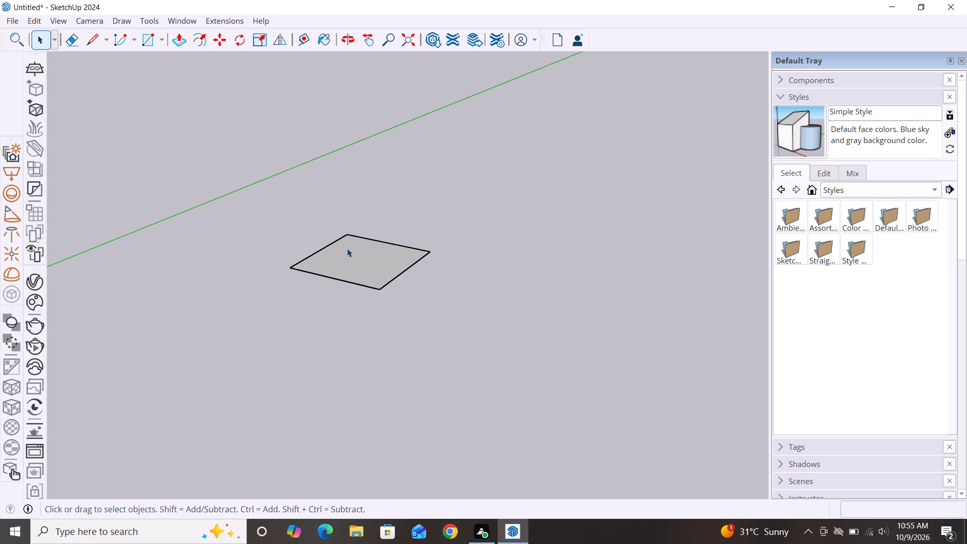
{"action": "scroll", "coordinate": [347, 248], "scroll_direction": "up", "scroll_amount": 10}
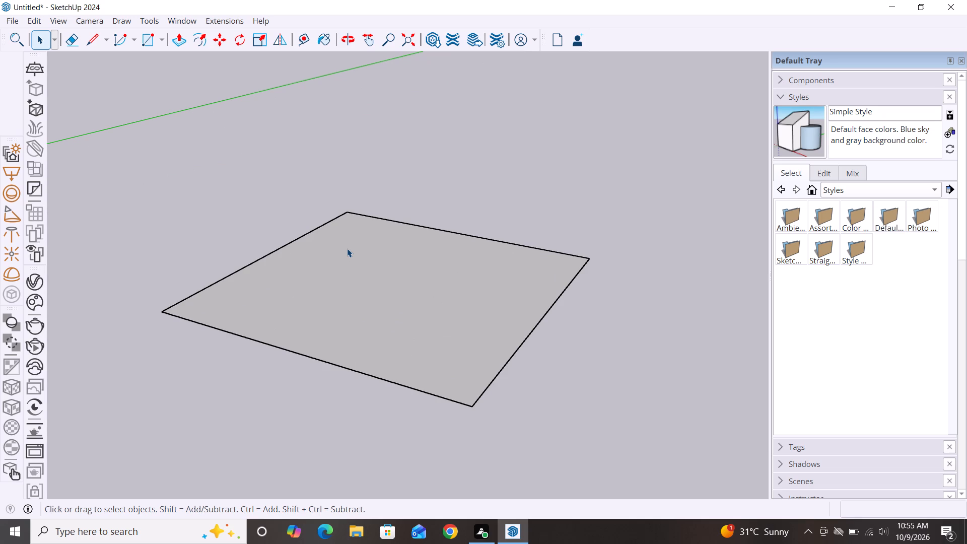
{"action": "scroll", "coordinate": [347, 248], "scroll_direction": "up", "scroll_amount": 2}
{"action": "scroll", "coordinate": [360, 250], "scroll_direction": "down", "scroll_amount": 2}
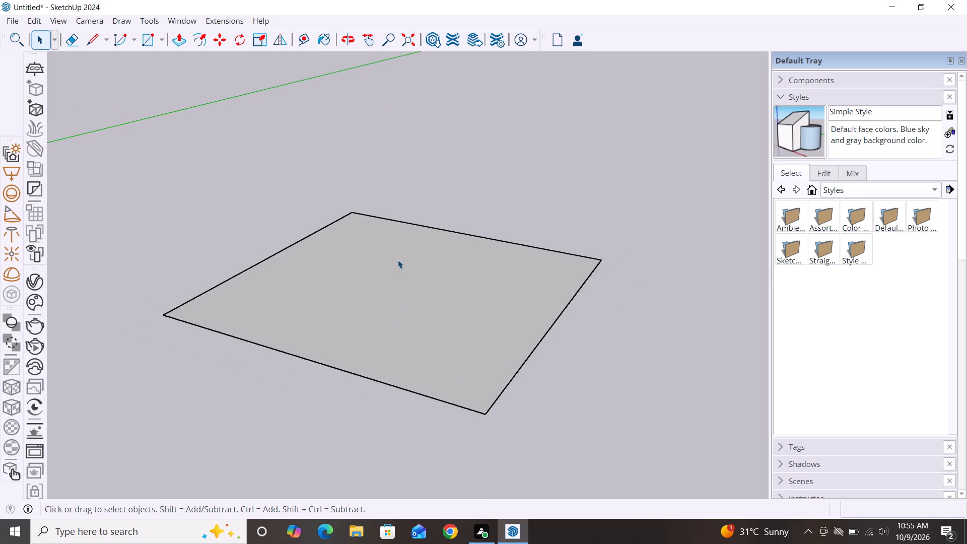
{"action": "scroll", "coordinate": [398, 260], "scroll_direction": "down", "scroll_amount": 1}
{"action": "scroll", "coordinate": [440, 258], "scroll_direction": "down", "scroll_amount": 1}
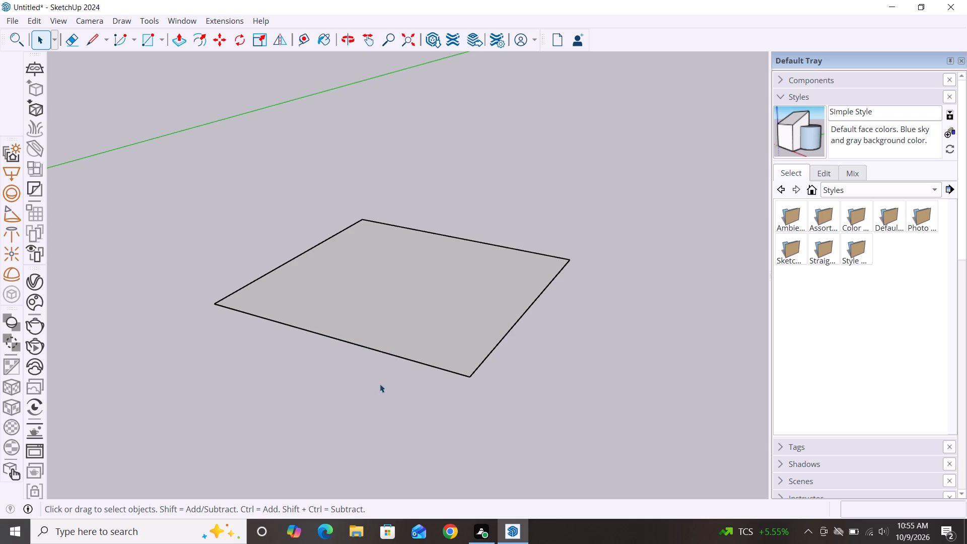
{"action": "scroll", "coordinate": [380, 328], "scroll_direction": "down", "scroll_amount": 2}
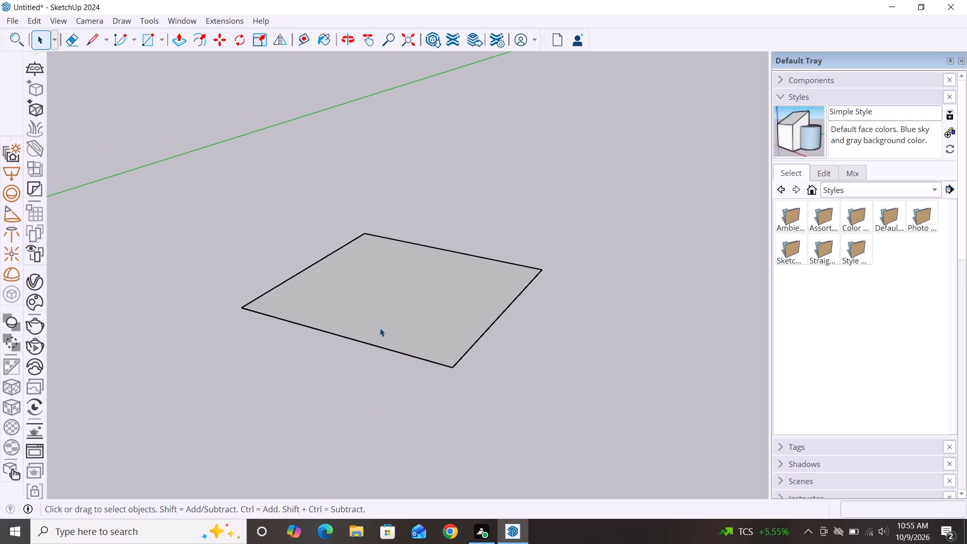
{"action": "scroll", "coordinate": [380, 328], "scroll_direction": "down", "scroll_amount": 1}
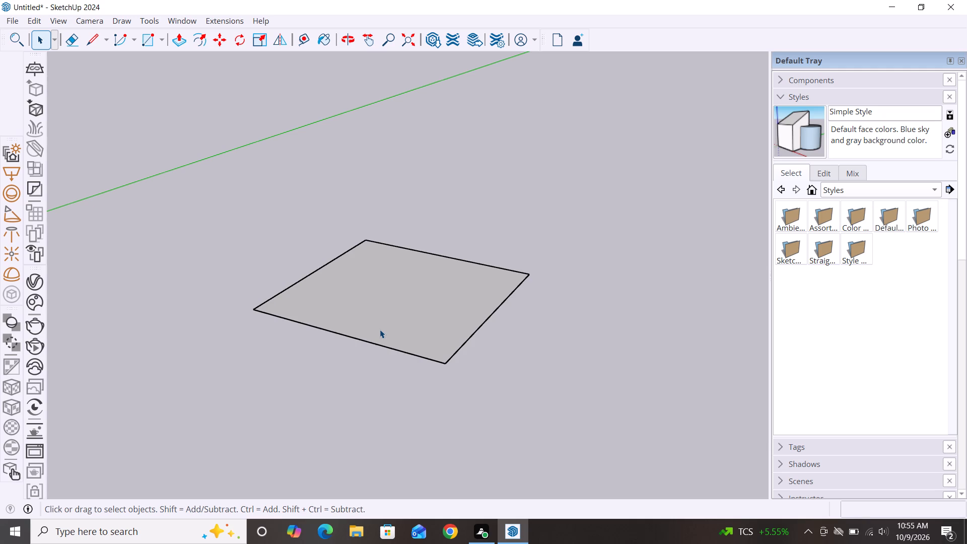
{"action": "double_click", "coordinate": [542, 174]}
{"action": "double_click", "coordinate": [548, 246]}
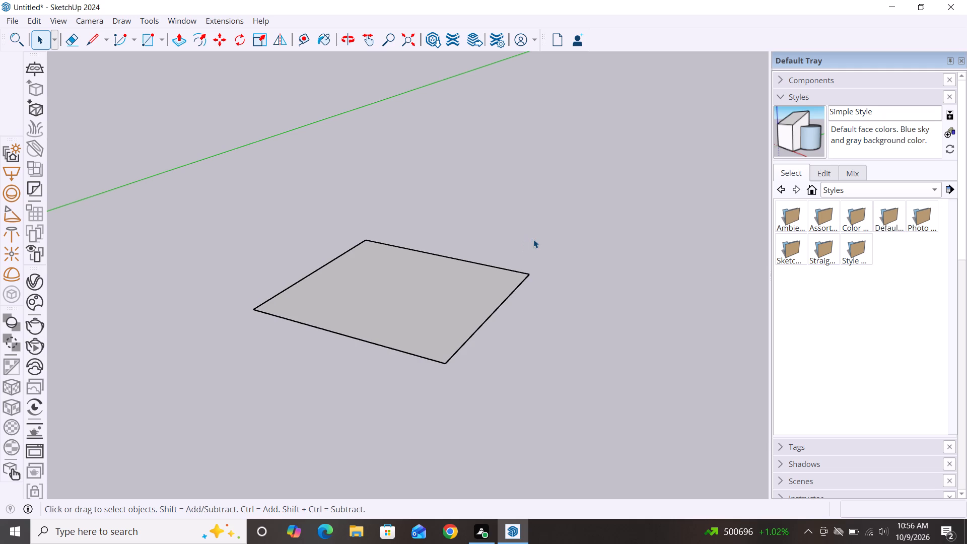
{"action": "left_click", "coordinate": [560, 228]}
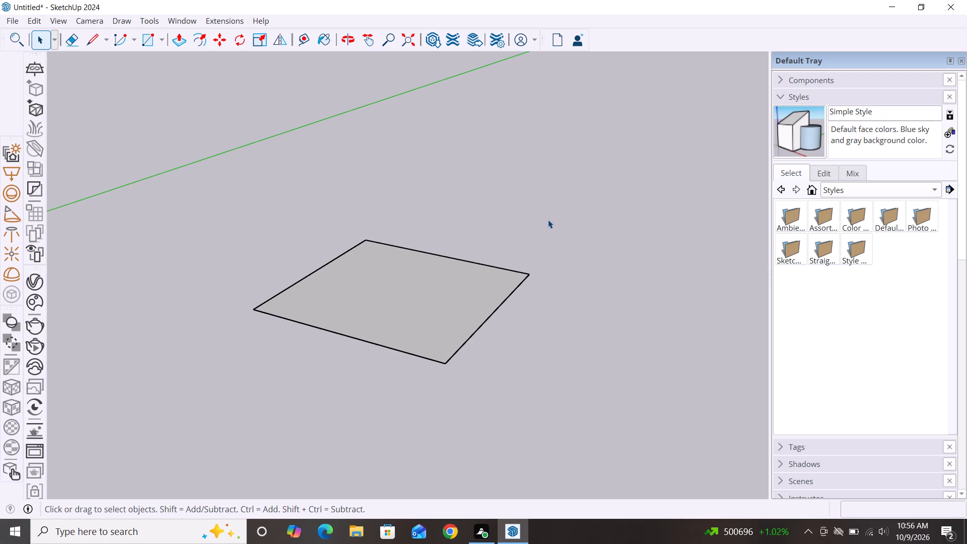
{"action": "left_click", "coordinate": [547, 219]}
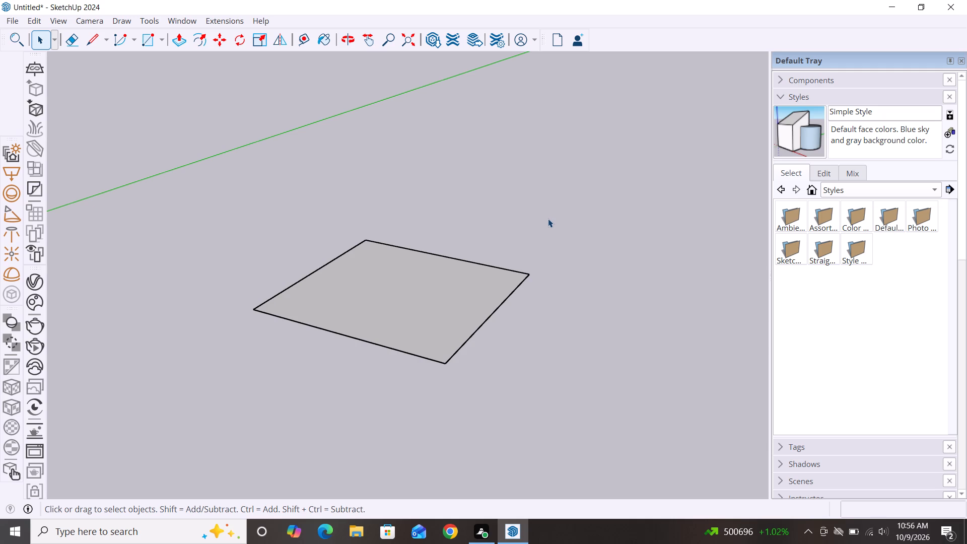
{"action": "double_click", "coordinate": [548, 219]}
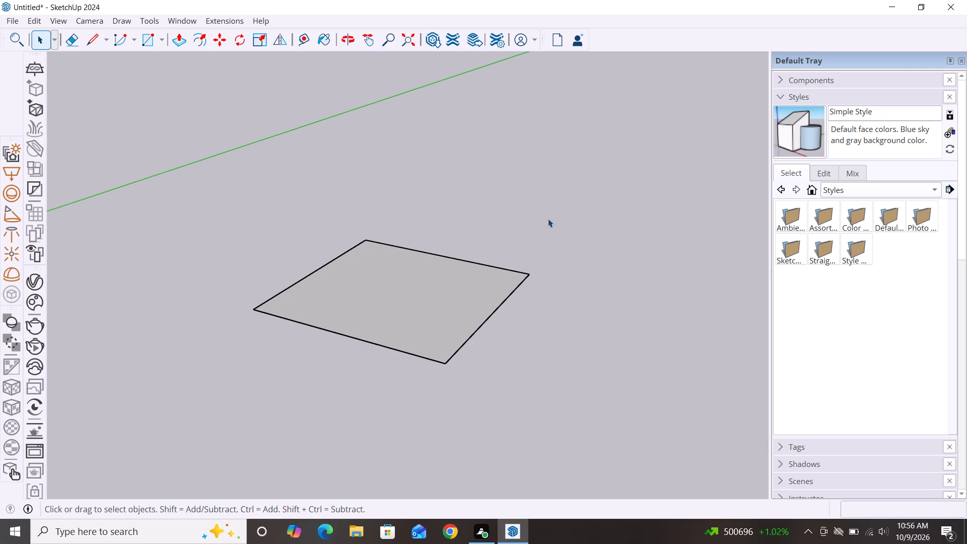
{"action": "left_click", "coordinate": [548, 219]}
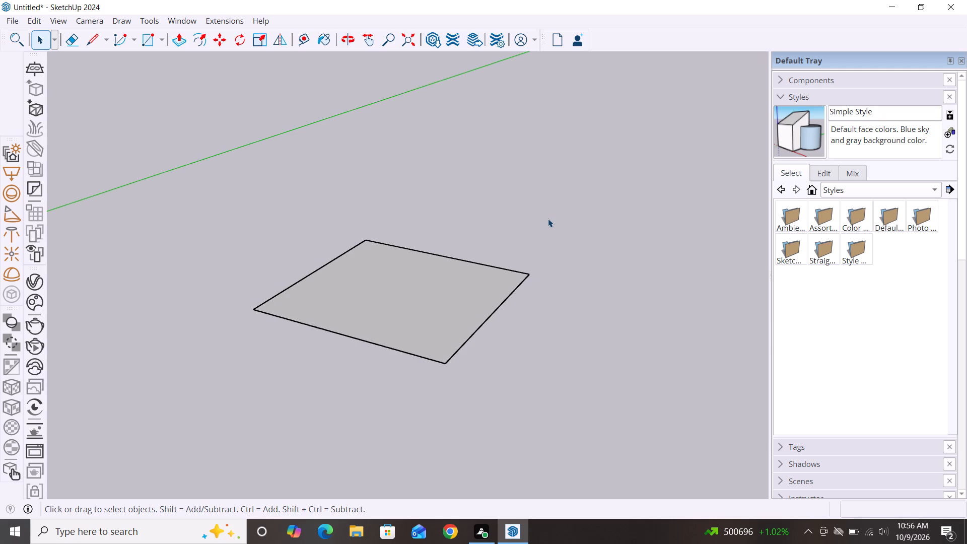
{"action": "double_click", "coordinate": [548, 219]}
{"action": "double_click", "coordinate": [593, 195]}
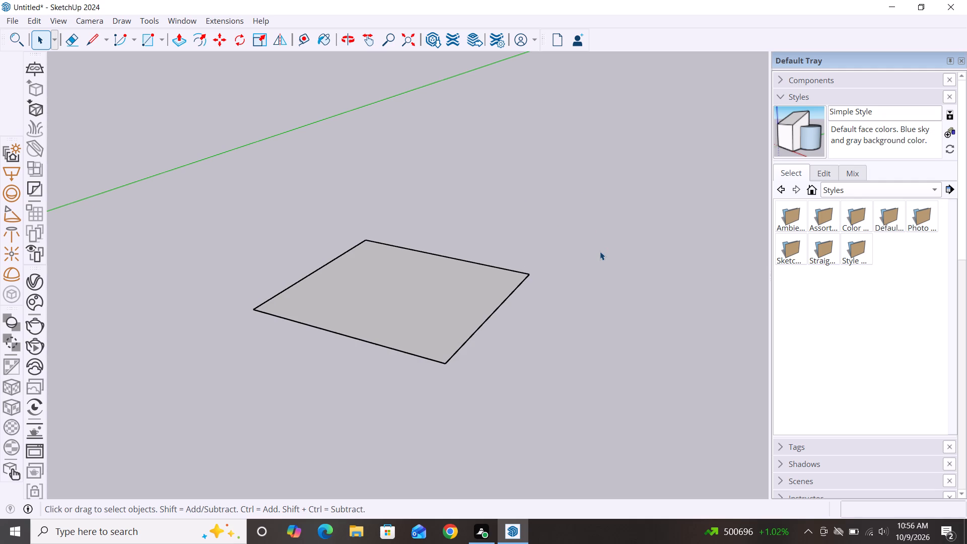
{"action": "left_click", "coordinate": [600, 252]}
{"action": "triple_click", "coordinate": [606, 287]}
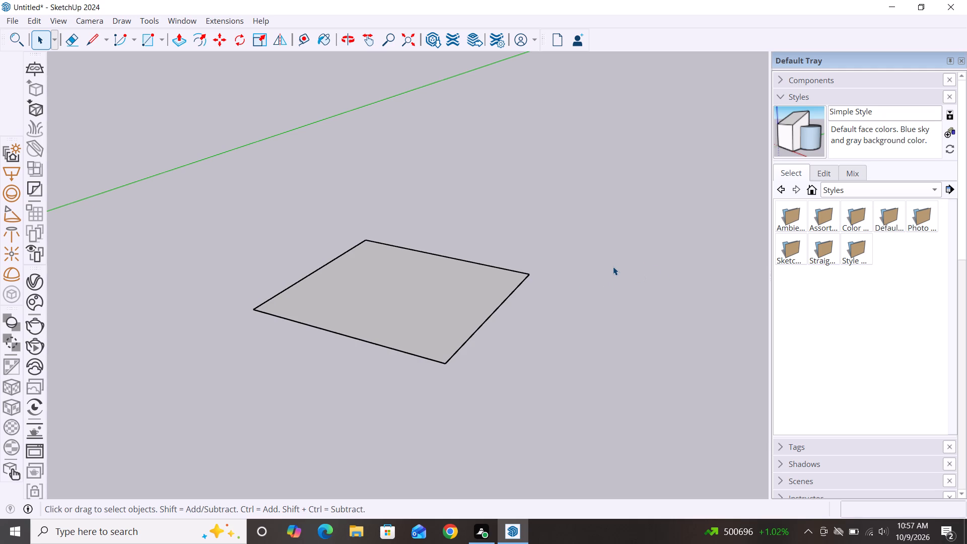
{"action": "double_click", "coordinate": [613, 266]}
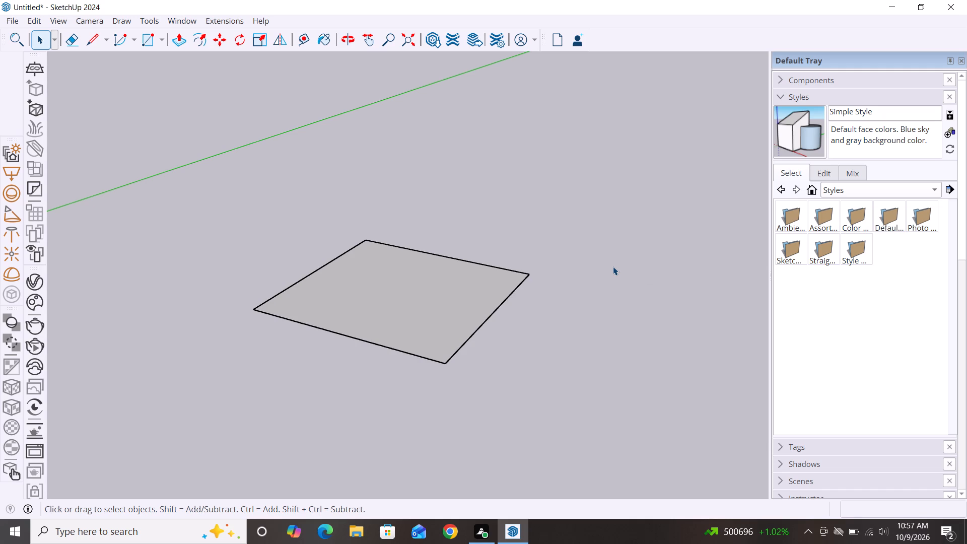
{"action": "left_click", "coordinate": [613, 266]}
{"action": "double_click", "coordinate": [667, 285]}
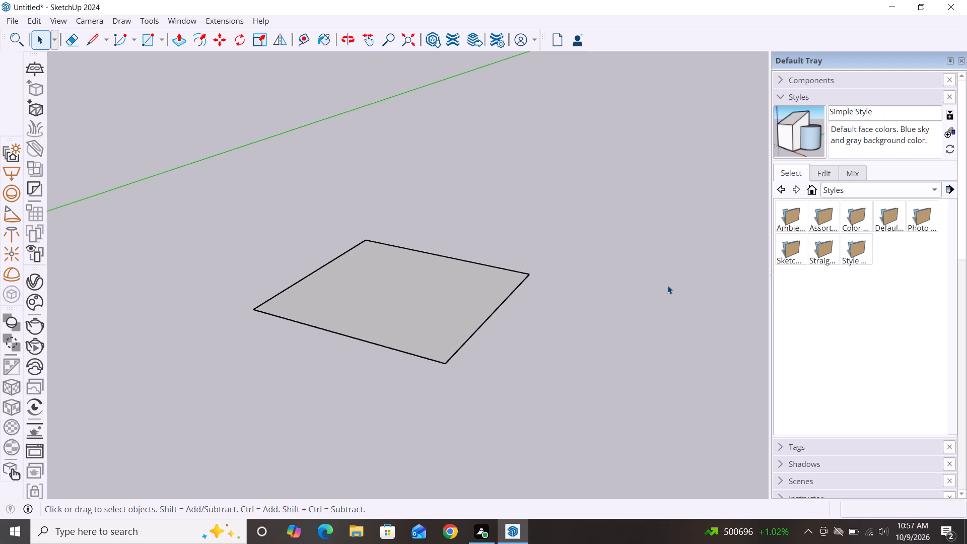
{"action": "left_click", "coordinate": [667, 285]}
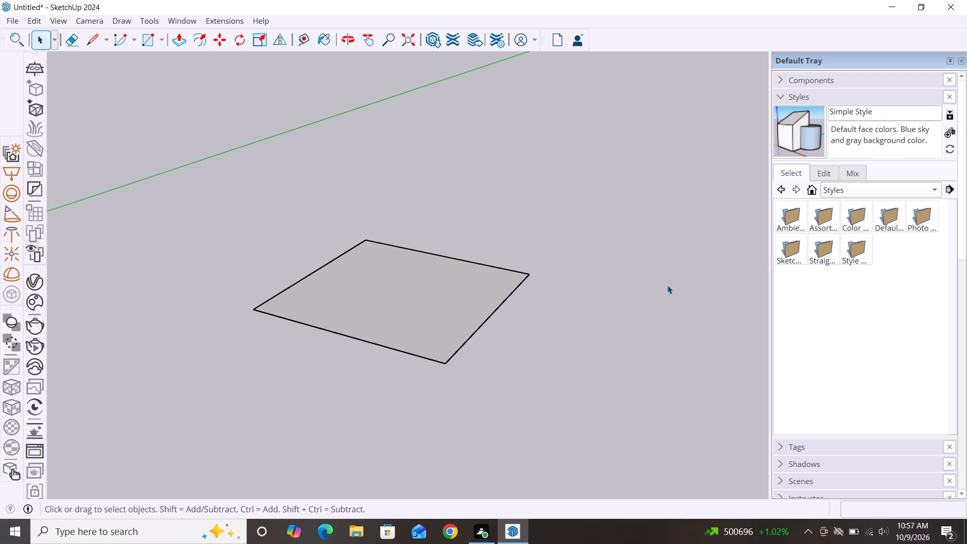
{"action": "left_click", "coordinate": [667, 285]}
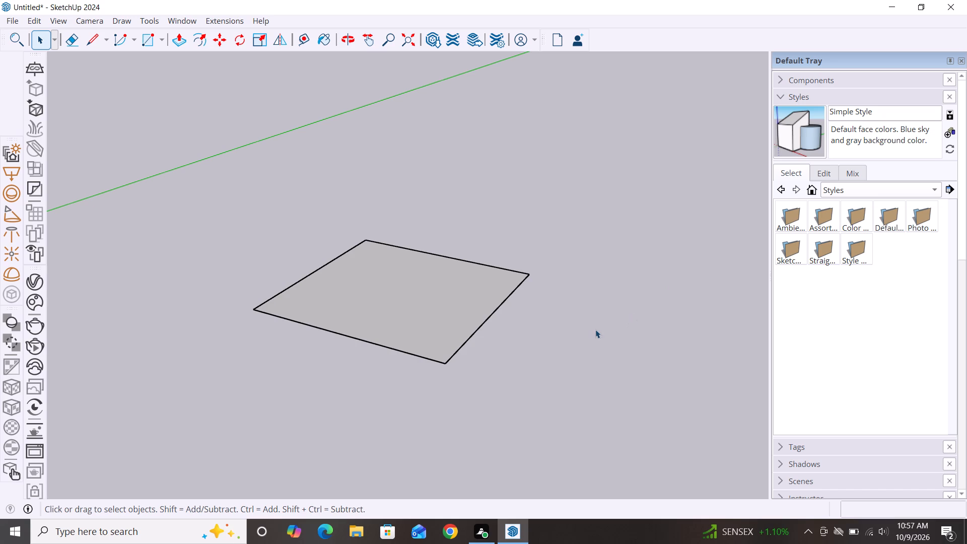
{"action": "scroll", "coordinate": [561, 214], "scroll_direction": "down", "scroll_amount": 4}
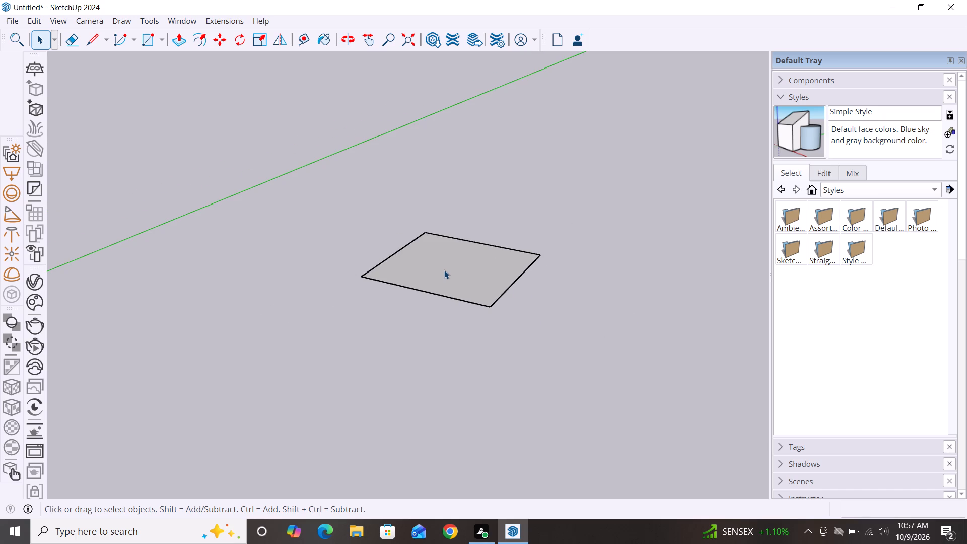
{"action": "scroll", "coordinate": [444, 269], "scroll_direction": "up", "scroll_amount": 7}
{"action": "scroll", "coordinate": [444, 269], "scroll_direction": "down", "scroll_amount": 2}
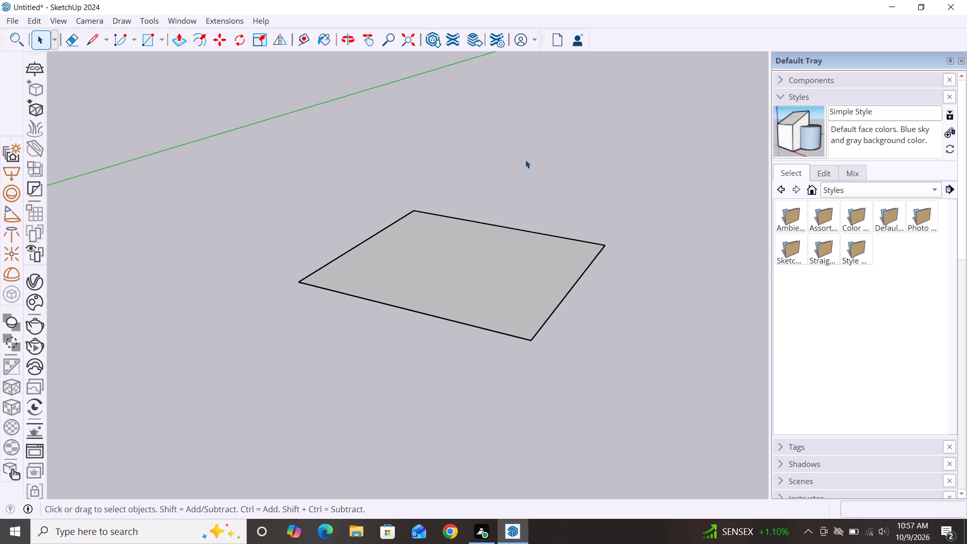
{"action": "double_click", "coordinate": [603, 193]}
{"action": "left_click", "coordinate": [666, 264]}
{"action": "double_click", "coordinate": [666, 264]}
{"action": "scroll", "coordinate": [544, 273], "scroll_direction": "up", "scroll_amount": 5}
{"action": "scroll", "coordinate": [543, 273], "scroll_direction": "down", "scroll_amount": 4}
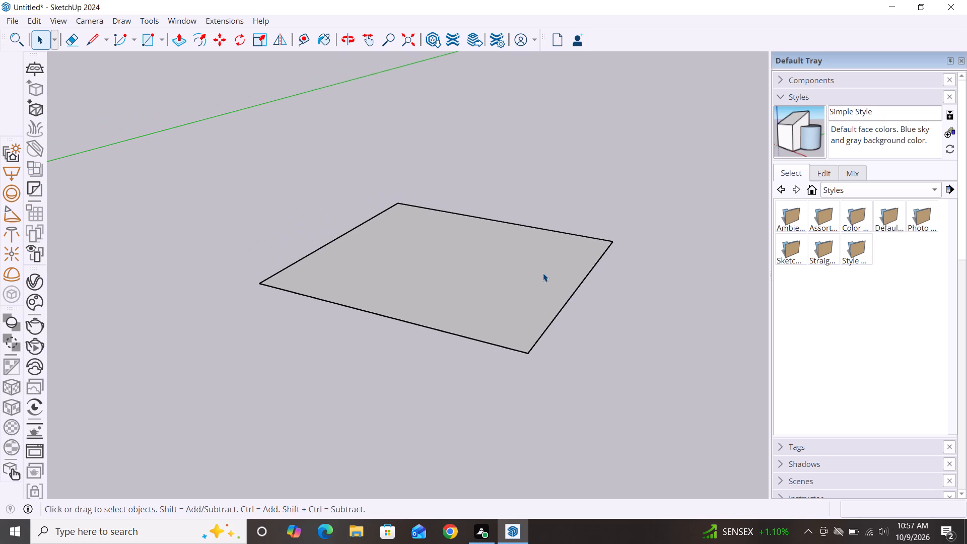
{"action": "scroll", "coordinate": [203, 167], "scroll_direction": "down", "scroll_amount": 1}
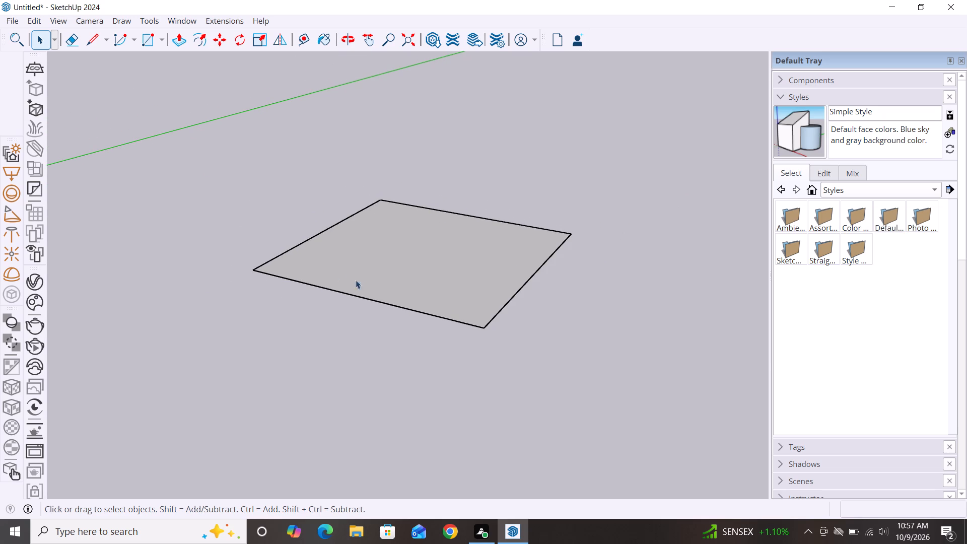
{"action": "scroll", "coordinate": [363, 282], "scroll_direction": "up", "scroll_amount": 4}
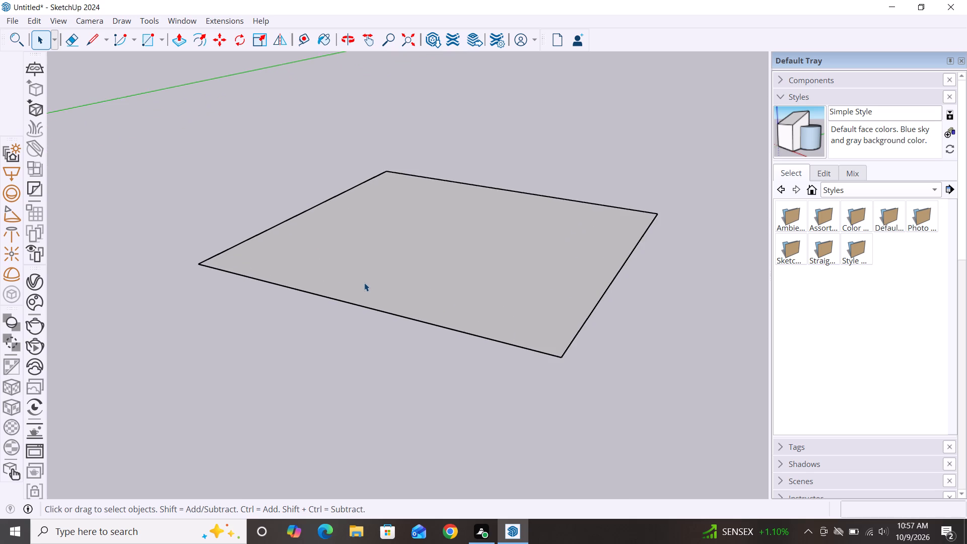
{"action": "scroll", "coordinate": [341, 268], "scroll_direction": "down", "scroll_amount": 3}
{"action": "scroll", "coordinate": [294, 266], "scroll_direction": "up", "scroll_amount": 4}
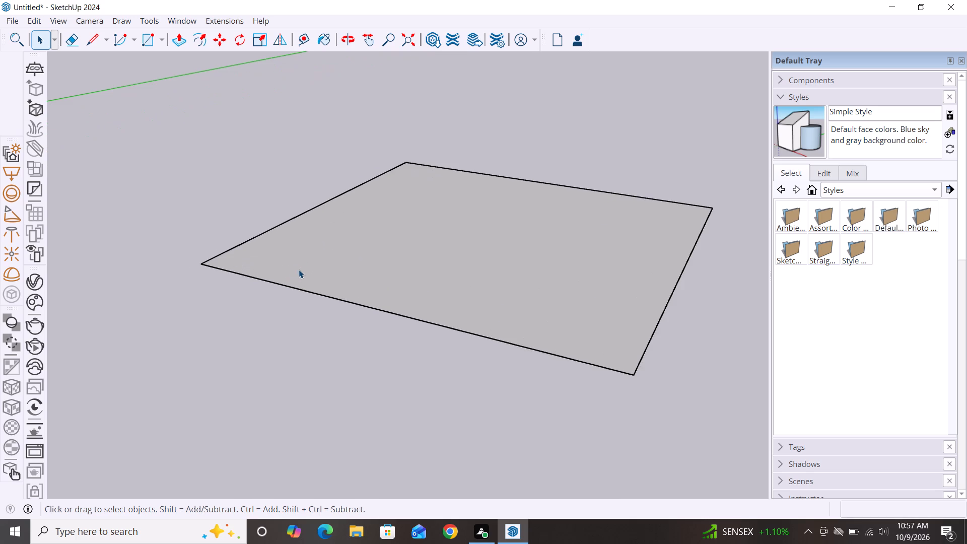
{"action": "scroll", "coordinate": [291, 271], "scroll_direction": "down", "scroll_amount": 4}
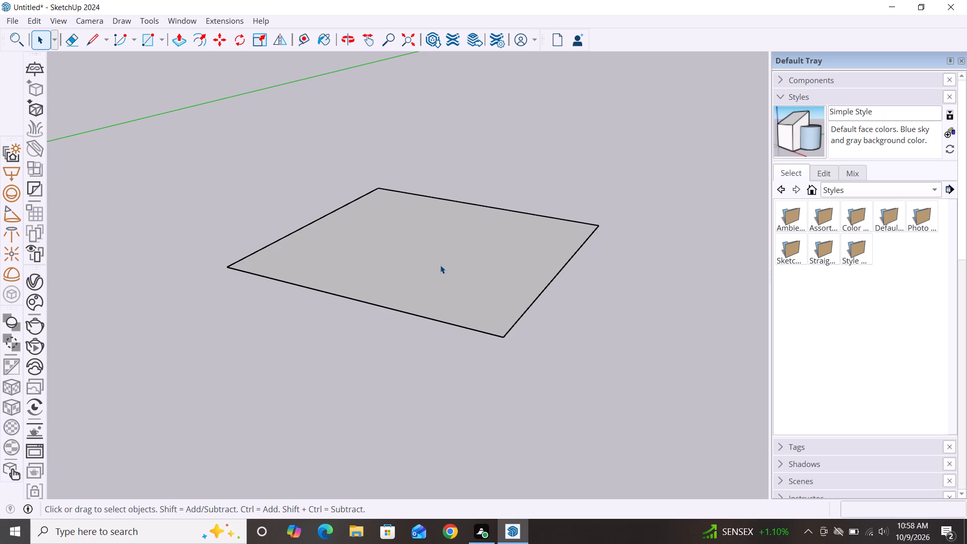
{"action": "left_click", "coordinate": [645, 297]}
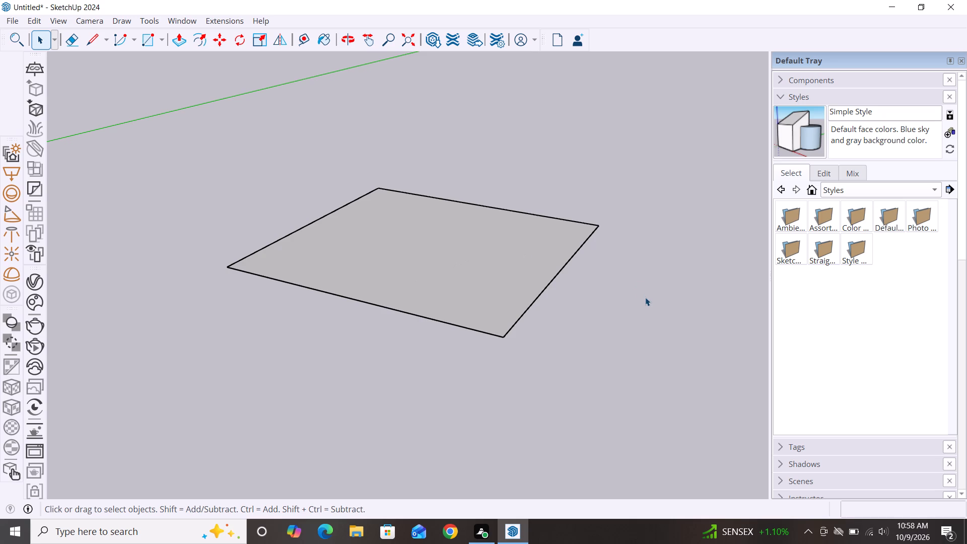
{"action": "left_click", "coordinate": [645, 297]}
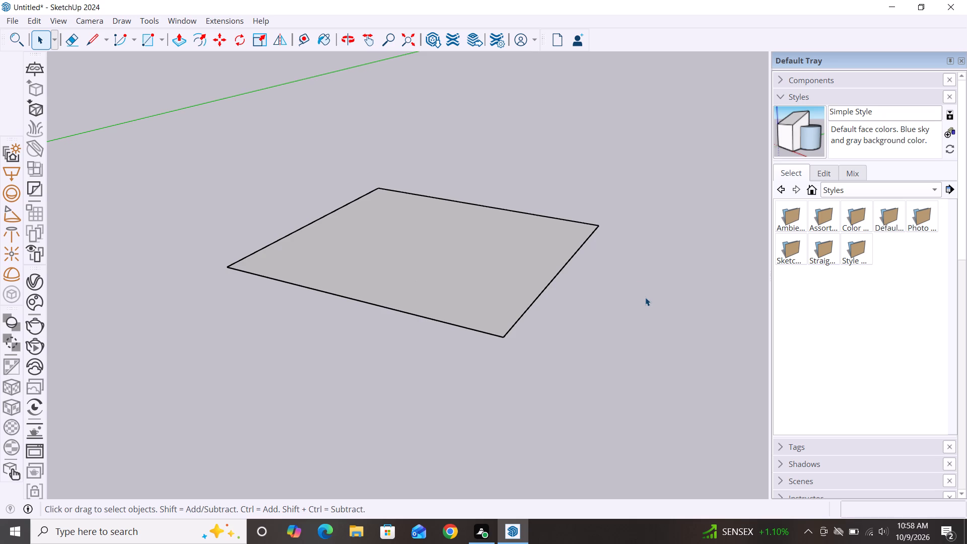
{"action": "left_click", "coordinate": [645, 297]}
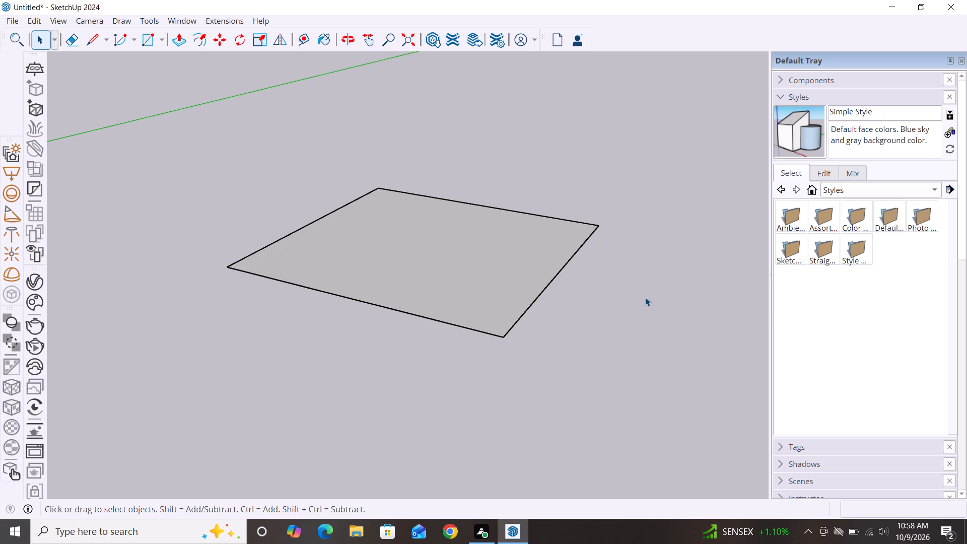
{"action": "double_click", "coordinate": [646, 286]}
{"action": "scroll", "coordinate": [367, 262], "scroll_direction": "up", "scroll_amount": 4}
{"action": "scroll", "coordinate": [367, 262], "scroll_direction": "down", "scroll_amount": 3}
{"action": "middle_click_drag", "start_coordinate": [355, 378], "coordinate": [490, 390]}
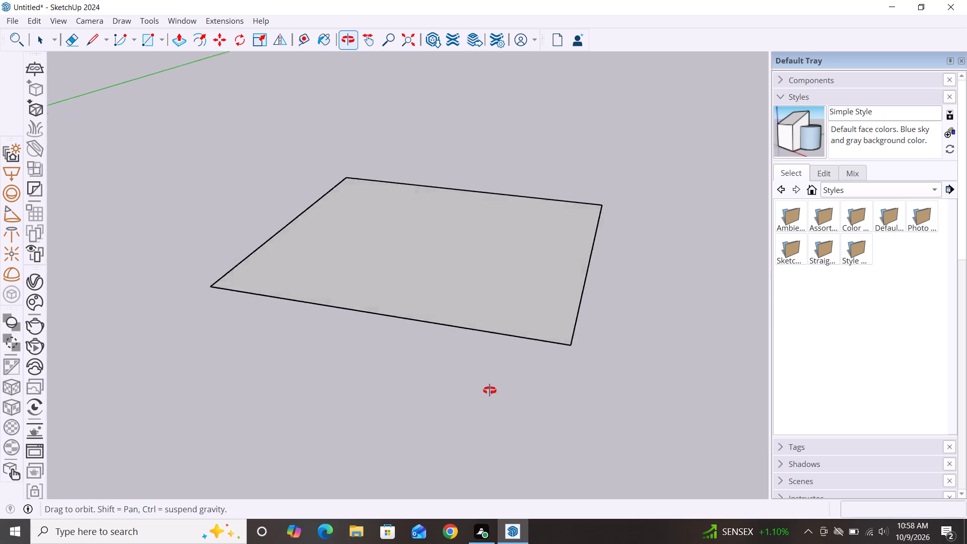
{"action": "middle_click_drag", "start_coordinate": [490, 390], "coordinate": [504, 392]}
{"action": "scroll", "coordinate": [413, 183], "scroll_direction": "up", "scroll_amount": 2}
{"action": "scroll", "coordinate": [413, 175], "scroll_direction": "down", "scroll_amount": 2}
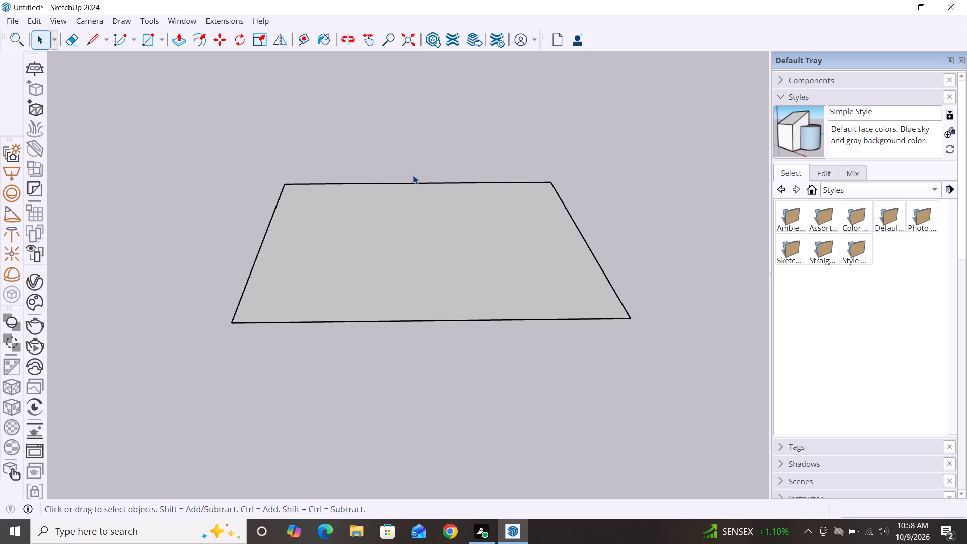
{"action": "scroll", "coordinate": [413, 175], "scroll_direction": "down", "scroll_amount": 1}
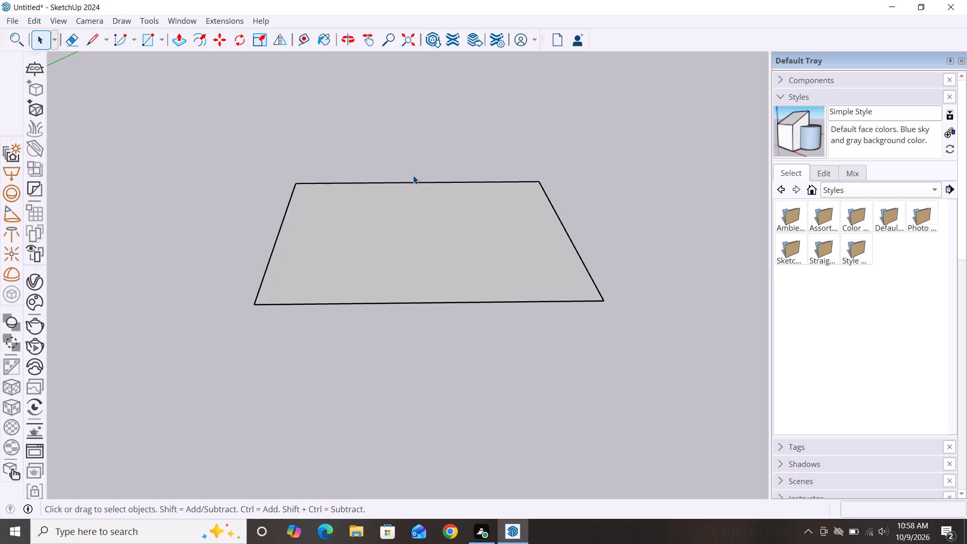
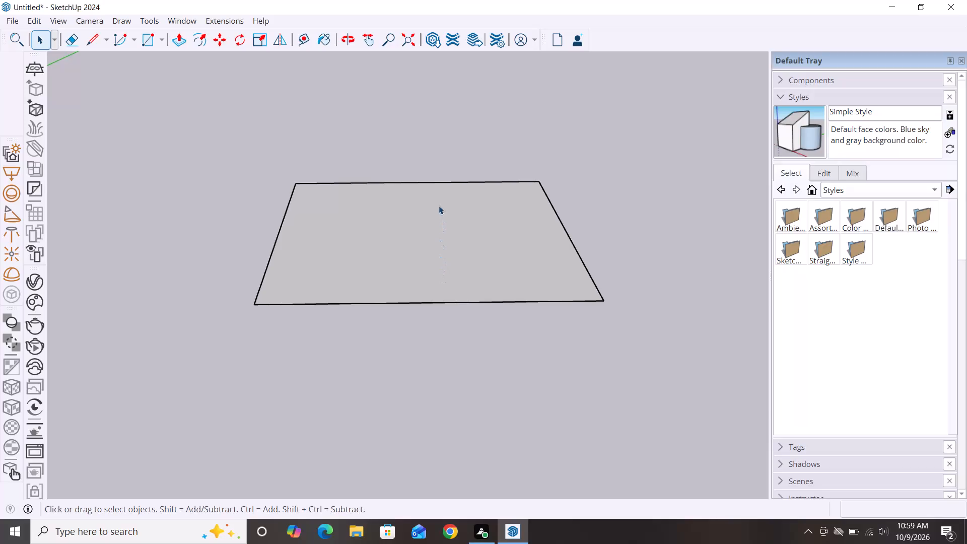
Offset the rectangle's outline 9" inward.
{"action": "key", "text": "f"}
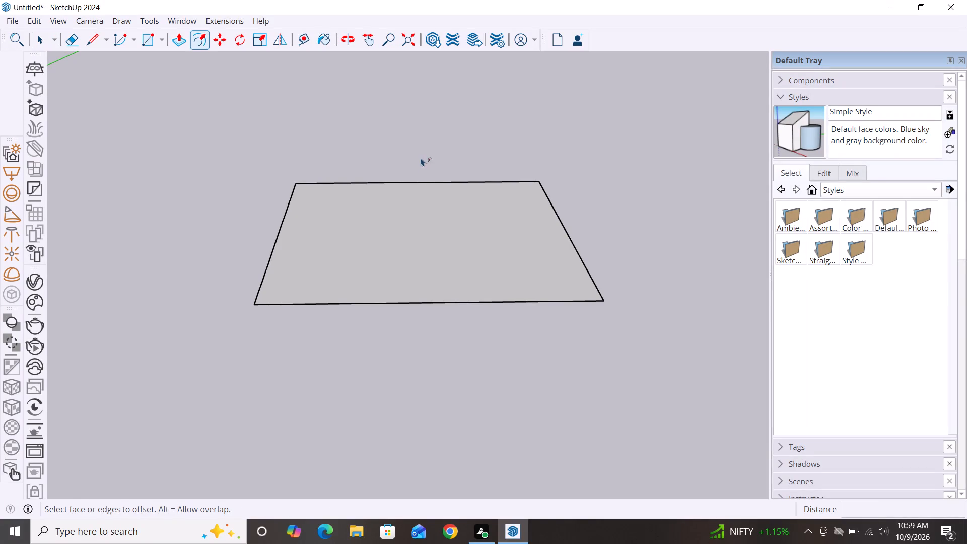
{"action": "scroll", "coordinate": [417, 178], "scroll_direction": "up", "scroll_amount": 3}
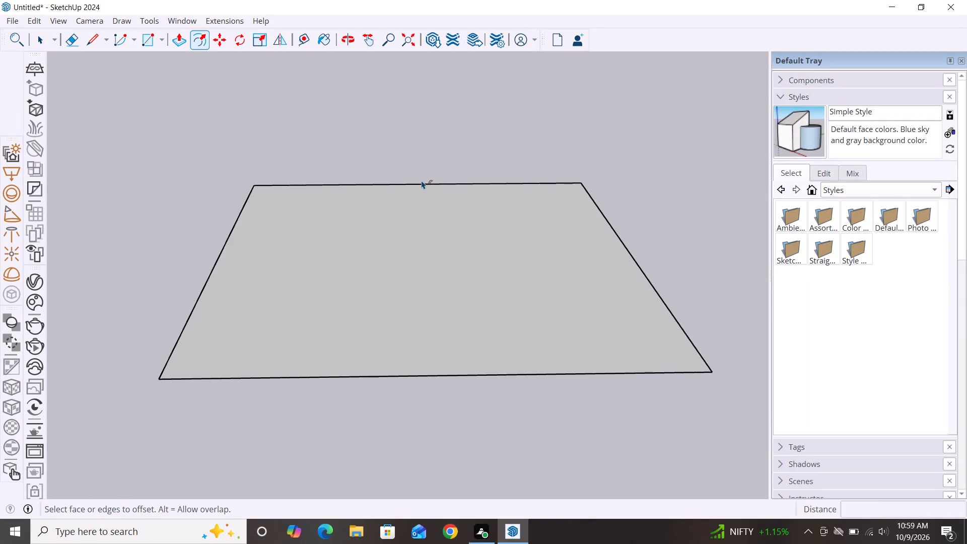
{"action": "left_click", "coordinate": [419, 189]}
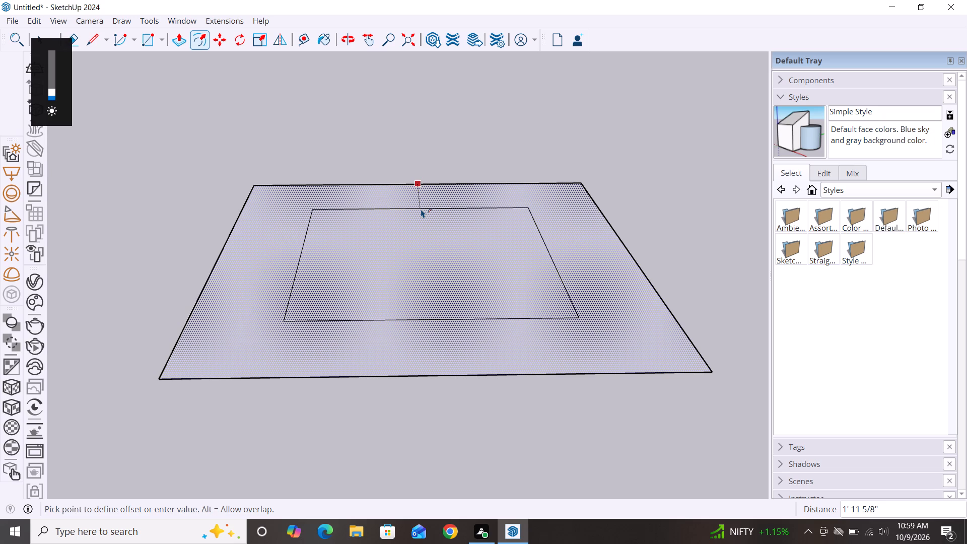
{"action": "key", "text": "9"}
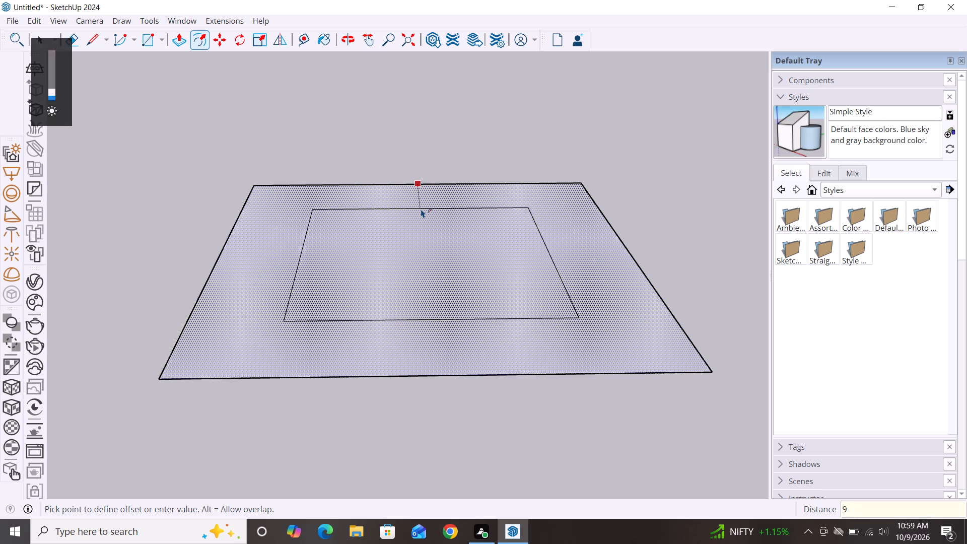
{"action": "key", "text": "shift+quotedbl"}
{"action": "key", "text": "Return"}
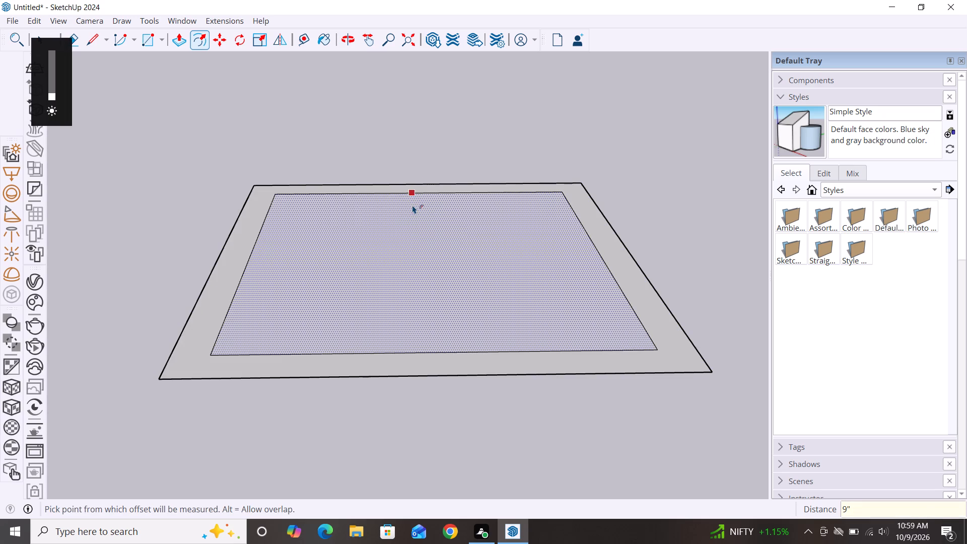
{"action": "key", "text": "space"}
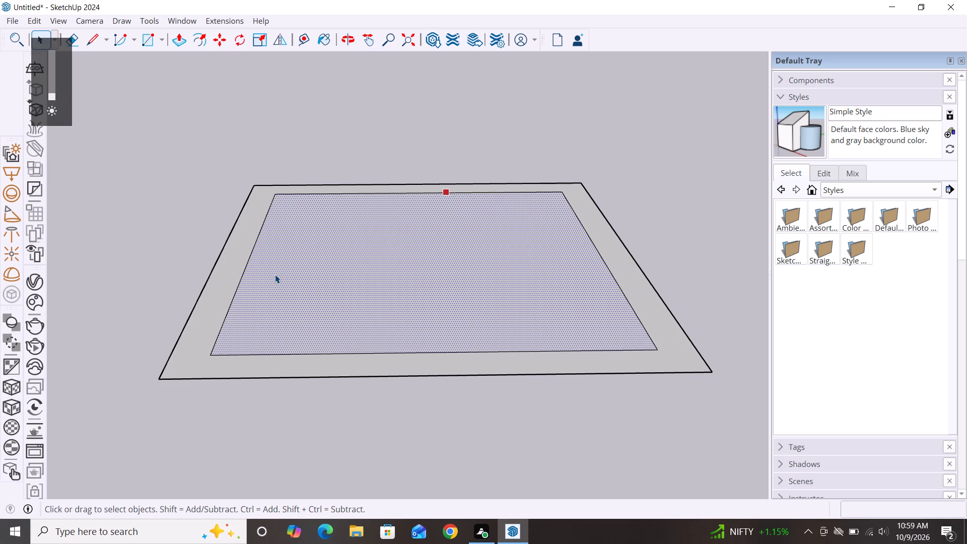
{"action": "left_click", "coordinate": [139, 251]}
Move the inner outline's front edge 9" outward onto the outer rectangle's front edge.
{"action": "scroll", "coordinate": [379, 138], "scroll_direction": "down", "scroll_amount": 5}
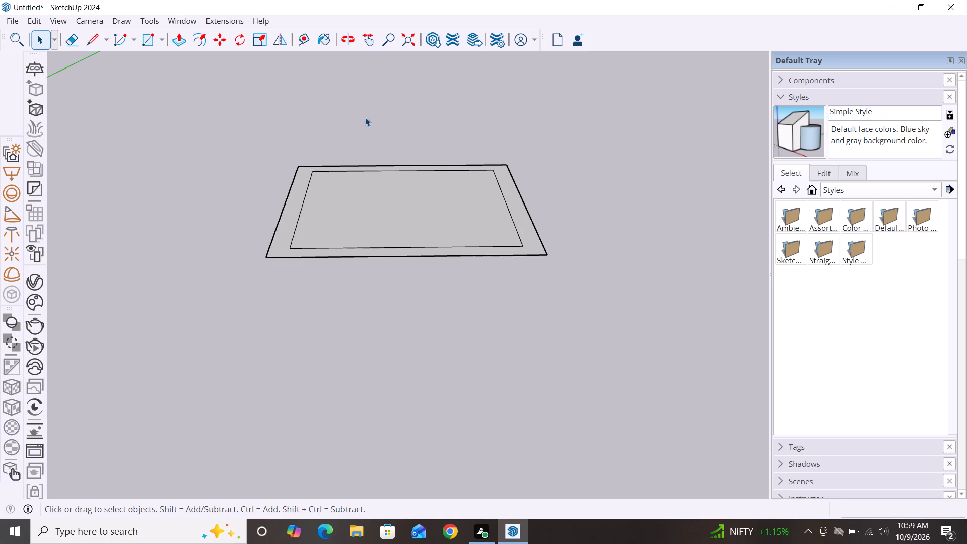
{"action": "middle_click_drag", "start_coordinate": [398, 269], "coordinate": [403, 327]}
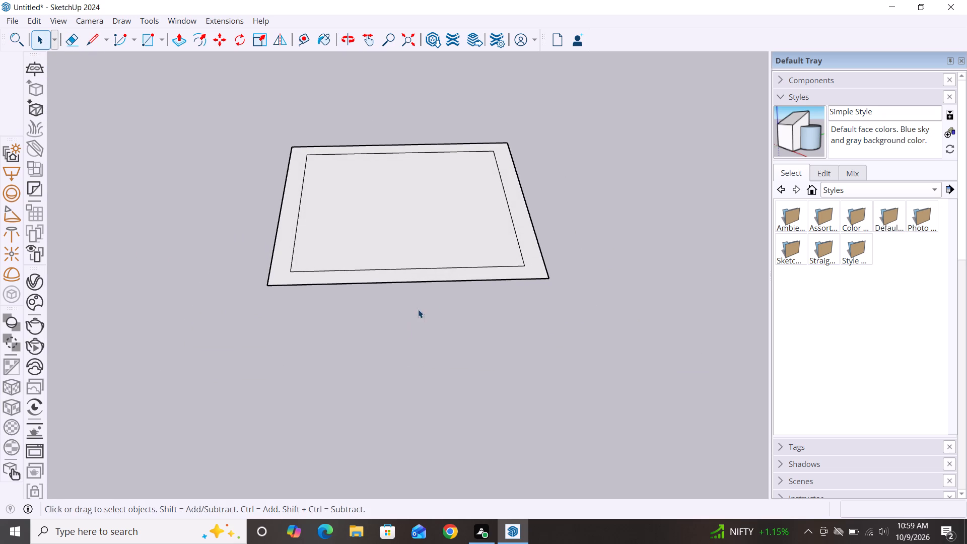
{"action": "left_click", "coordinate": [483, 265]}
{"action": "left_click", "coordinate": [551, 316]}
{"action": "left_click", "coordinate": [511, 266]}
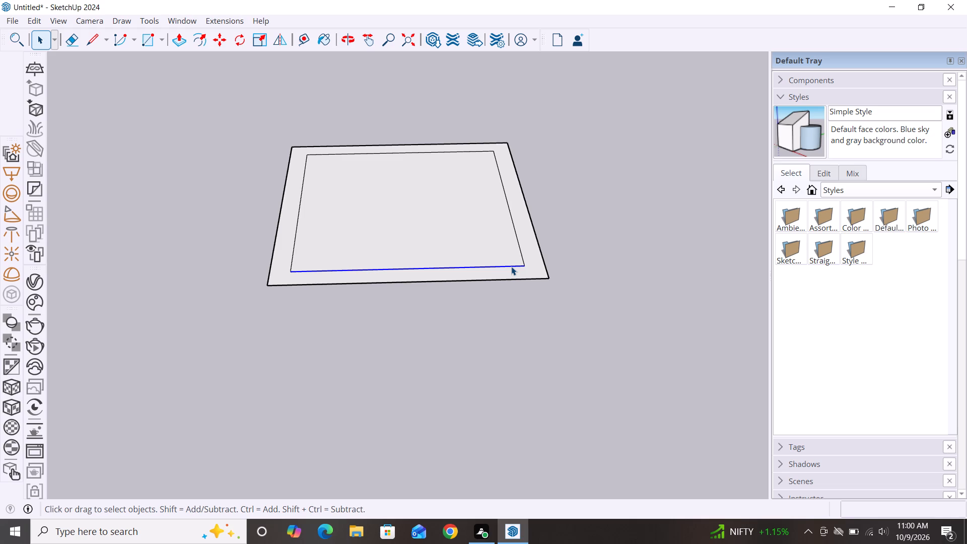
{"action": "key", "text": "m"}
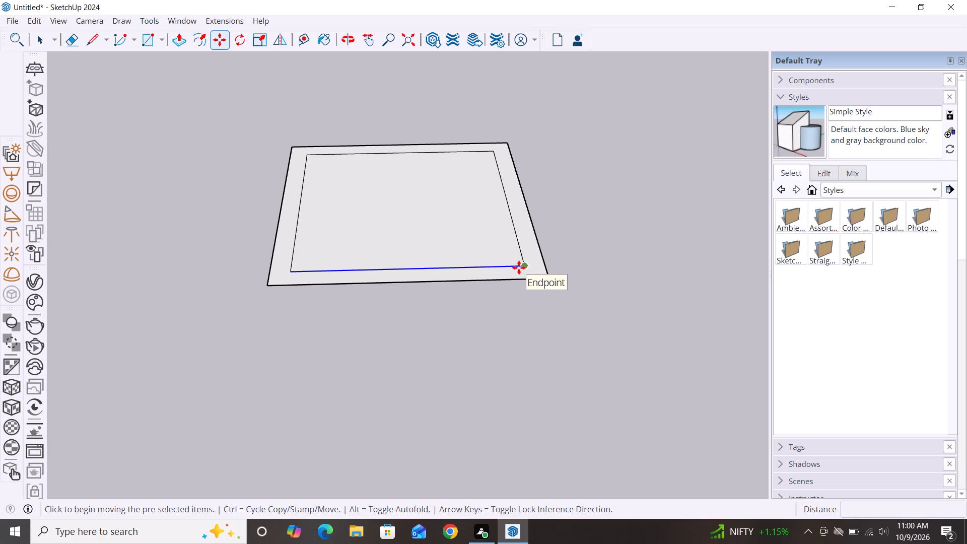
{"action": "scroll", "coordinate": [519, 267], "scroll_direction": "up", "scroll_amount": 6}
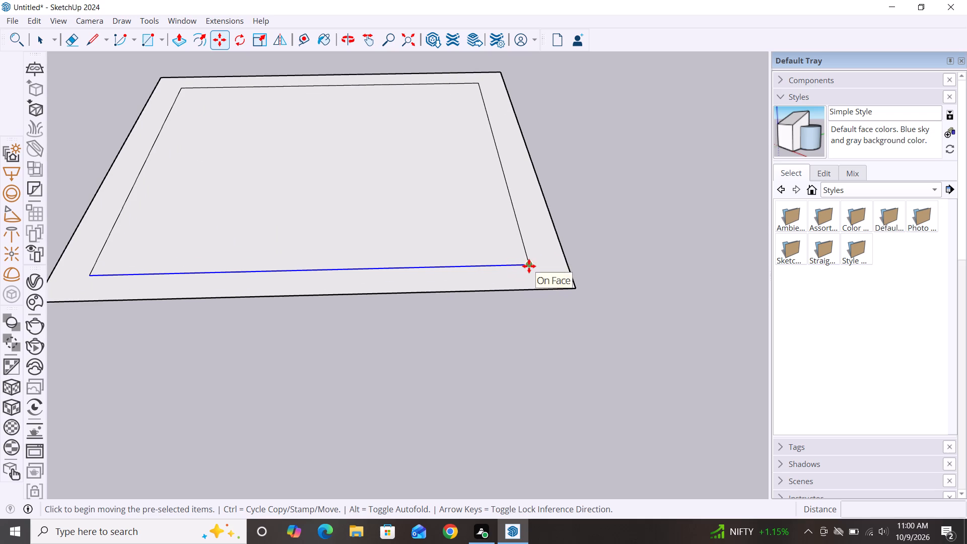
{"action": "left_click", "coordinate": [529, 266]}
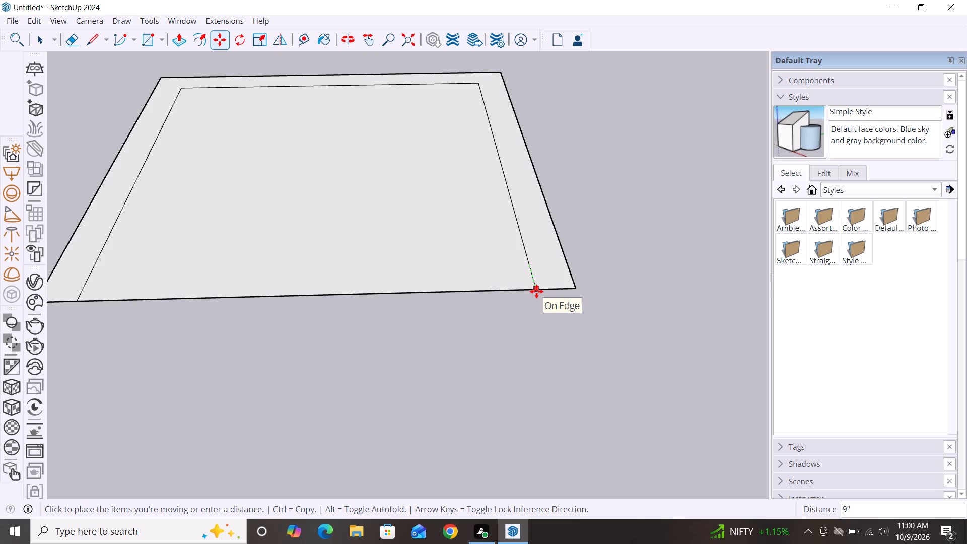
{"action": "scroll", "coordinate": [536, 291], "scroll_direction": "up", "scroll_amount": 2}
{"action": "left_click", "coordinate": [537, 292]}
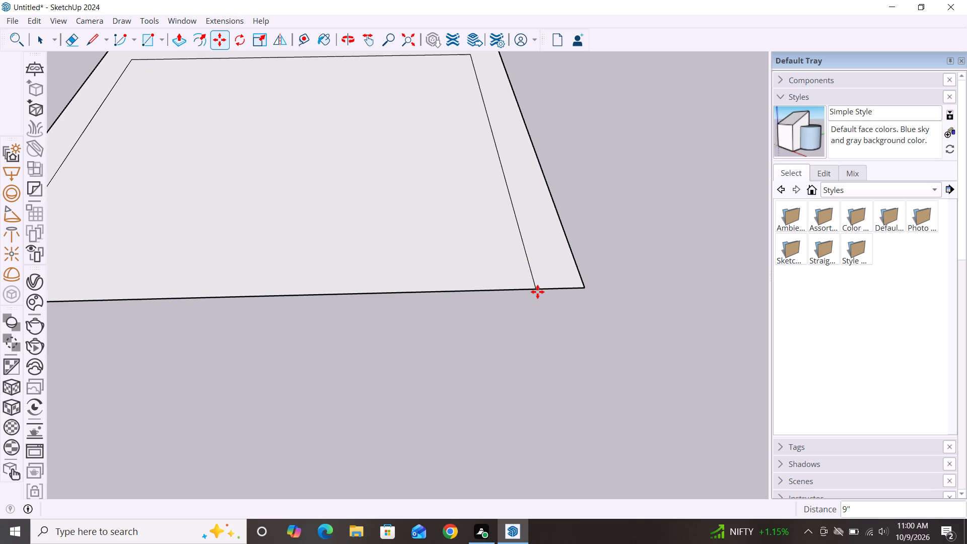
{"action": "key", "text": "space"}
Erase the front edge between the two side strips, leaving a U-shaped wall footprint.
{"action": "type", "text": "e"}
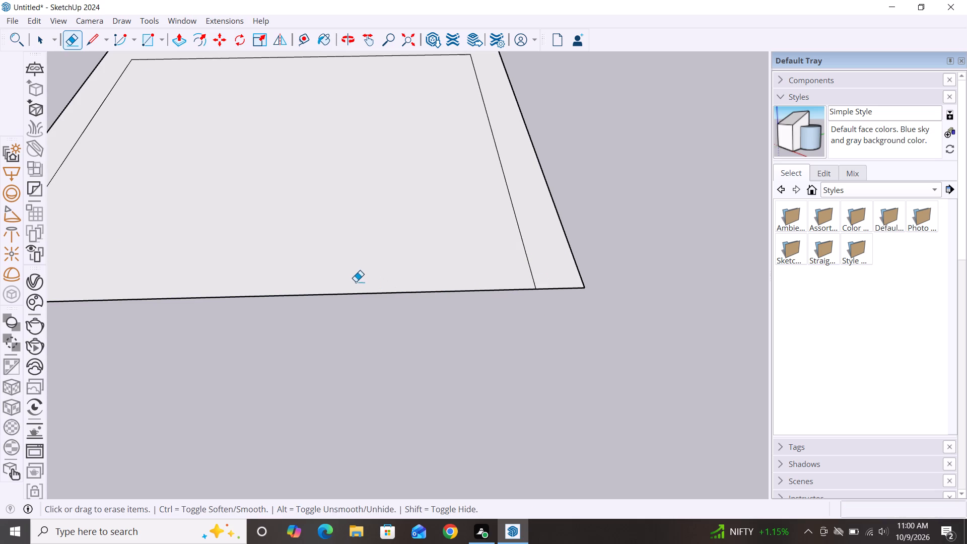
{"action": "left_click", "coordinate": [364, 292]}
{"action": "left_click", "coordinate": [365, 295]}
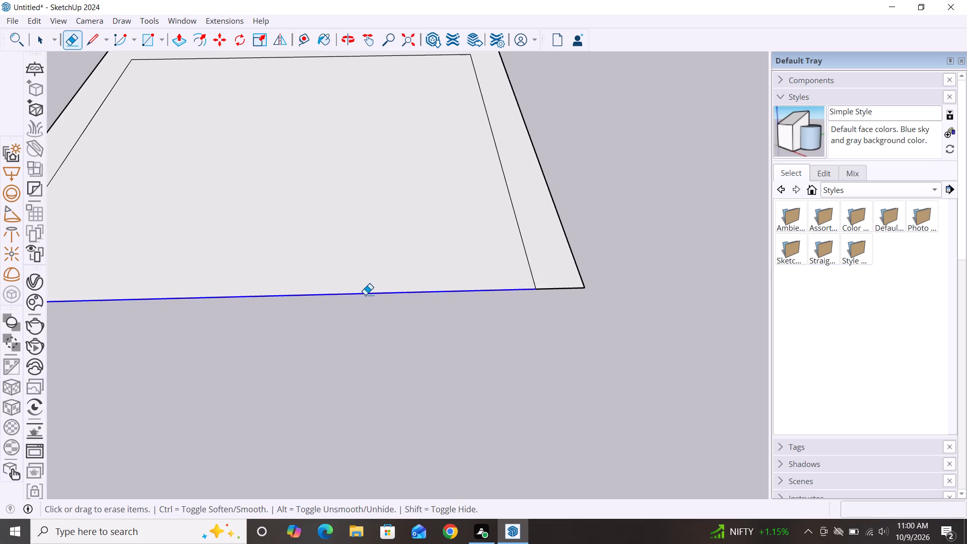
{"action": "scroll", "coordinate": [557, 366], "scroll_direction": "down", "scroll_amount": 8}
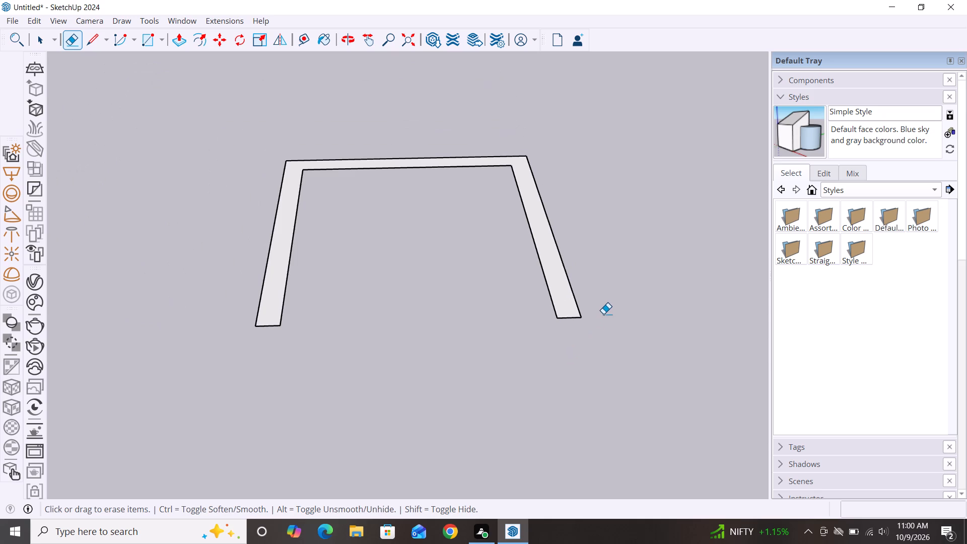
{"action": "key", "text": "space"}
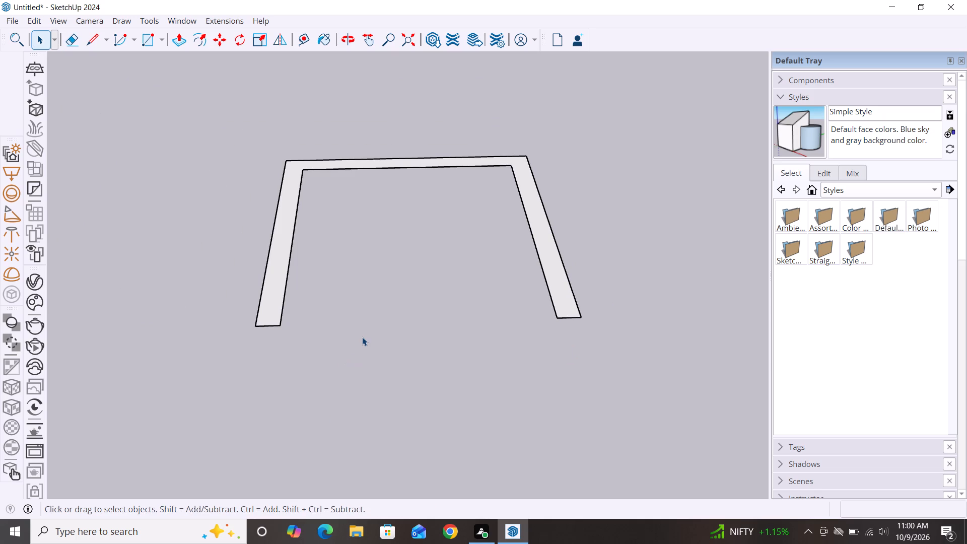
Push/Pull the U-shaped footprint up 7' to form the walls.
{"action": "scroll", "coordinate": [357, 330], "scroll_direction": "up", "scroll_amount": 3}
{"action": "key", "text": "p"}
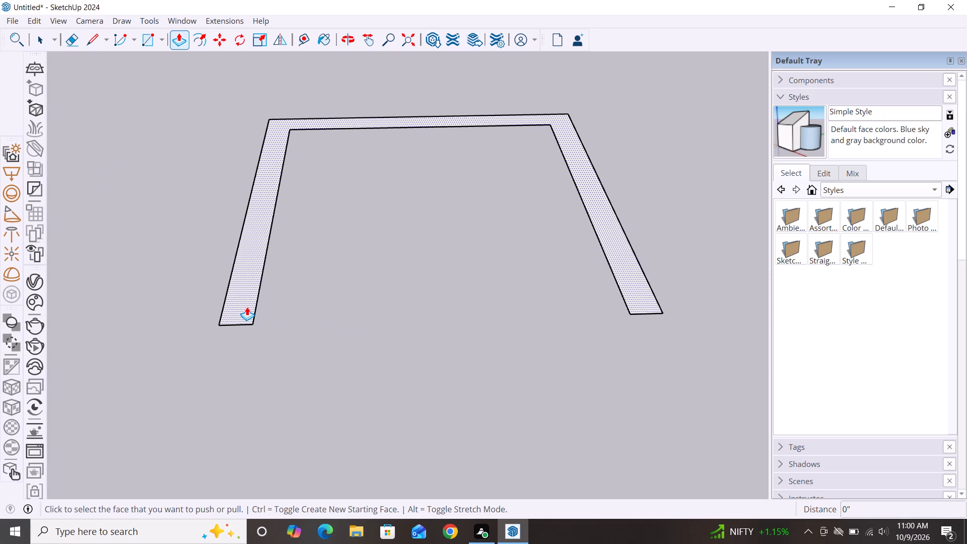
{"action": "left_click", "coordinate": [247, 307]}
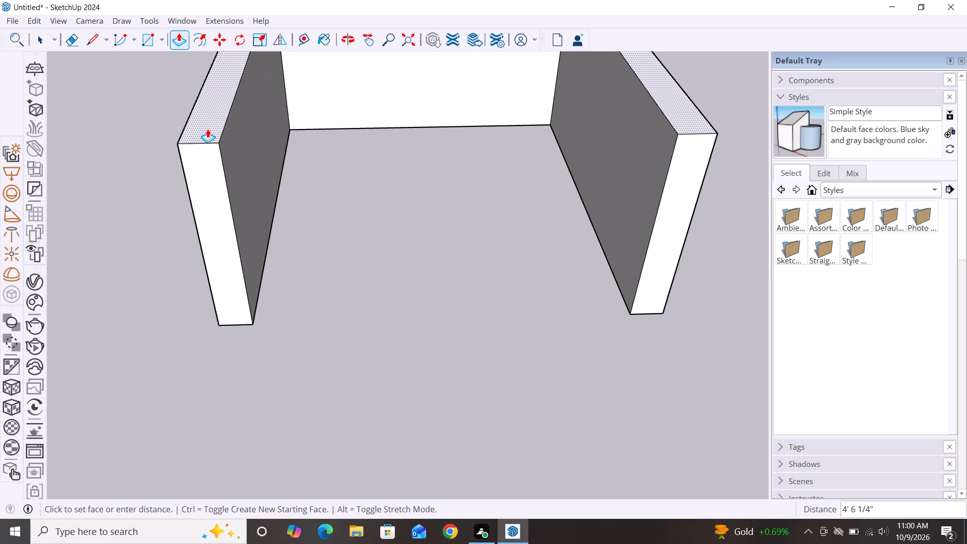
{"action": "key", "text": "7"}
{"action": "key", "text": "apostrophe"}
{"action": "key", "text": "Return"}
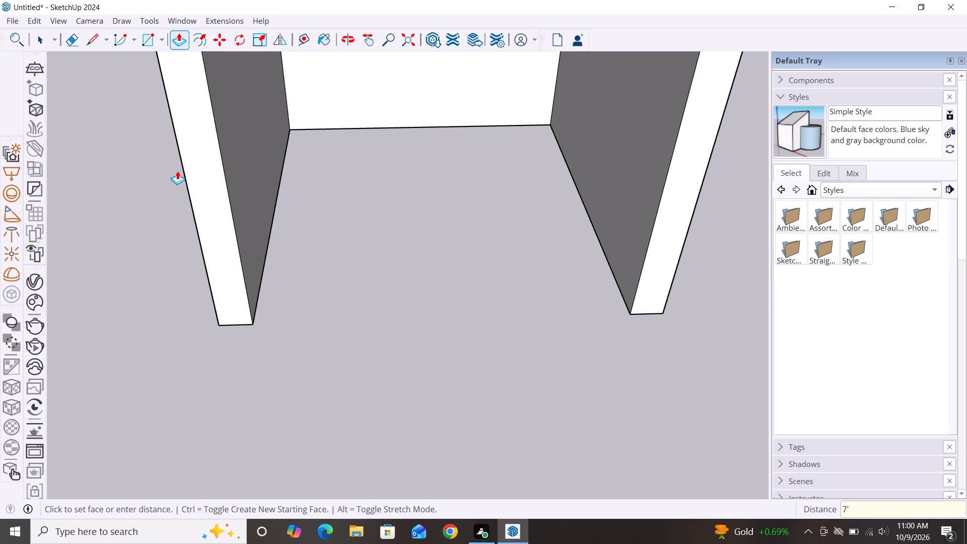
{"action": "key", "text": "space"}
Draw a horizontal 10' by 6" rotated rectangle outward along the outer bottom edge of the back wall.
{"action": "scroll", "coordinate": [139, 270], "scroll_direction": "down", "scroll_amount": 4}
{"action": "scroll", "coordinate": [518, 338], "scroll_direction": "down", "scroll_amount": 3}
{"action": "scroll", "coordinate": [600, 318], "scroll_direction": "down", "scroll_amount": 3}
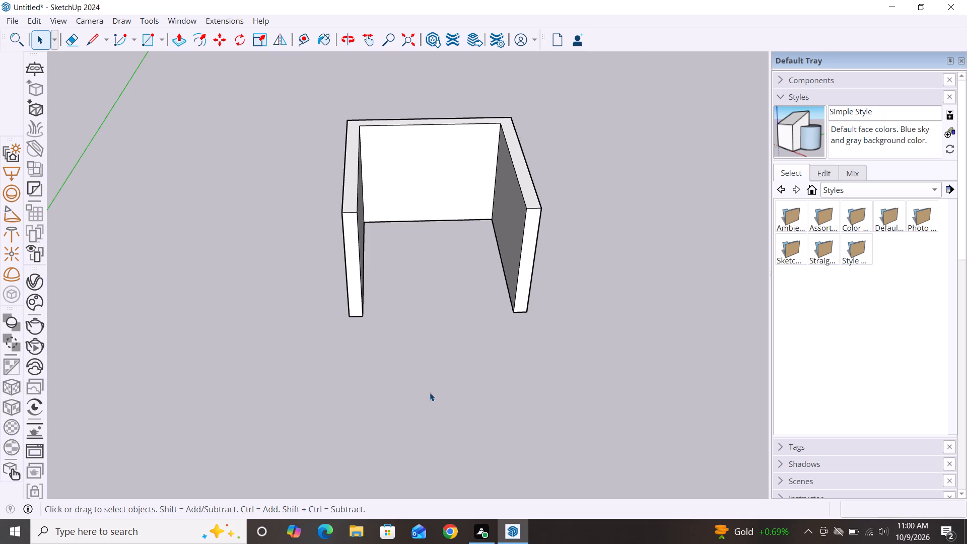
{"action": "middle_click_drag", "start_coordinate": [417, 360], "coordinate": [426, 190], "text": "alt"}
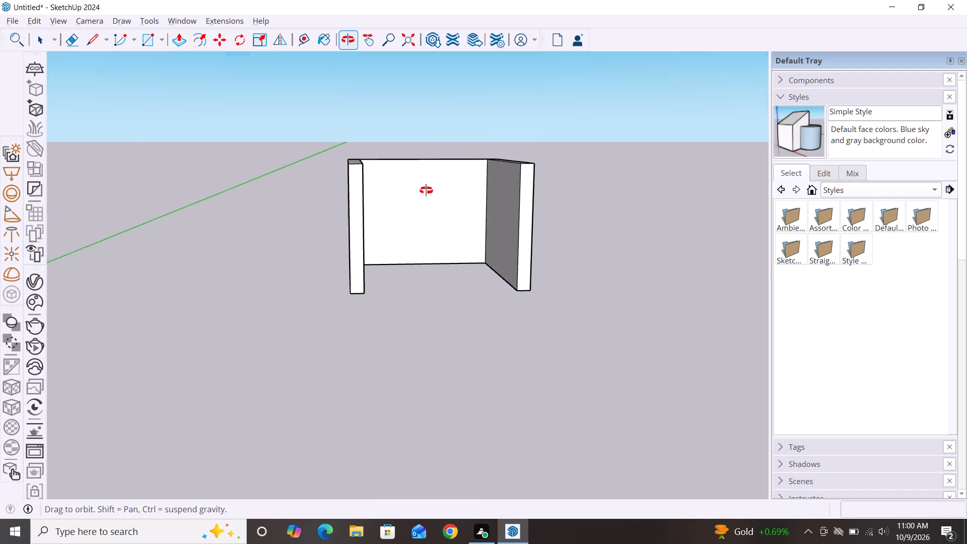
{"action": "middle_click_drag", "start_coordinate": [426, 190], "coordinate": [422, 173], "text": "alt"}
{"action": "middle_click_drag", "start_coordinate": [462, 444], "coordinate": [469, 297], "text": "alt"}
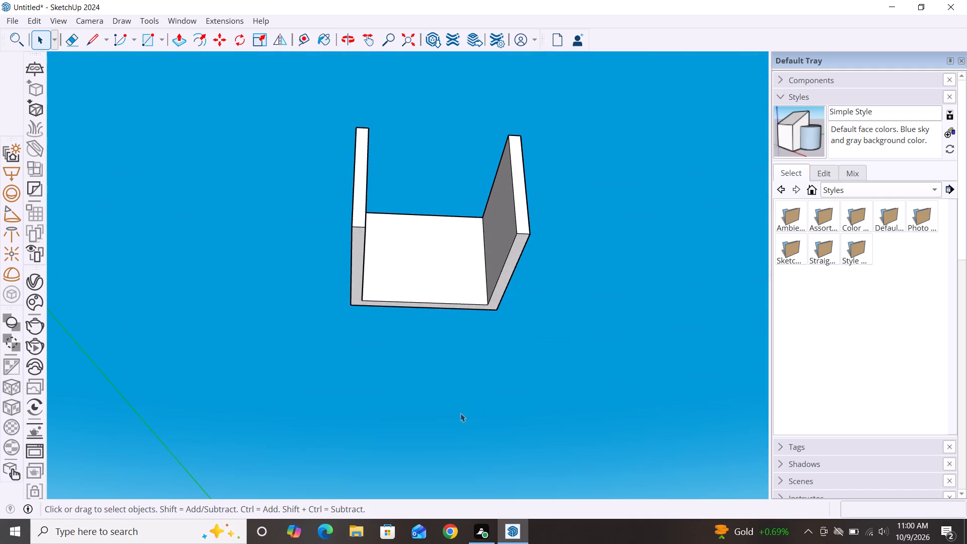
{"action": "scroll", "coordinate": [440, 409], "scroll_direction": "up", "scroll_amount": 5}
{"action": "scroll", "coordinate": [432, 402], "scroll_direction": "down", "scroll_amount": 1}
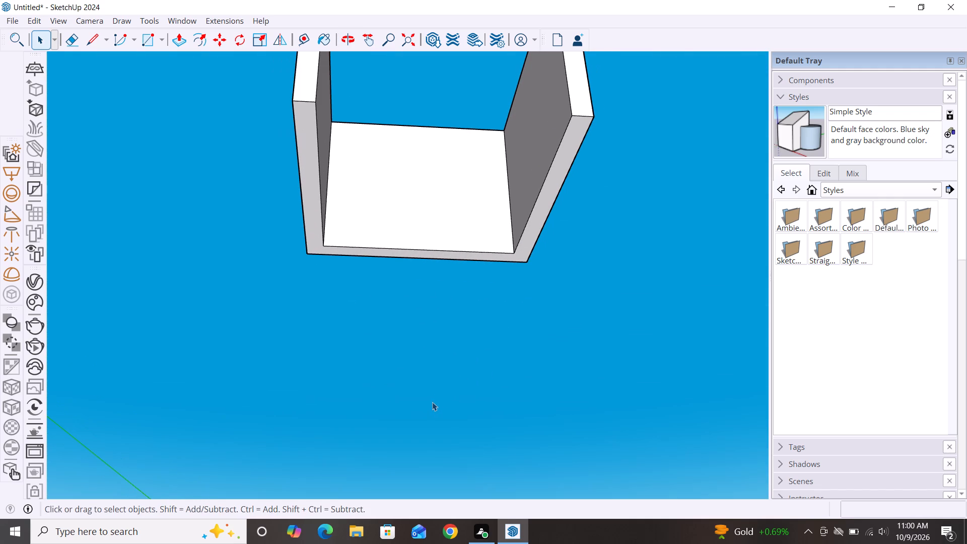
{"action": "middle_click_drag", "start_coordinate": [430, 393], "coordinate": [500, 369], "text": "alt"}
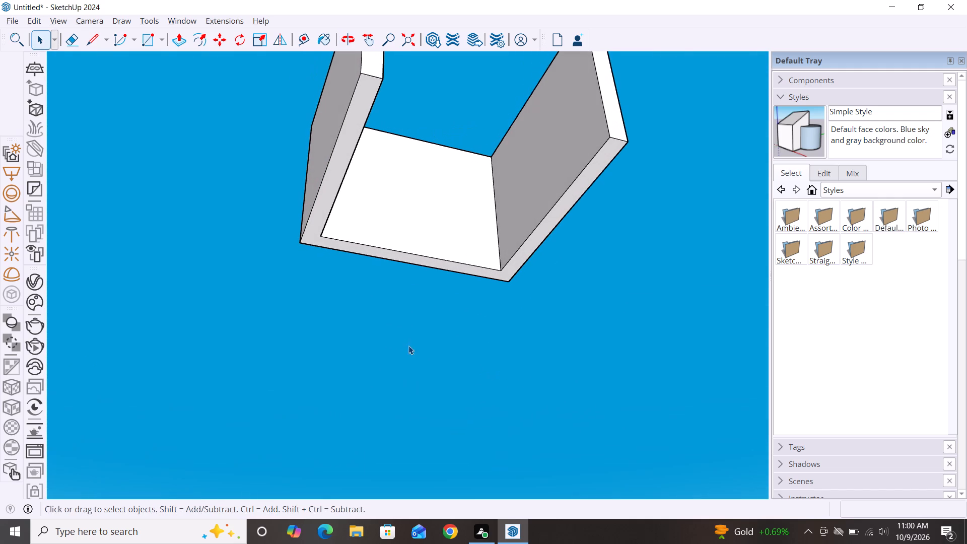
{"action": "scroll", "coordinate": [533, 212], "scroll_direction": "down", "scroll_amount": 2}
{"action": "middle_click_drag", "start_coordinate": [556, 329], "coordinate": [507, 329], "text": "alt"}
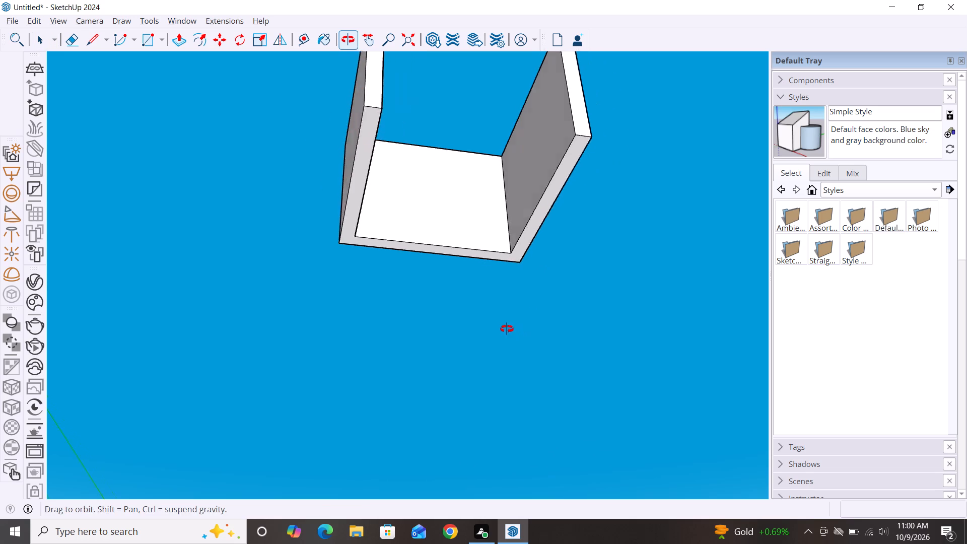
{"action": "middle_click_drag", "start_coordinate": [507, 329], "coordinate": [460, 331], "text": "alt"}
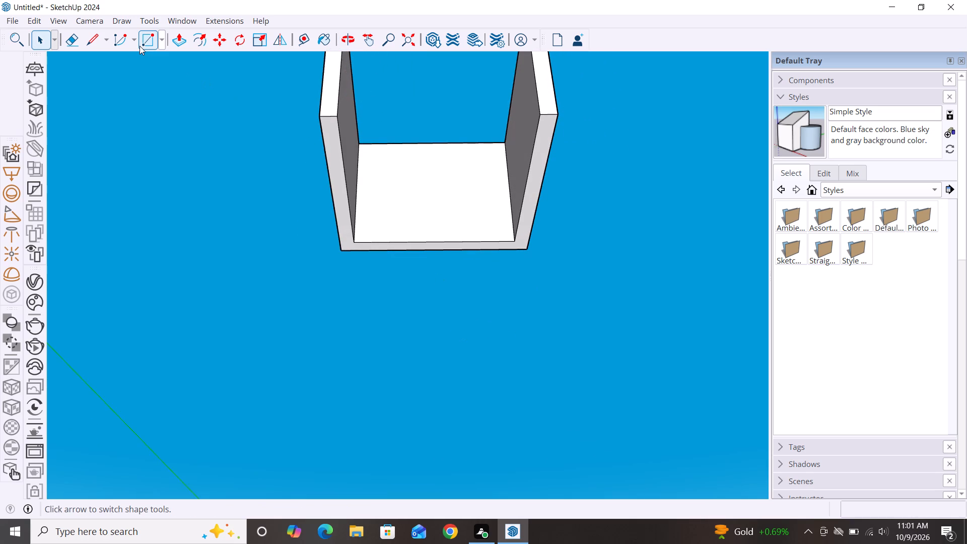
{"action": "left_click", "coordinate": [163, 39]}
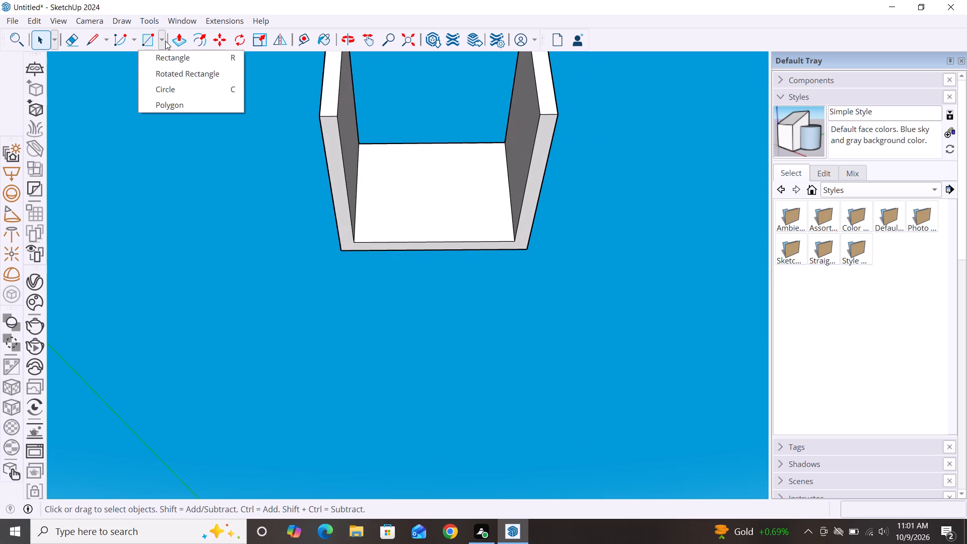
{"action": "left_click", "coordinate": [195, 75]}
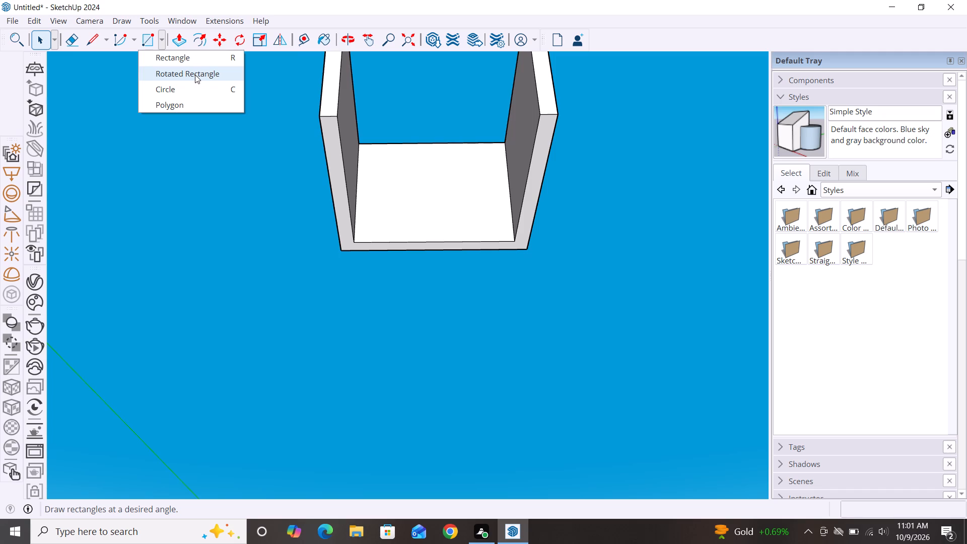
{"action": "scroll", "coordinate": [346, 255], "scroll_direction": "up", "scroll_amount": 3}
{"action": "left_click", "coordinate": [339, 246]}
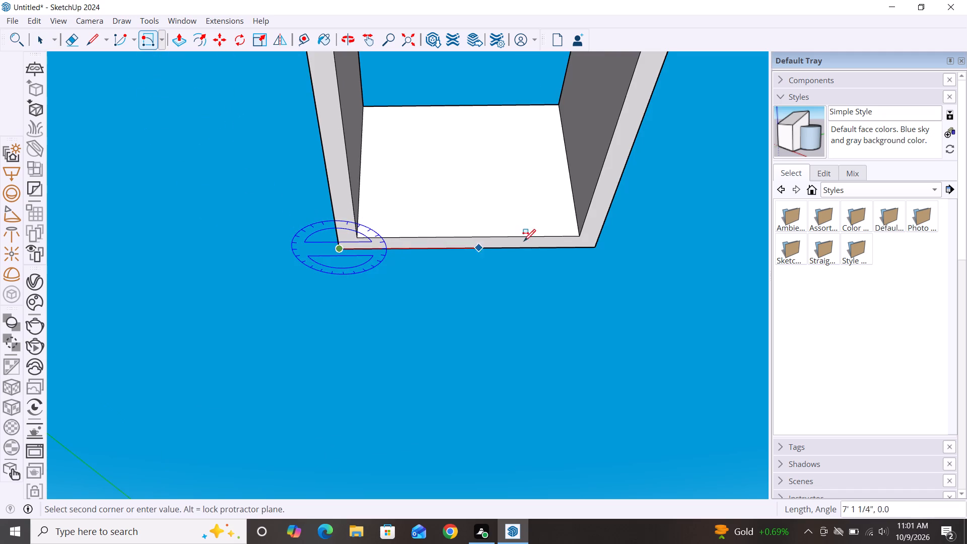
{"action": "left_click", "coordinate": [592, 247]}
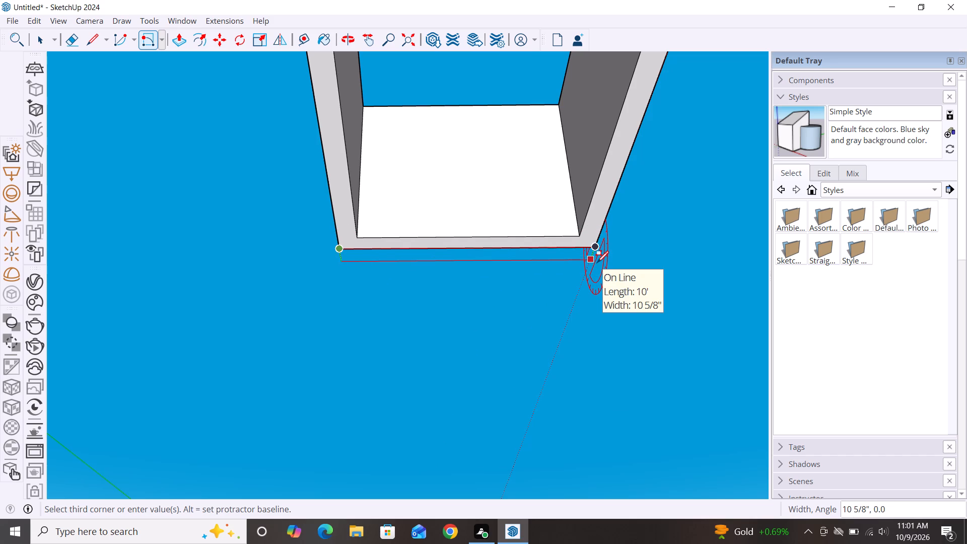
{"action": "key", "text": "6"}
{"action": "key", "text": "Return"}
{"action": "key", "text": "space"}
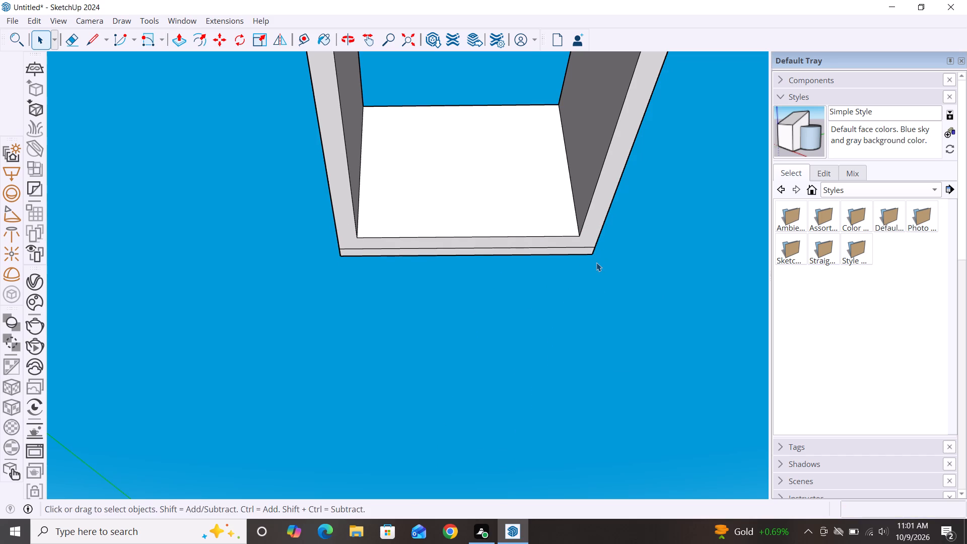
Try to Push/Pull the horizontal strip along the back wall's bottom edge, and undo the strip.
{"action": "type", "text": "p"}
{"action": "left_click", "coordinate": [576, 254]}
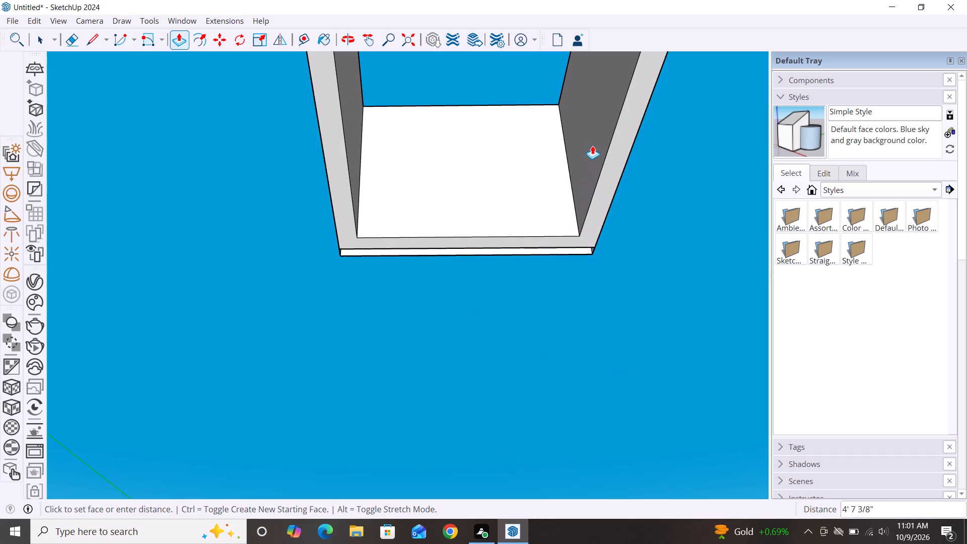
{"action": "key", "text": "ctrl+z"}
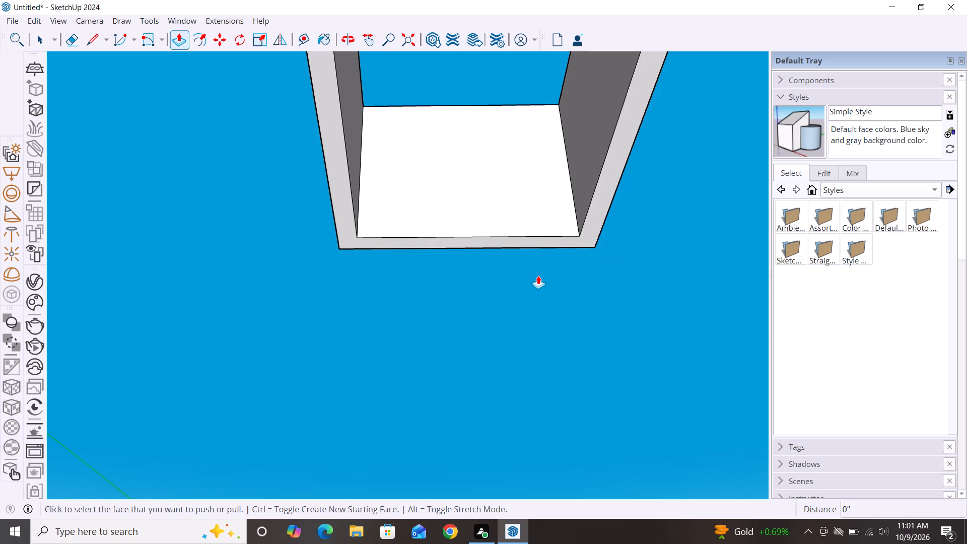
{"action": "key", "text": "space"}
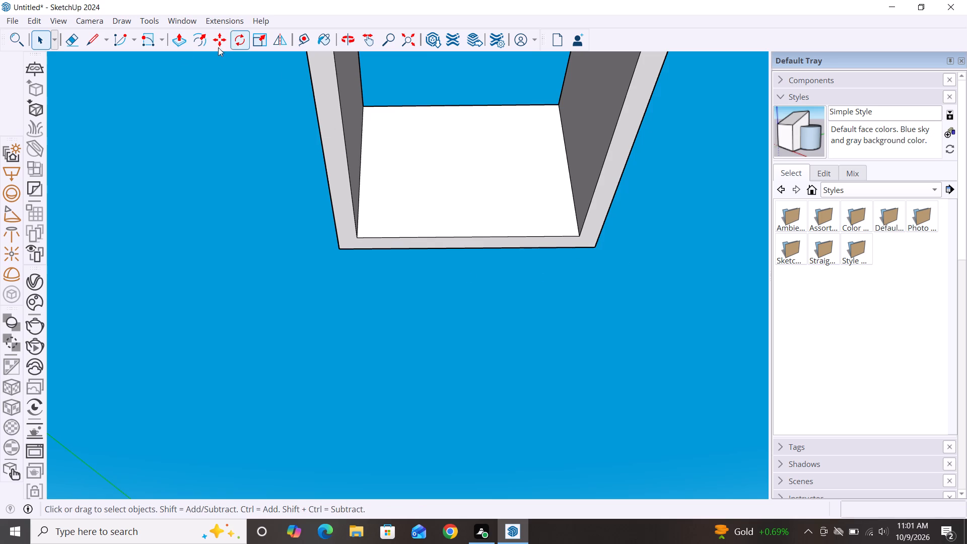
Draw a vertical 10' by 6" rotated rectangle down from the outer bottom edge of the back wall.
{"action": "left_click", "coordinate": [160, 42]}
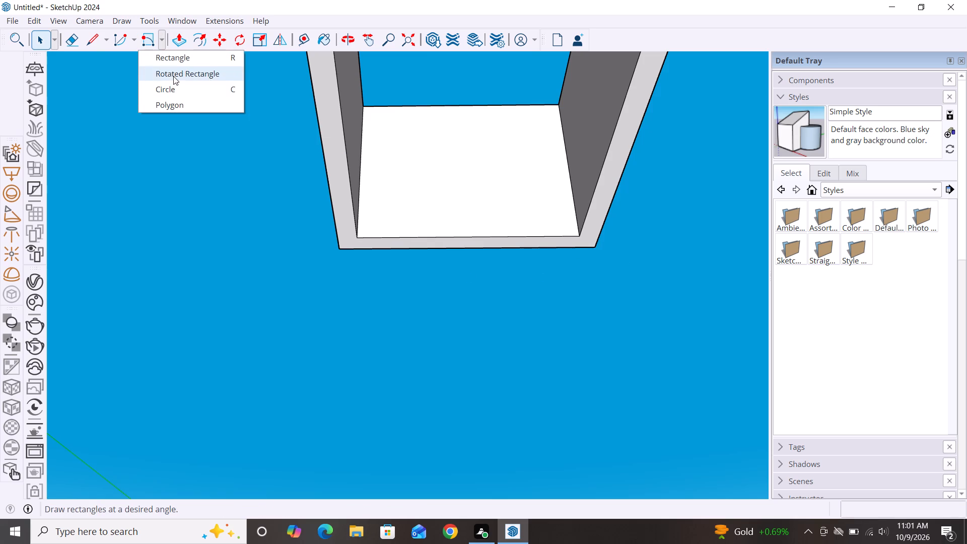
{"action": "left_click", "coordinate": [175, 74]}
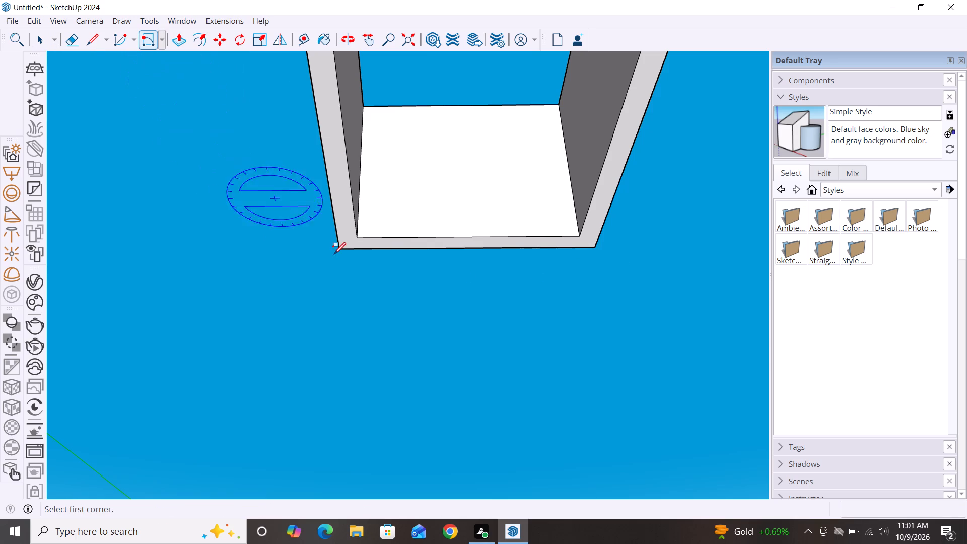
{"action": "left_click", "coordinate": [339, 248]}
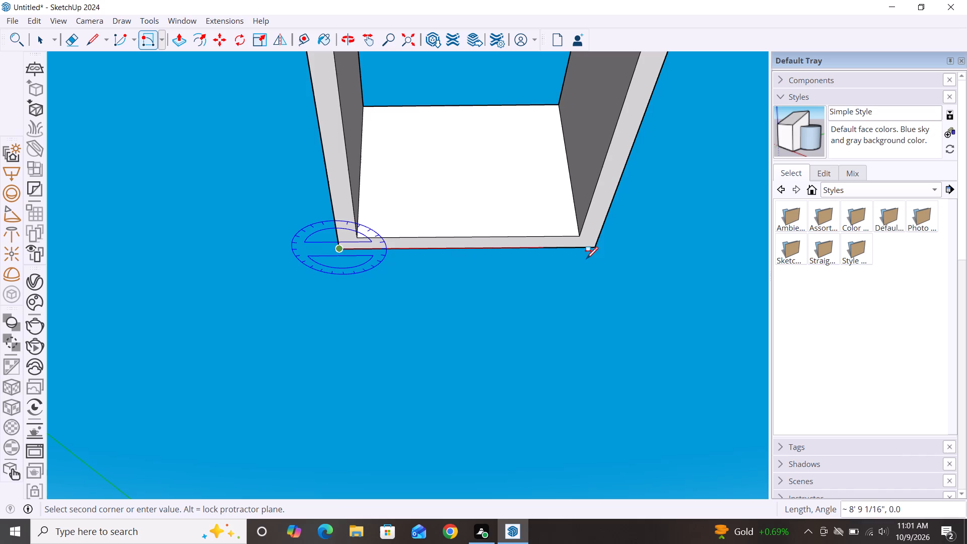
{"action": "left_click", "coordinate": [597, 247]}
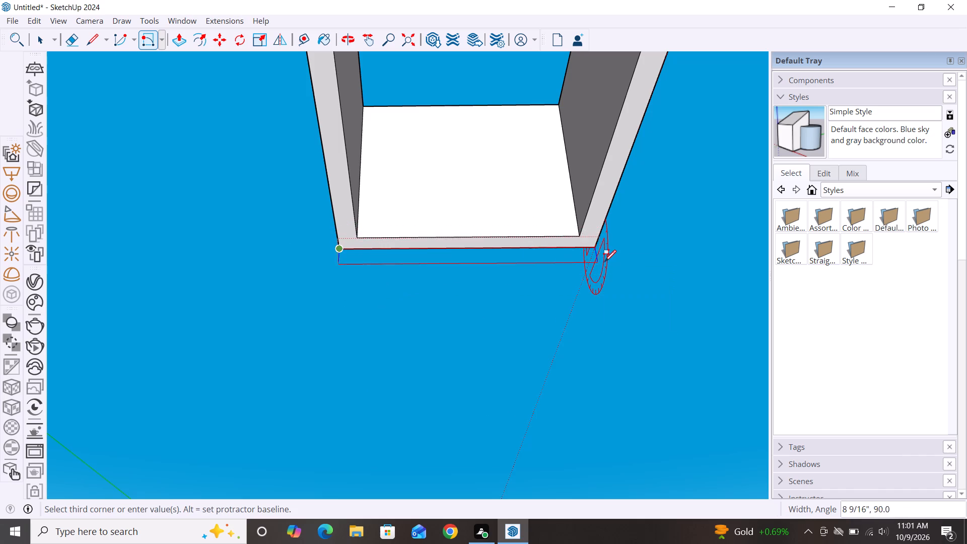
{"action": "key", "text": "6"}
{"action": "key", "text": "Return"}
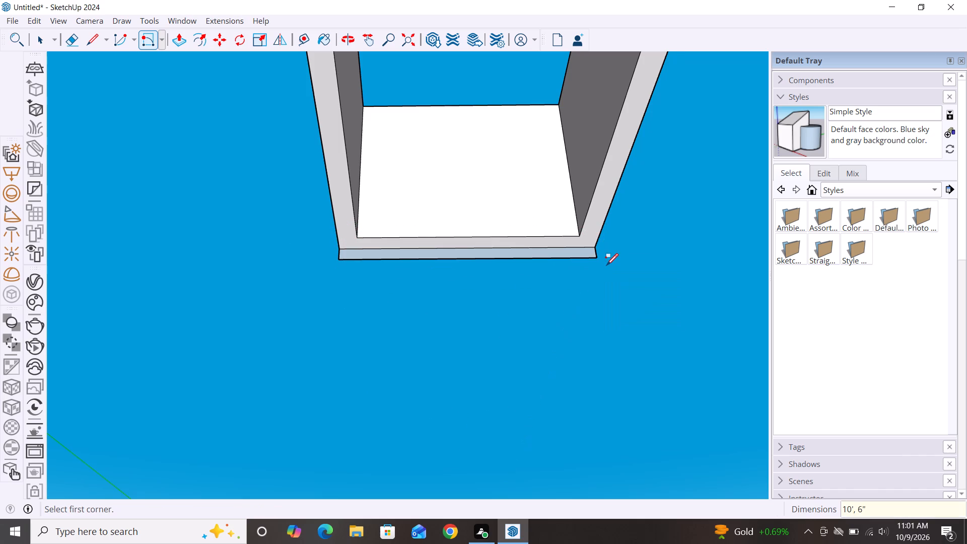
{"action": "key", "text": "space"}
Push/Pull the strip below the back wall 10' forward to the walls' front faces, forming a floor slab.
{"action": "type", "text": "p"}
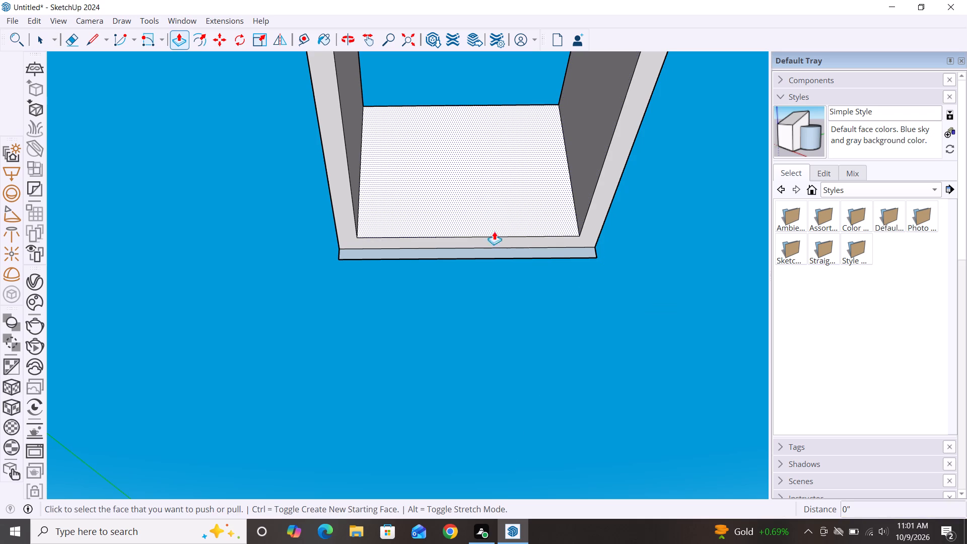
{"action": "left_click", "coordinate": [506, 254]}
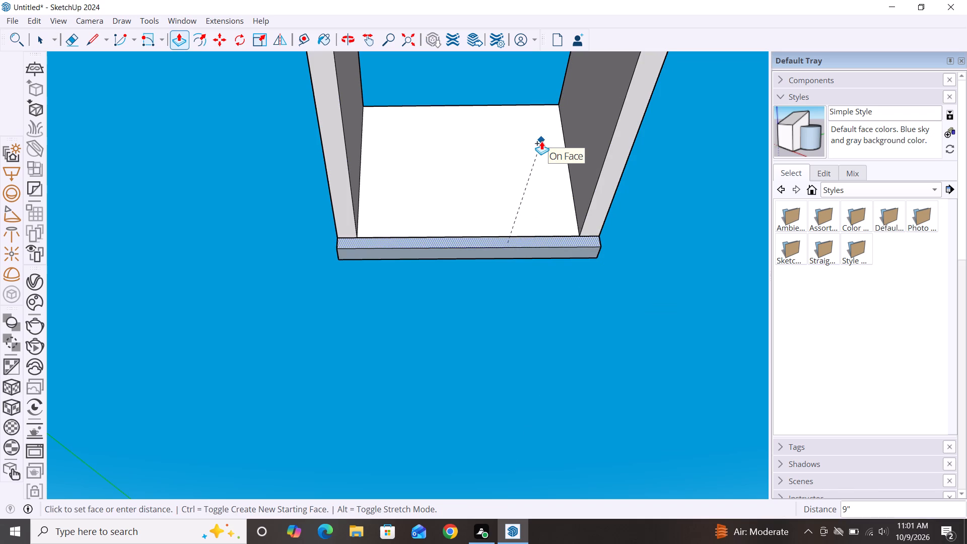
{"action": "scroll", "coordinate": [443, 336], "scroll_direction": "down", "scroll_amount": 2}
{"action": "scroll", "coordinate": [432, 286], "scroll_direction": "down", "scroll_amount": 4}
{"action": "scroll", "coordinate": [429, 219], "scroll_direction": "down", "scroll_amount": 2}
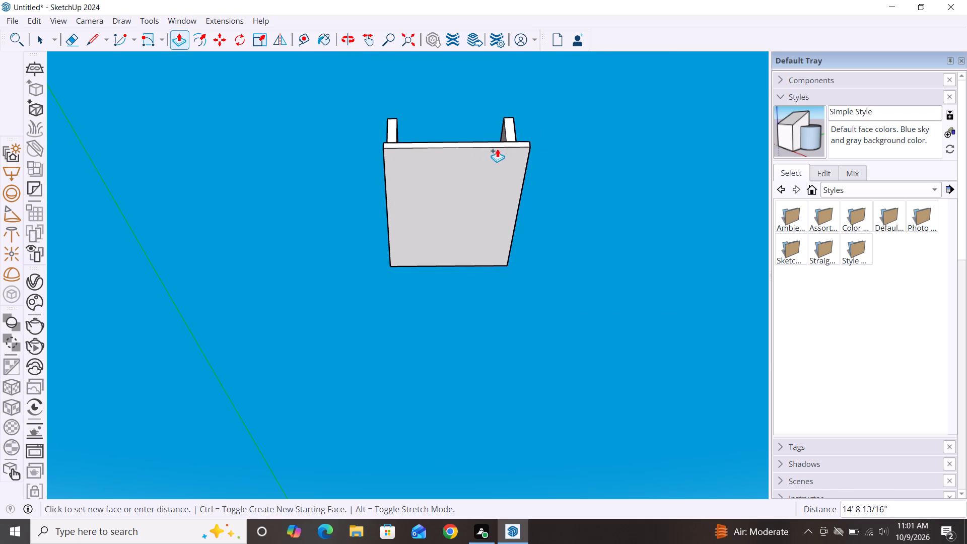
{"action": "middle_click_drag", "start_coordinate": [500, 170], "coordinate": [465, 449], "text": "alt"}
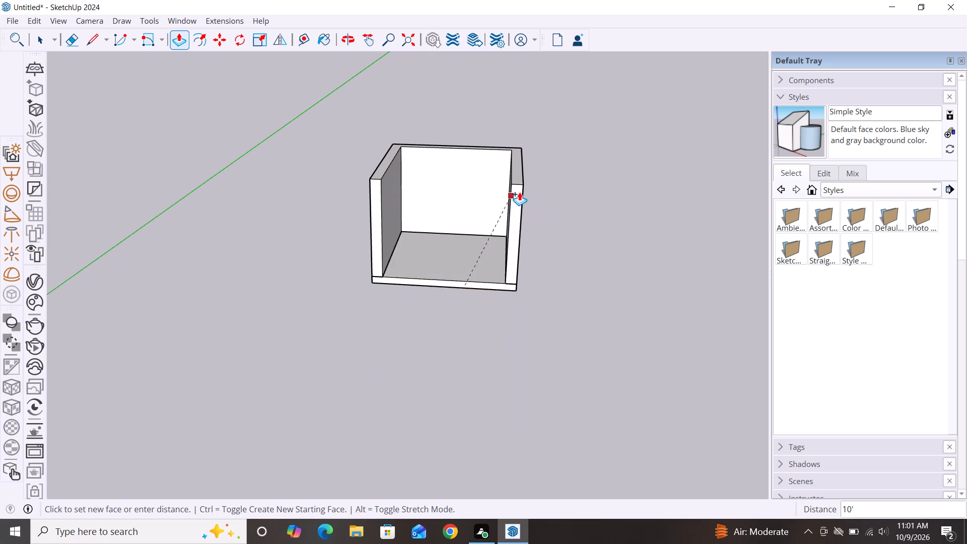
{"action": "left_click", "coordinate": [519, 191]}
{"action": "key", "text": "space"}
Draw a vertical rectangle 10' wide and about 6 5/8" high up from the outer top edge of the back wall.
{"action": "scroll", "coordinate": [586, 293], "scroll_direction": "down", "scroll_amount": 4}
{"action": "scroll", "coordinate": [481, 187], "scroll_direction": "up", "scroll_amount": 8}
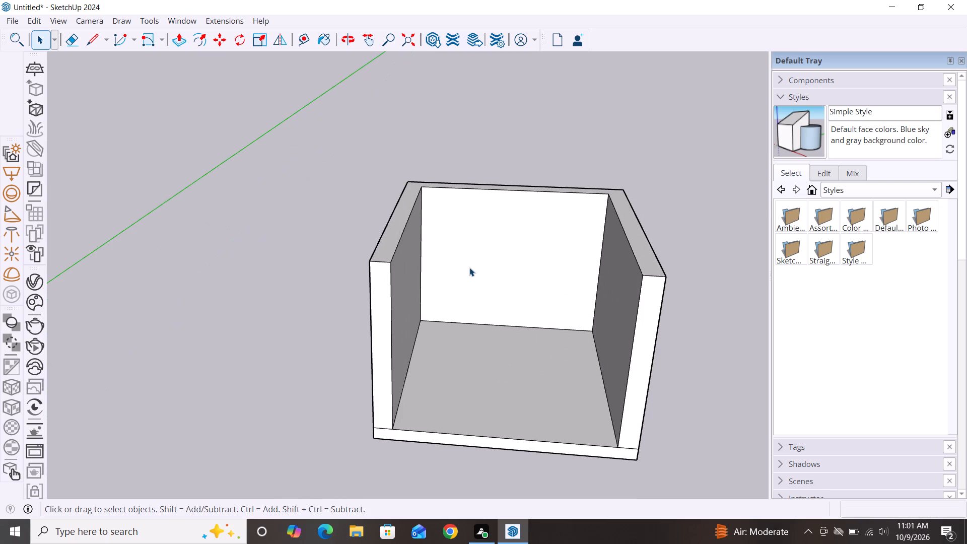
{"action": "scroll", "coordinate": [469, 272], "scroll_direction": "up", "scroll_amount": 1}
{"action": "scroll", "coordinate": [411, 204], "scroll_direction": "down", "scroll_amount": 4}
{"action": "middle_click_drag", "start_coordinate": [423, 426], "coordinate": [443, 439]}
{"action": "scroll", "coordinate": [463, 321], "scroll_direction": "up", "scroll_amount": 3}
{"action": "scroll", "coordinate": [458, 330], "scroll_direction": "down", "scroll_amount": 2}
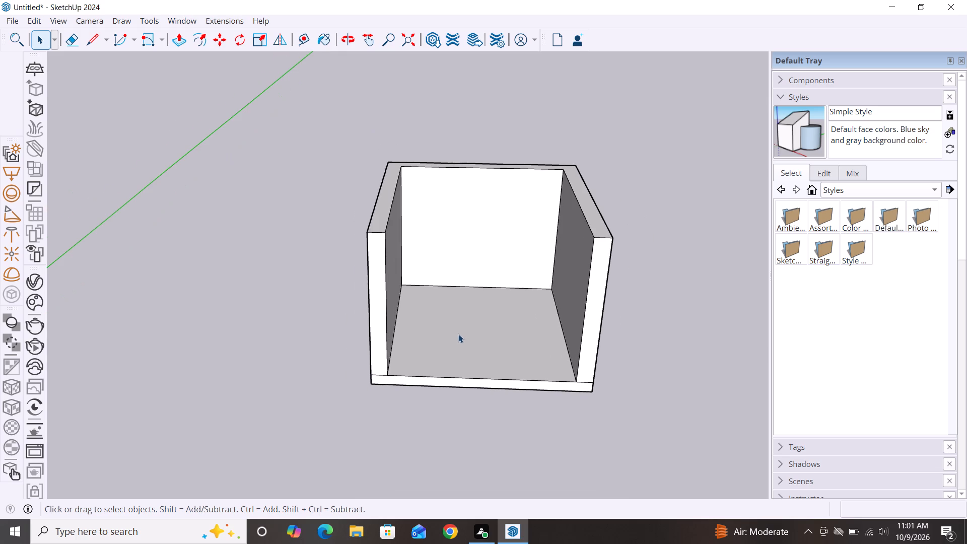
{"action": "middle_click_drag", "start_coordinate": [447, 305], "coordinate": [423, 424]}
{"action": "middle_click_drag", "start_coordinate": [472, 418], "coordinate": [504, 414]}
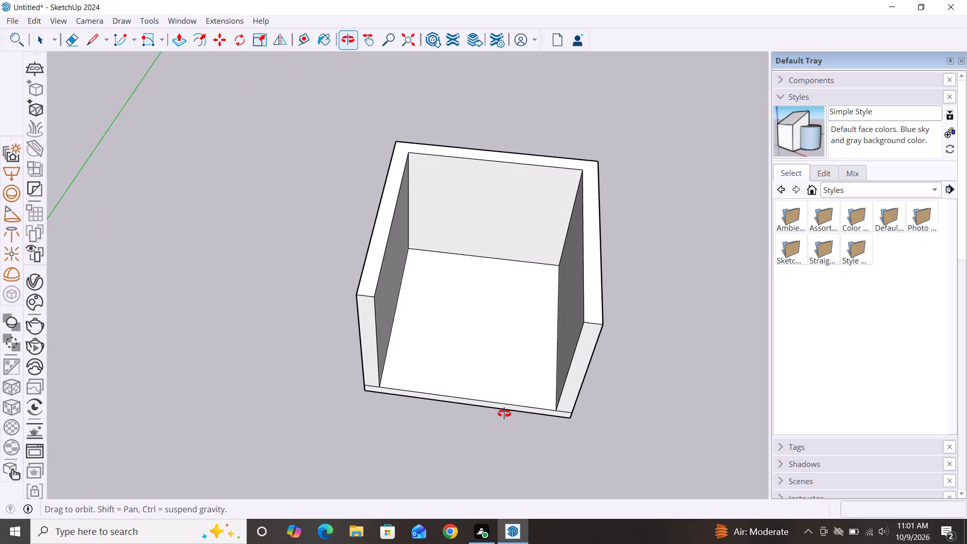
{"action": "middle_click_drag", "start_coordinate": [504, 414], "coordinate": [527, 413]}
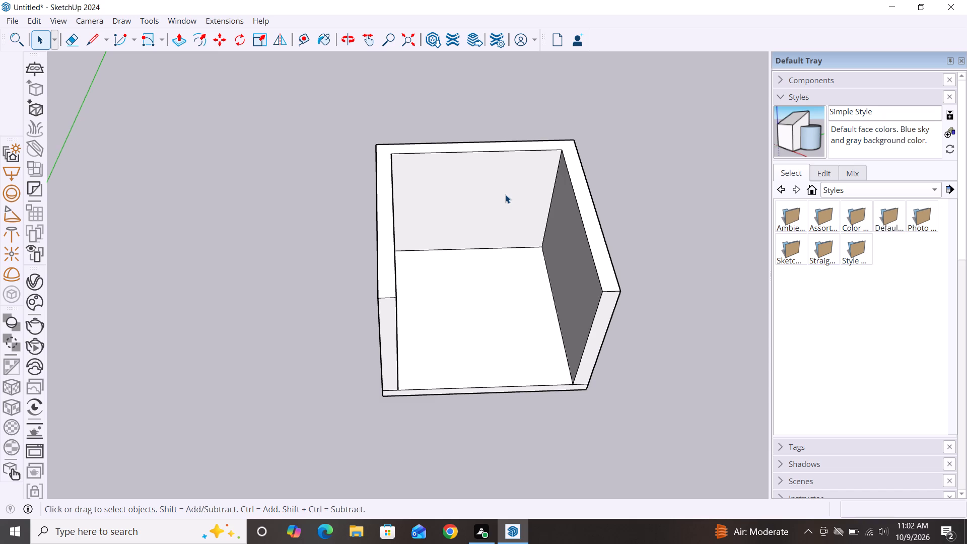
{"action": "scroll", "coordinate": [375, 183], "scroll_direction": "up", "scroll_amount": 4}
{"action": "scroll", "coordinate": [249, 198], "scroll_direction": "down", "scroll_amount": 3}
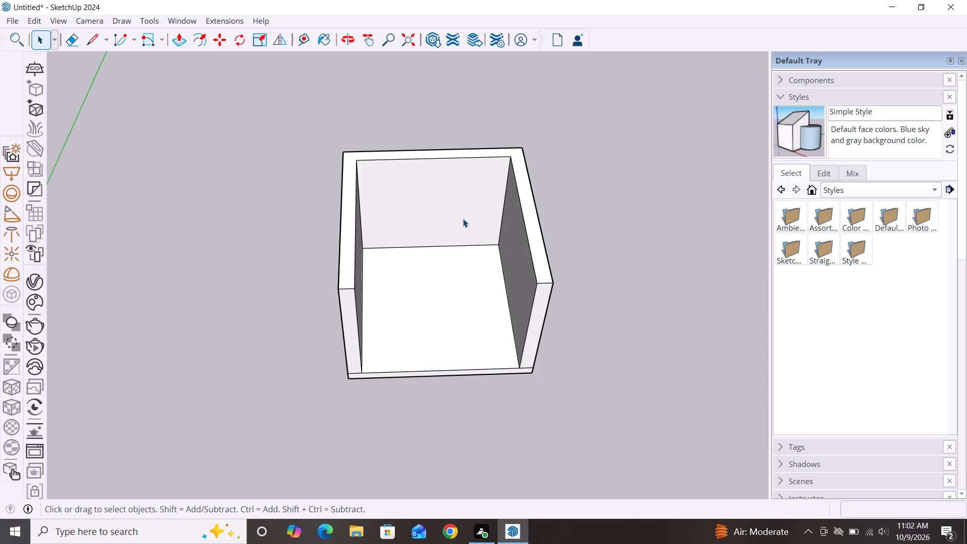
{"action": "scroll", "coordinate": [358, 159], "scroll_direction": "up", "scroll_amount": 4}
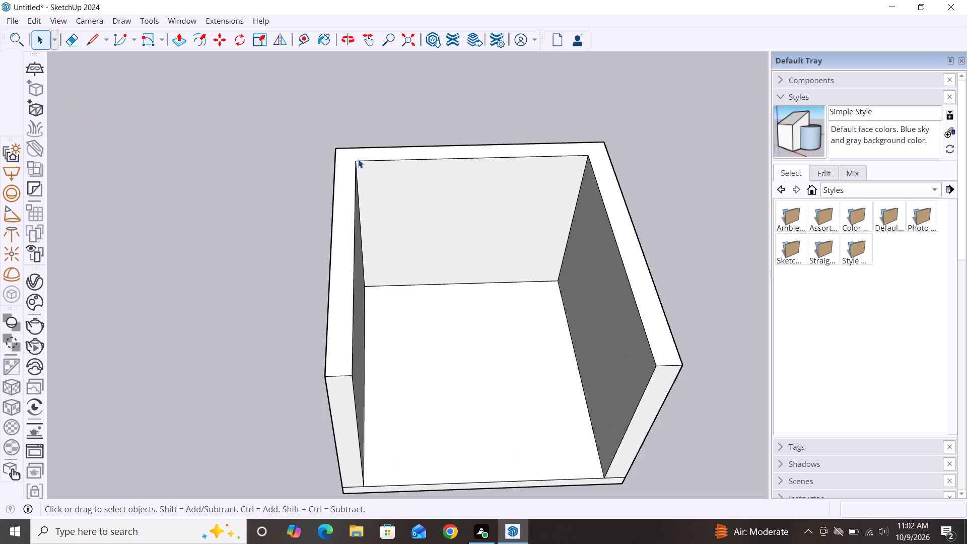
{"action": "key", "text": "r"}
{"action": "left_click", "coordinate": [336, 149]}
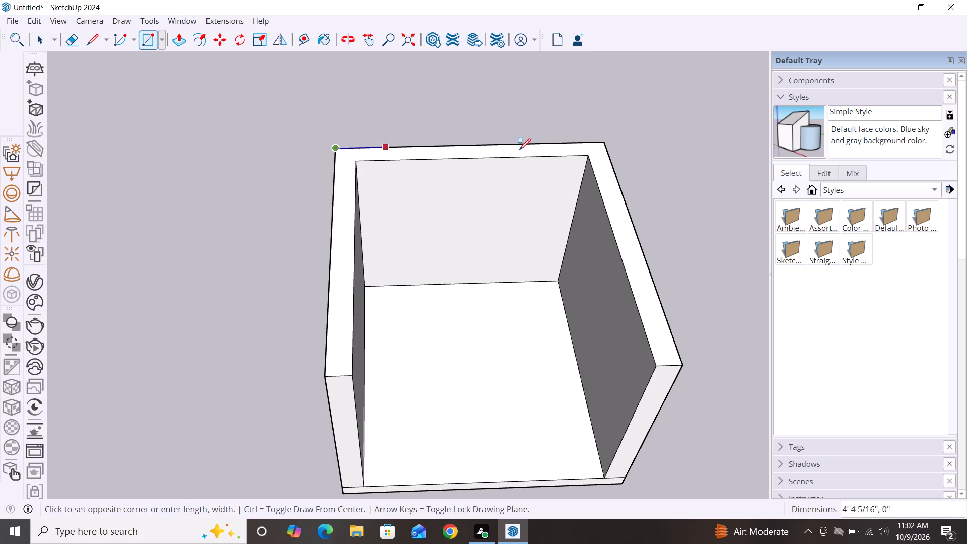
{"action": "left_click", "coordinate": [603, 146]}
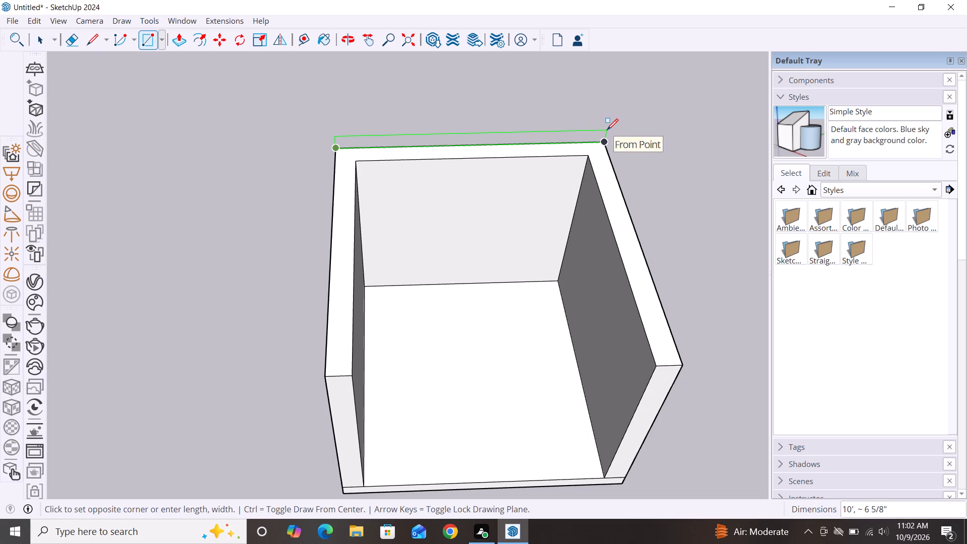
{"action": "left_click", "coordinate": [607, 130]}
{"action": "key", "text": "space"}
Push/Pull the strip above the back wall 10' forward to the walls' front faces, forming a roof slab.
{"action": "key", "text": "p"}
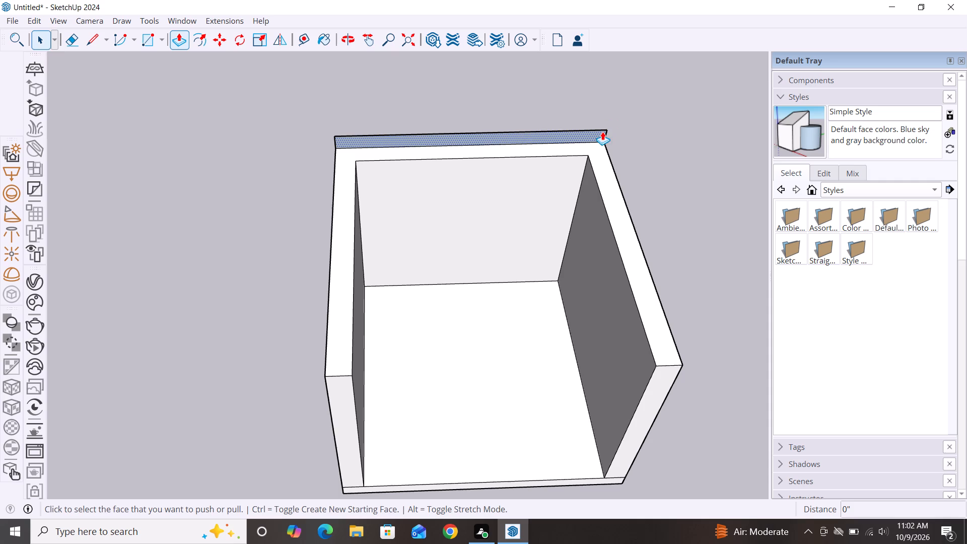
{"action": "left_click", "coordinate": [502, 140]}
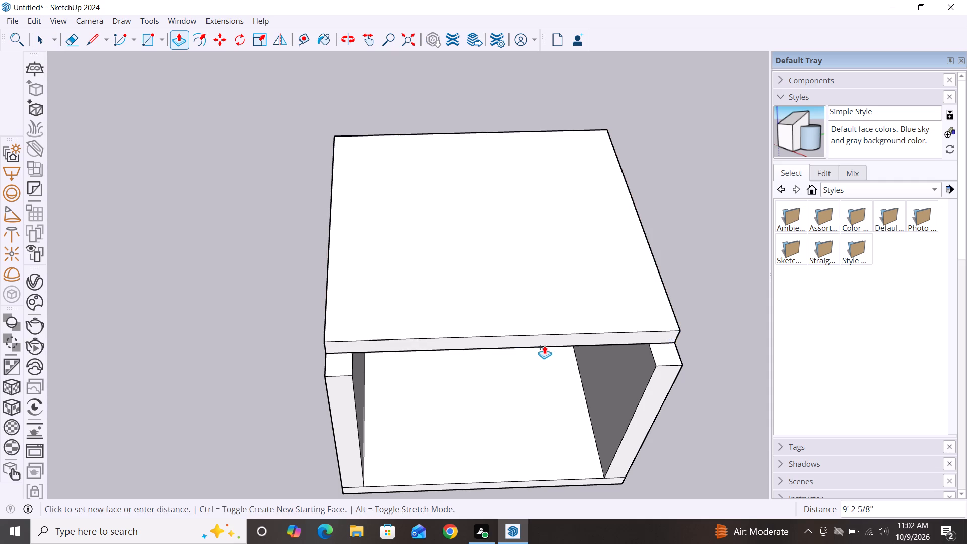
{"action": "scroll", "coordinate": [532, 300], "scroll_direction": "down", "scroll_amount": 3}
{"action": "scroll", "coordinate": [517, 224], "scroll_direction": "down", "scroll_amount": 3}
{"action": "middle_click_drag", "start_coordinate": [549, 341], "coordinate": [550, 342], "text": "alt"}
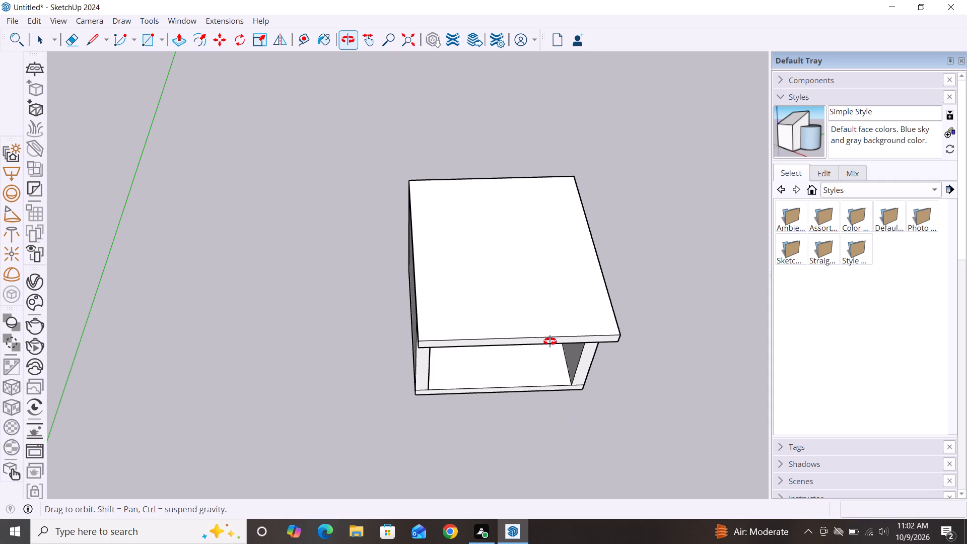
{"action": "middle_click_drag", "start_coordinate": [550, 342], "coordinate": [506, 137], "text": "alt"}
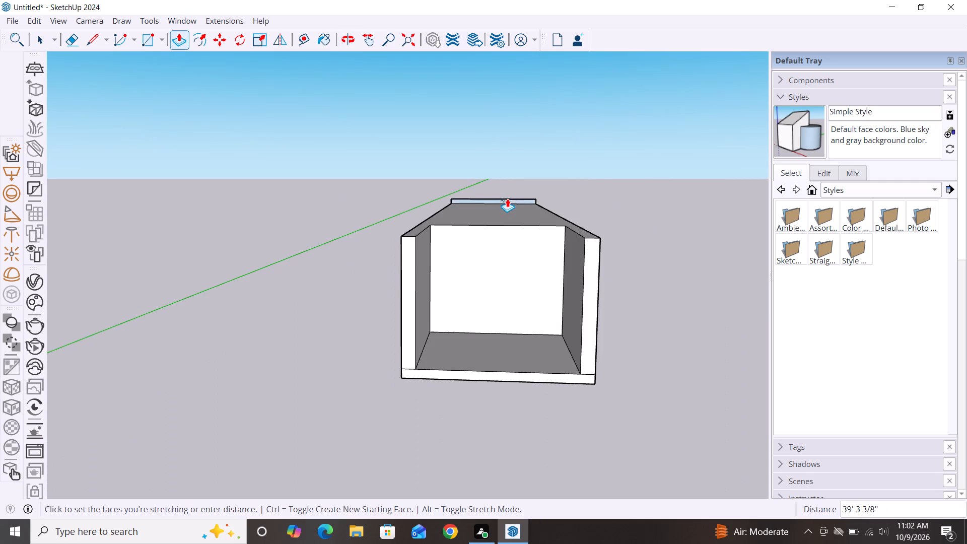
{"action": "scroll", "coordinate": [503, 189], "scroll_direction": "down", "scroll_amount": 2}
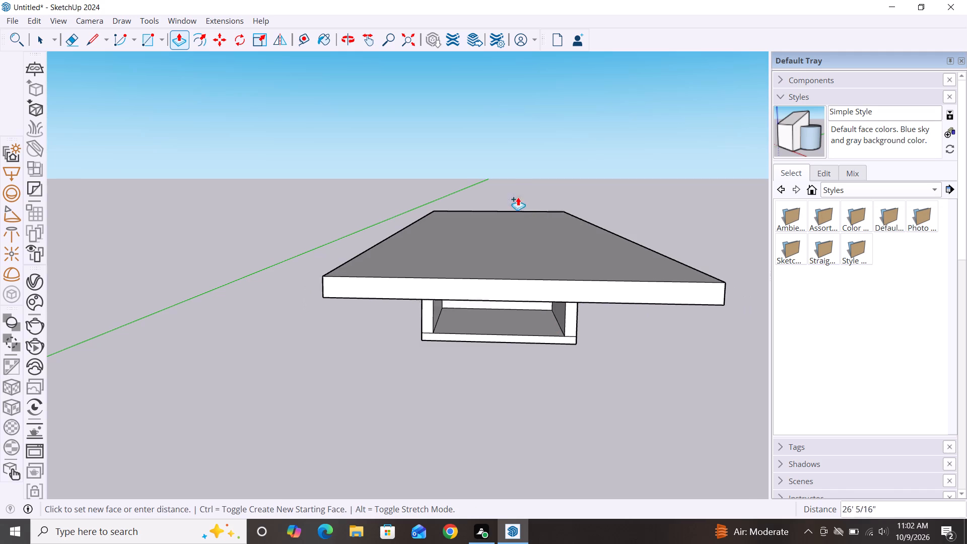
{"action": "scroll", "coordinate": [513, 178], "scroll_direction": "down", "scroll_amount": 1}
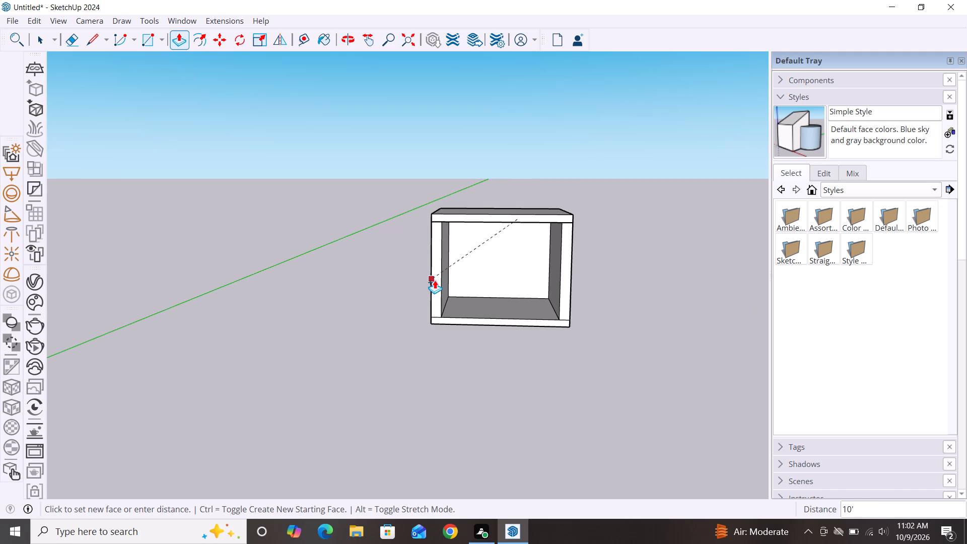
{"action": "left_click", "coordinate": [436, 280]}
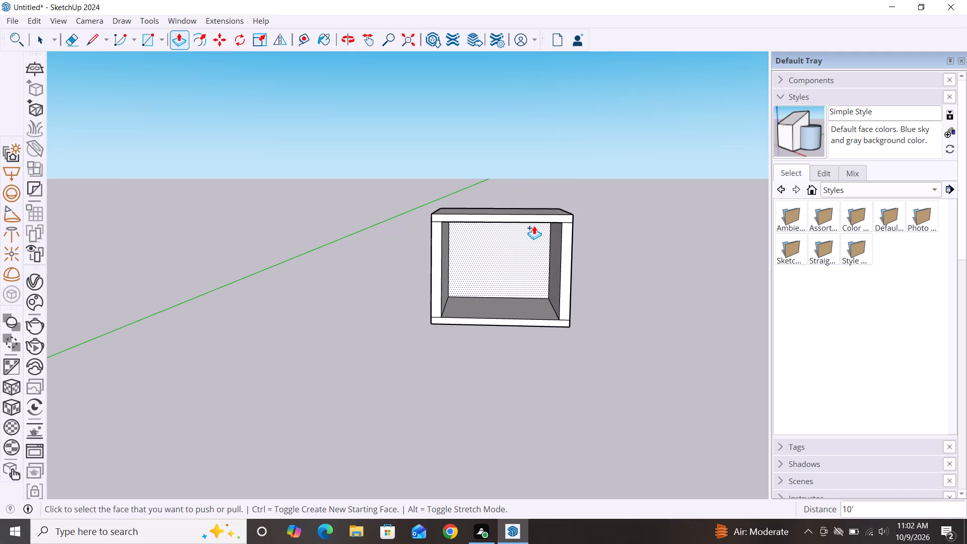
{"action": "scroll", "coordinate": [534, 225], "scroll_direction": "up", "scroll_amount": 9}
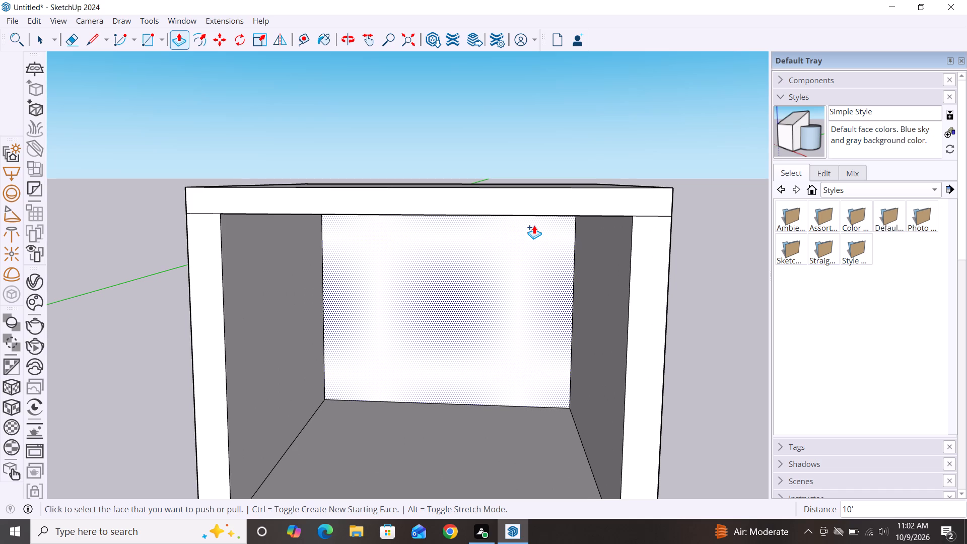
{"action": "key", "text": "Escape"}
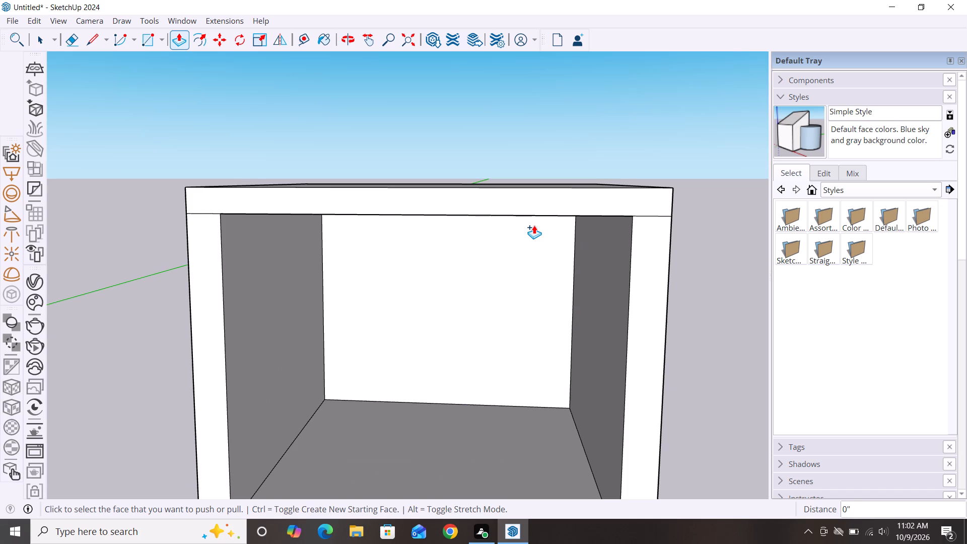
{"action": "key", "text": "space"}
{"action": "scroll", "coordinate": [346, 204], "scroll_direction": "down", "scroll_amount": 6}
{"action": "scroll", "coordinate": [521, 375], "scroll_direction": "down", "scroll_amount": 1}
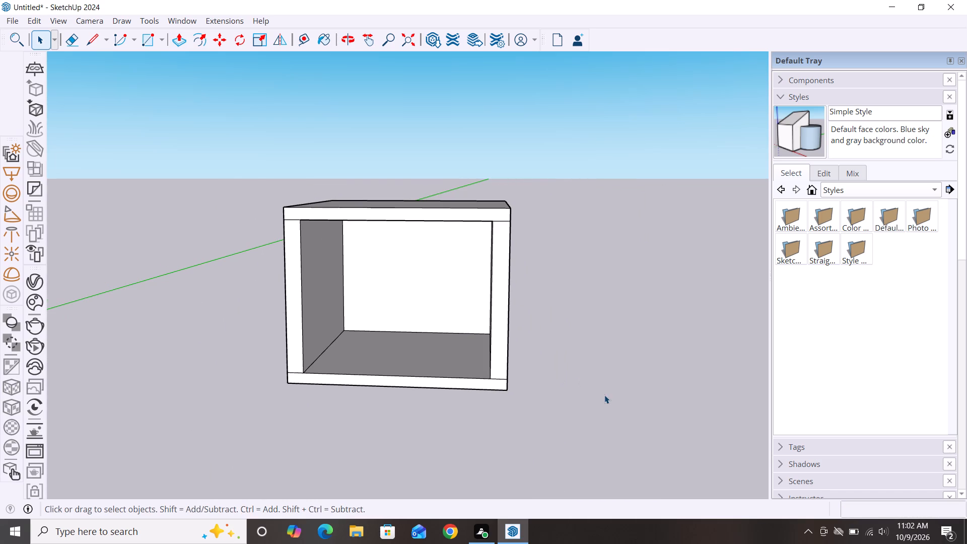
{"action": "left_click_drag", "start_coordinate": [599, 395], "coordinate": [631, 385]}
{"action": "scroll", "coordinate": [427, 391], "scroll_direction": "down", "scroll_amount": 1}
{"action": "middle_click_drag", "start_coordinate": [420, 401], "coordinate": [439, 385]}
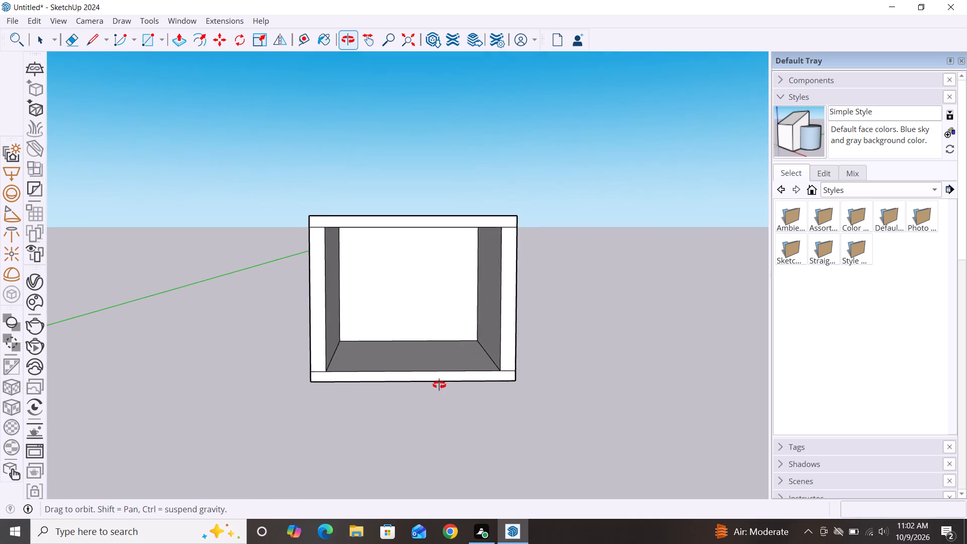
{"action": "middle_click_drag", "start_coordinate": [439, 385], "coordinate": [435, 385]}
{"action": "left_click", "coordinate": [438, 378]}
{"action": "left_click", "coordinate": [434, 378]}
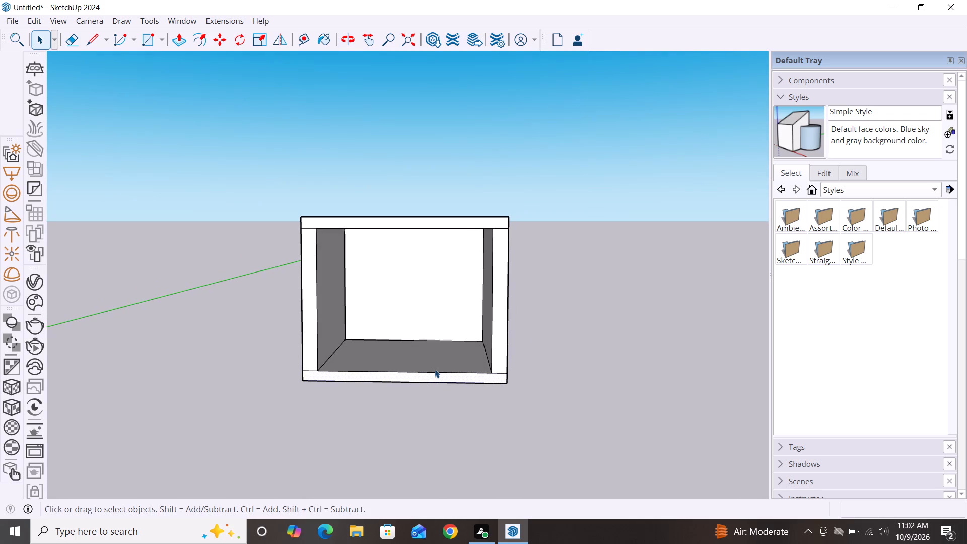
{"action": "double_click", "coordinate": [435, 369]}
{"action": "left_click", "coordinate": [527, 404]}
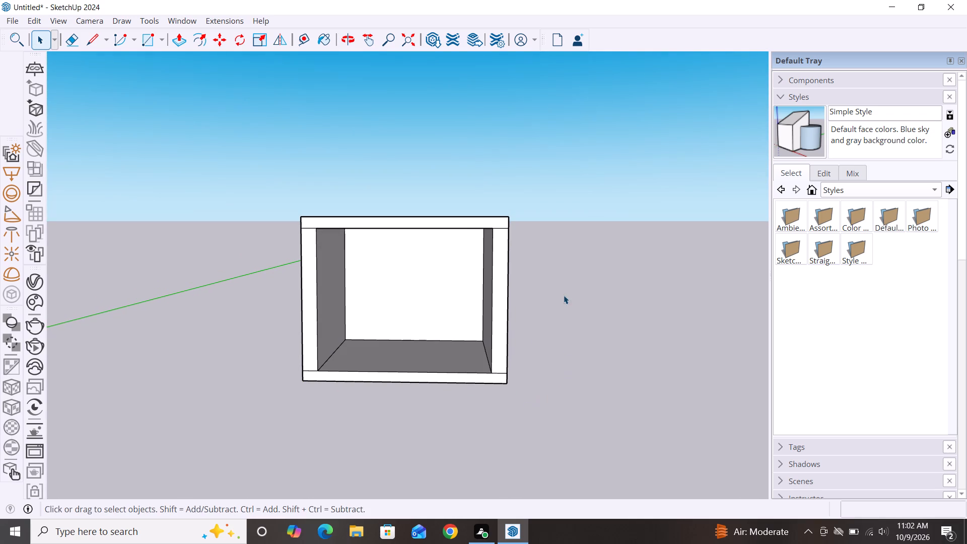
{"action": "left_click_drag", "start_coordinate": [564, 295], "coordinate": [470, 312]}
Select the entire open-fronted box, including its floor and roof slabs, and make it a group.
{"action": "left_click_drag", "start_coordinate": [470, 312], "coordinate": [571, 386]}
{"action": "left_click_drag", "start_coordinate": [547, 226], "coordinate": [262, 295]}
{"action": "left_click_drag", "start_coordinate": [262, 295], "coordinate": [243, 410]}
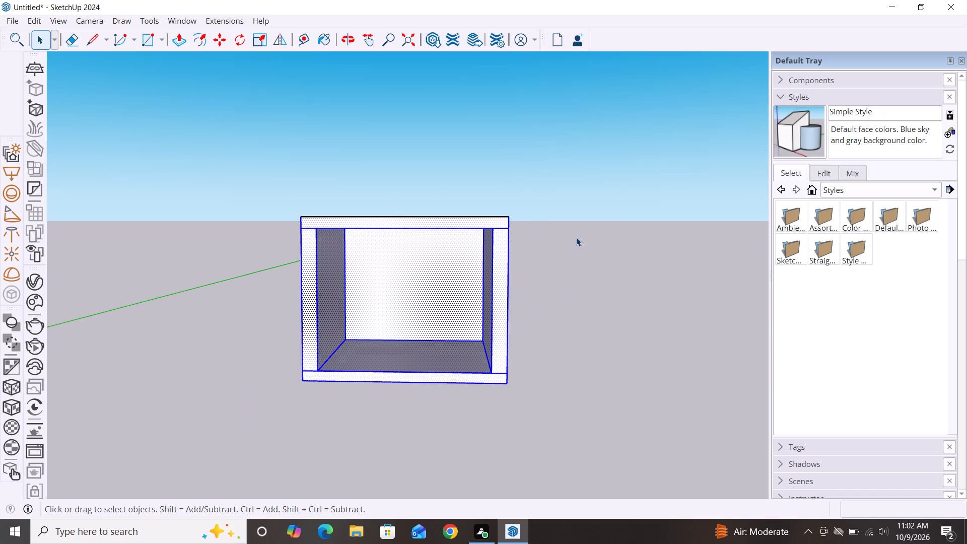
{"action": "left_click_drag", "start_coordinate": [560, 194], "coordinate": [238, 281]}
{"action": "left_click", "coordinate": [238, 281]}
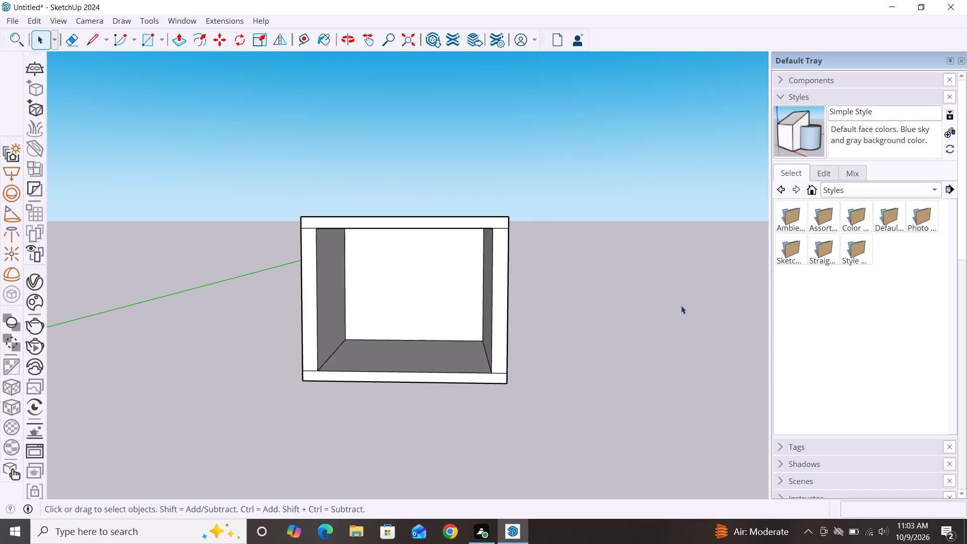
{"action": "left_click_drag", "start_coordinate": [602, 191], "coordinate": [273, 430]}
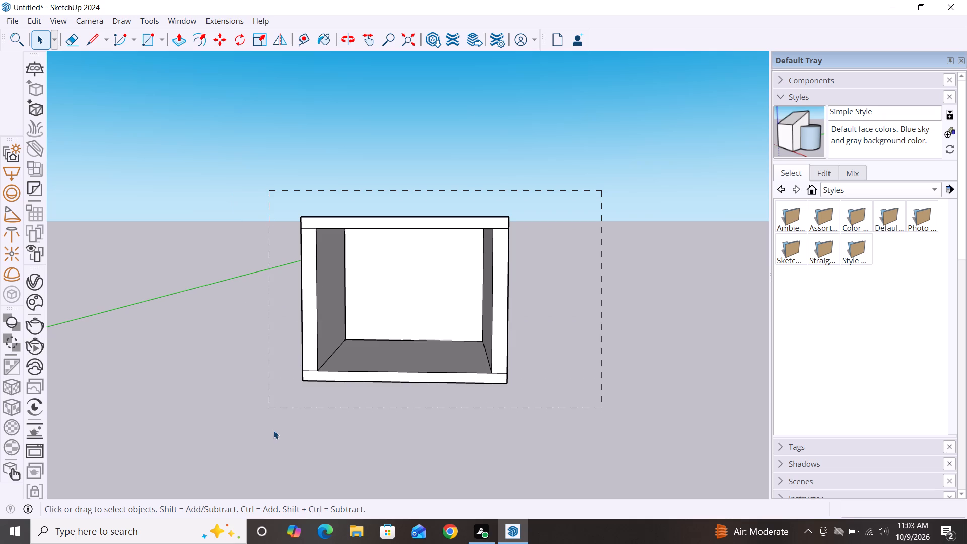
{"action": "left_click_drag", "start_coordinate": [273, 430], "coordinate": [273, 431]}
{"action": "right_click", "coordinate": [348, 326]}
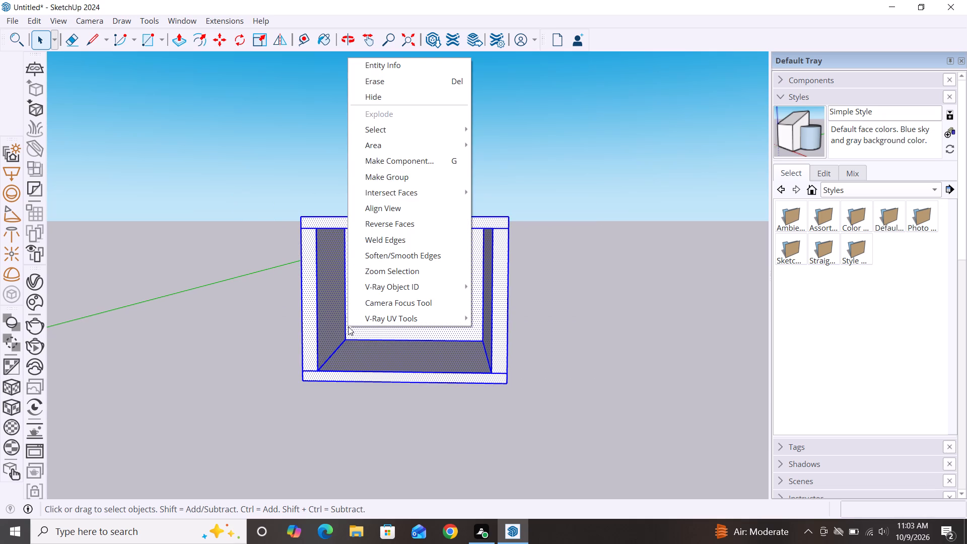
{"action": "left_click", "coordinate": [412, 180]}
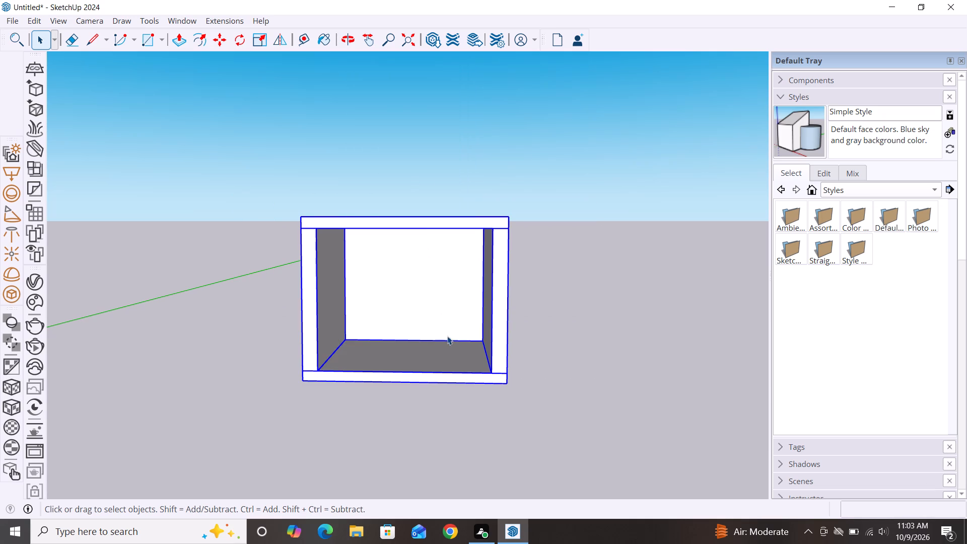
Copy the box group sideways, placing the copy about 13' 8" to the right of the original.
{"action": "key", "text": "m"}
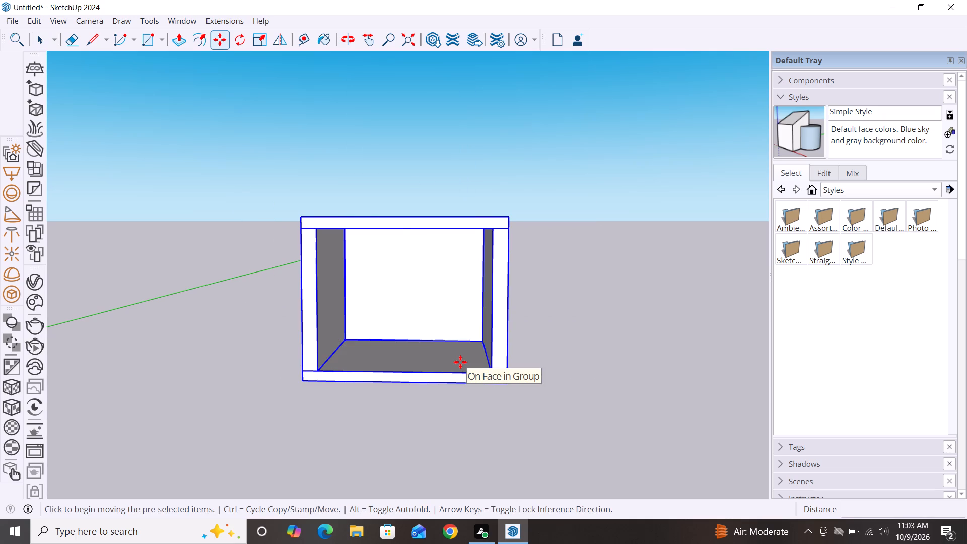
{"action": "left_click", "coordinate": [506, 385]}
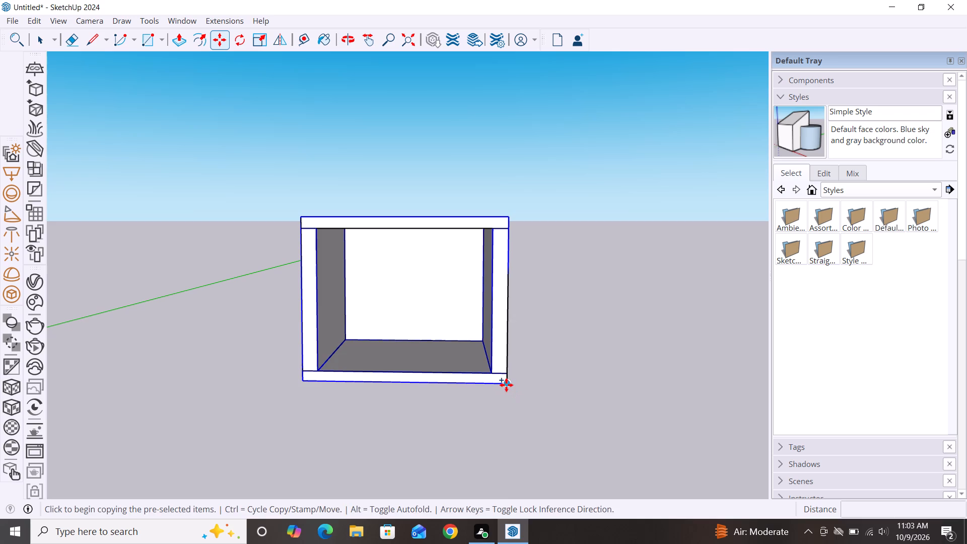
{"action": "scroll", "coordinate": [246, 401], "scroll_direction": "down", "scroll_amount": 3}
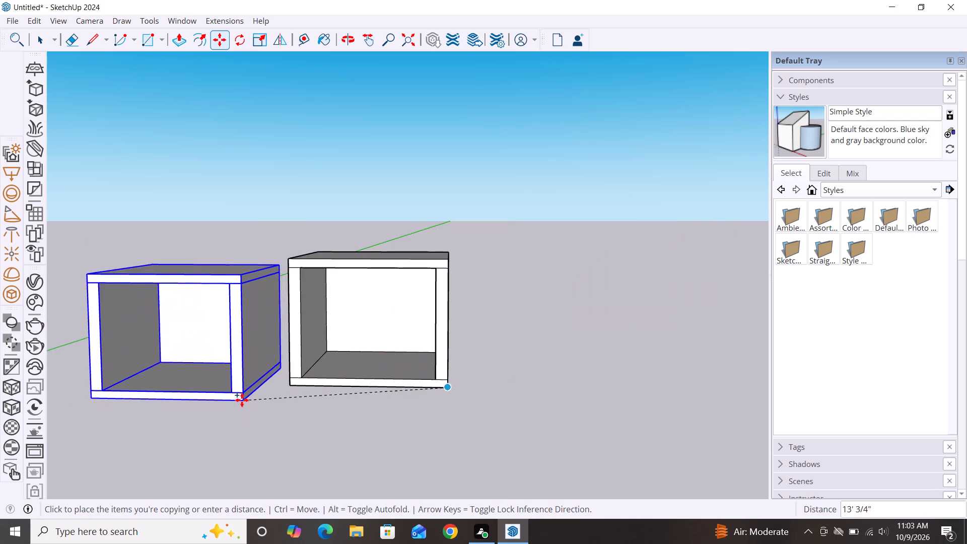
{"action": "scroll", "coordinate": [242, 400], "scroll_direction": "down", "scroll_amount": 2}
{"action": "left_click", "coordinate": [600, 382]}
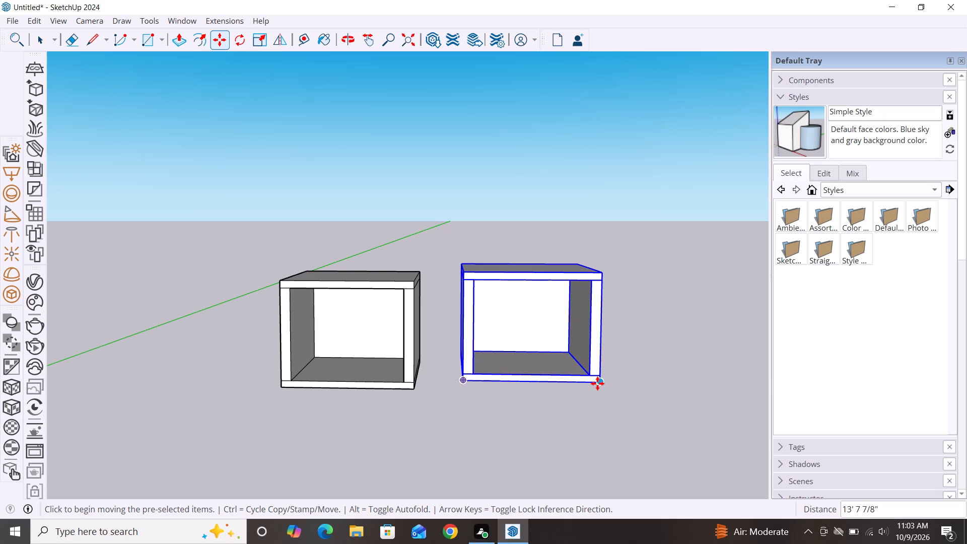
{"action": "key", "text": "space"}
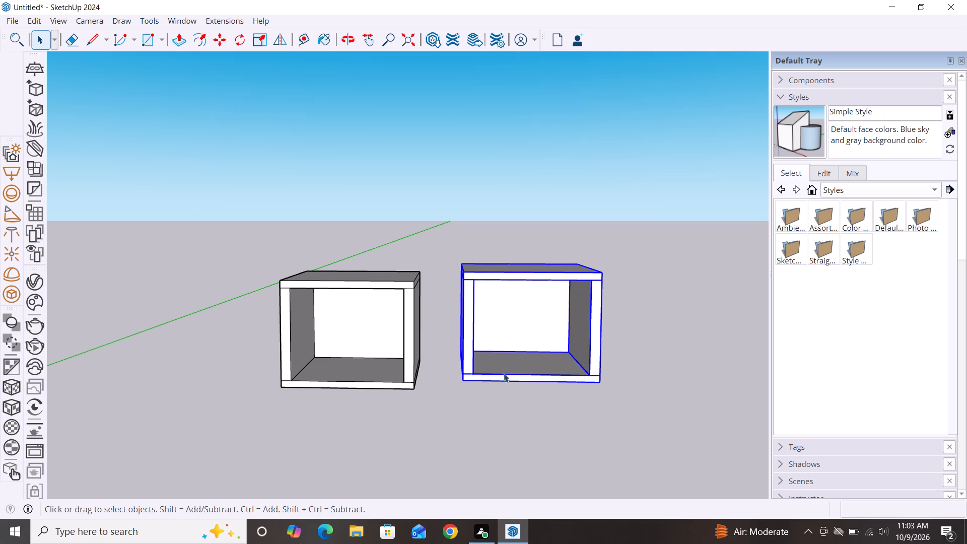
Move the copied box by its lower front-left corner onto the original box's upper front-left corner, stacking it as an upper storey.
{"action": "scroll", "coordinate": [473, 395], "scroll_direction": "up", "scroll_amount": 4}
{"action": "key", "text": "m"}
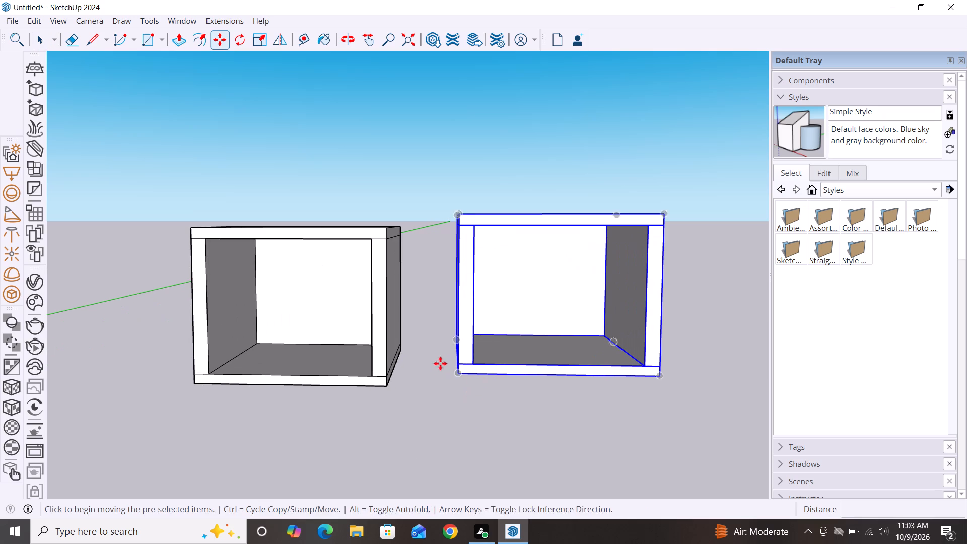
{"action": "left_click", "coordinate": [459, 376]}
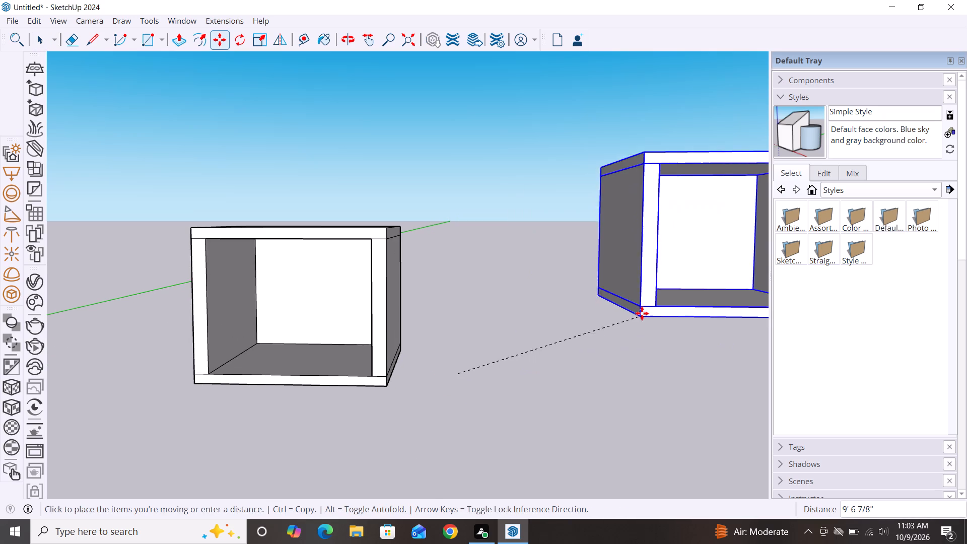
{"action": "scroll", "coordinate": [642, 313], "scroll_direction": "down", "scroll_amount": 7}
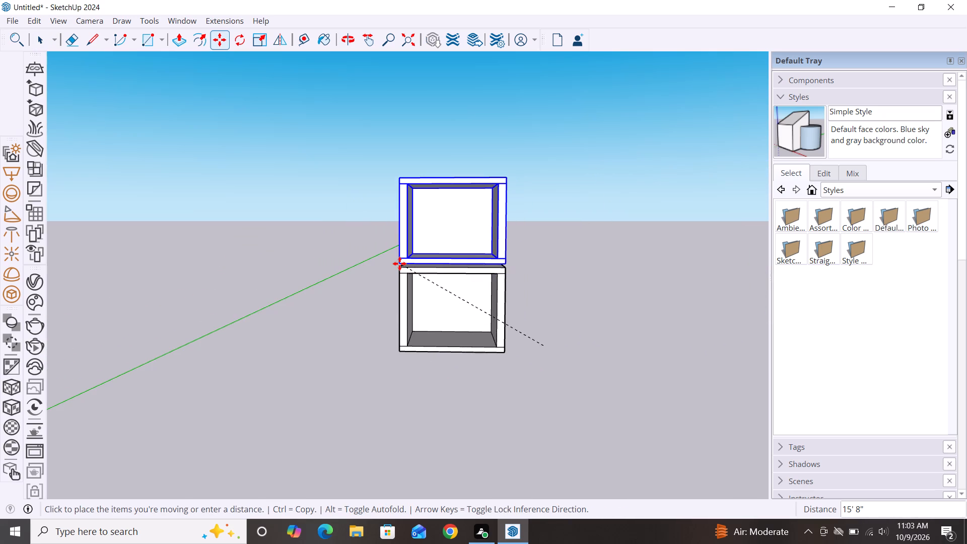
{"action": "scroll", "coordinate": [399, 263], "scroll_direction": "up", "scroll_amount": 7}
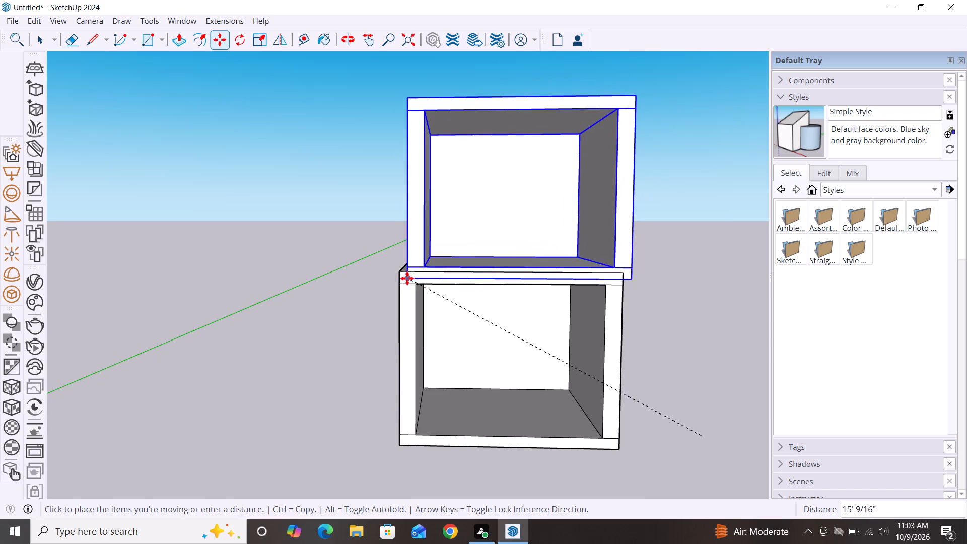
{"action": "scroll", "coordinate": [397, 271], "scroll_direction": "up", "scroll_amount": 2}
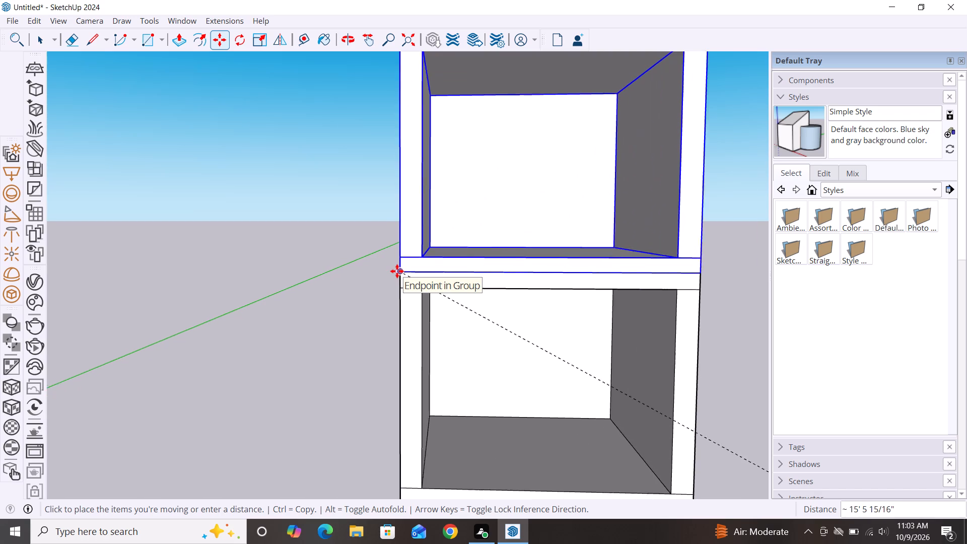
{"action": "scroll", "coordinate": [397, 271], "scroll_direction": "up", "scroll_amount": 1}
{"action": "left_click", "coordinate": [403, 270]}
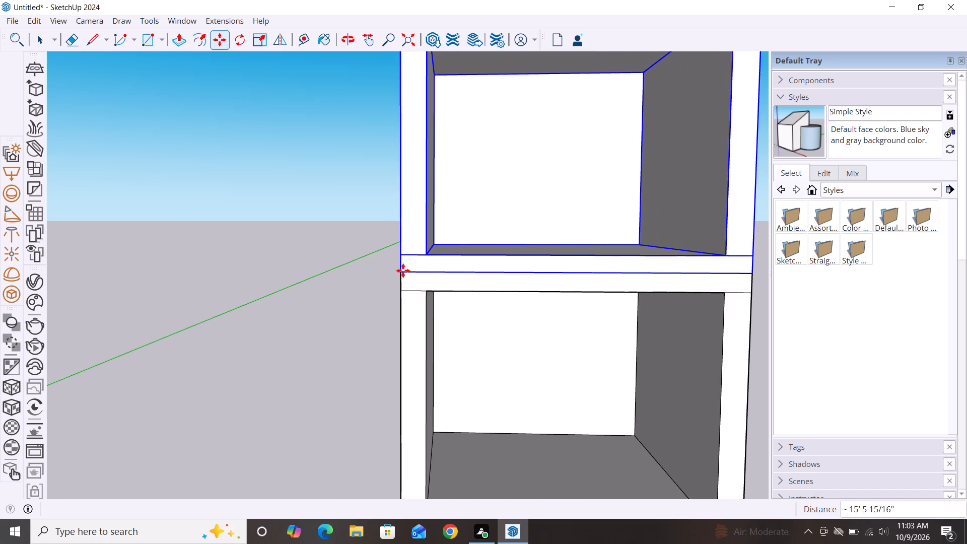
{"action": "key", "text": "space"}
{"action": "scroll", "coordinate": [363, 272], "scroll_direction": "down", "scroll_amount": 6}
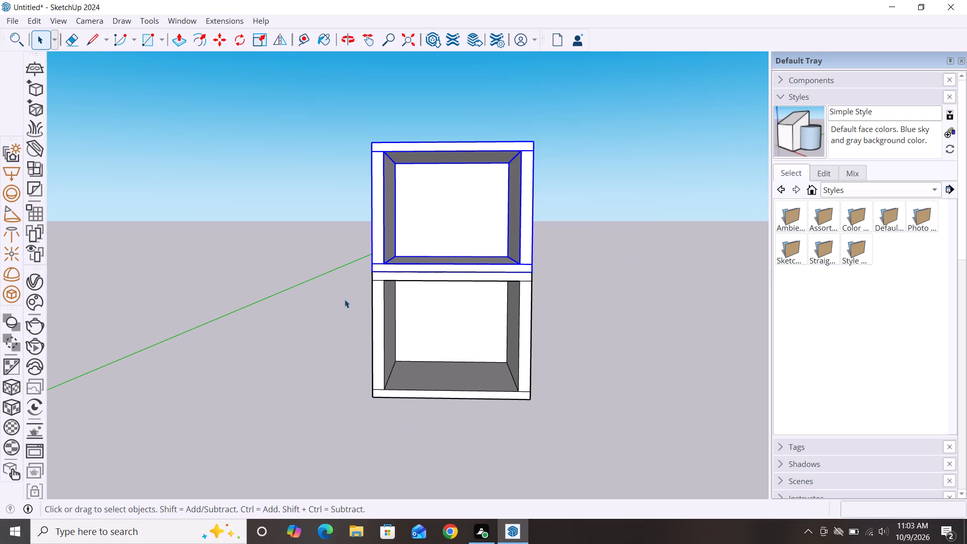
{"action": "left_click", "coordinate": [603, 317]}
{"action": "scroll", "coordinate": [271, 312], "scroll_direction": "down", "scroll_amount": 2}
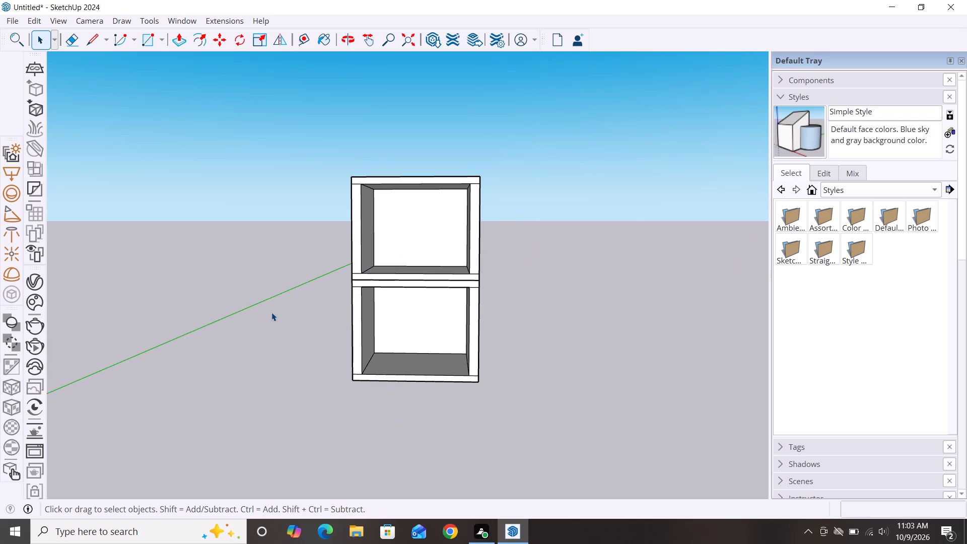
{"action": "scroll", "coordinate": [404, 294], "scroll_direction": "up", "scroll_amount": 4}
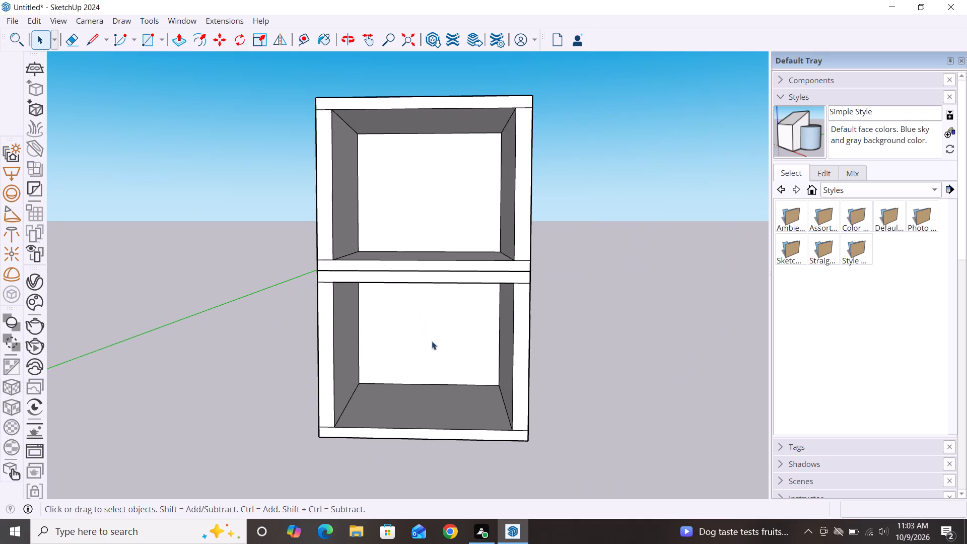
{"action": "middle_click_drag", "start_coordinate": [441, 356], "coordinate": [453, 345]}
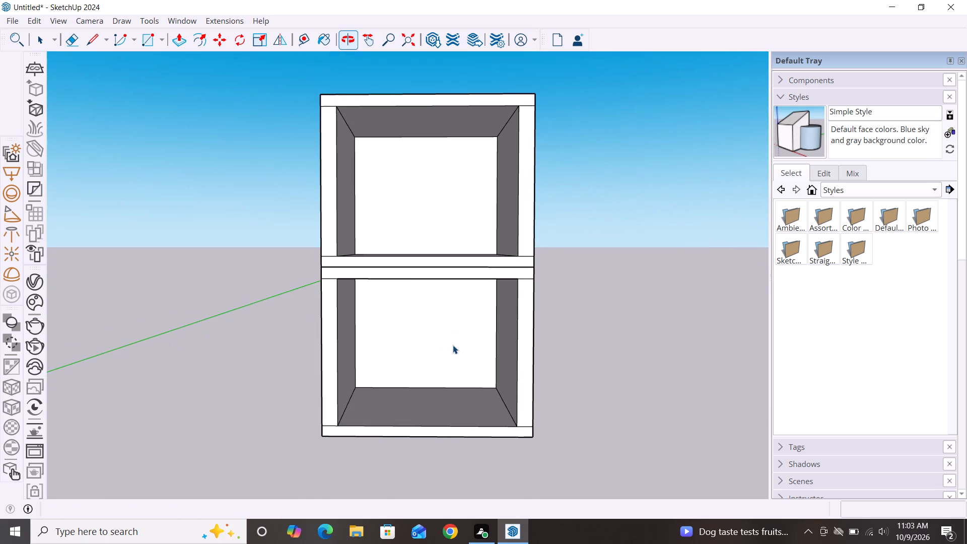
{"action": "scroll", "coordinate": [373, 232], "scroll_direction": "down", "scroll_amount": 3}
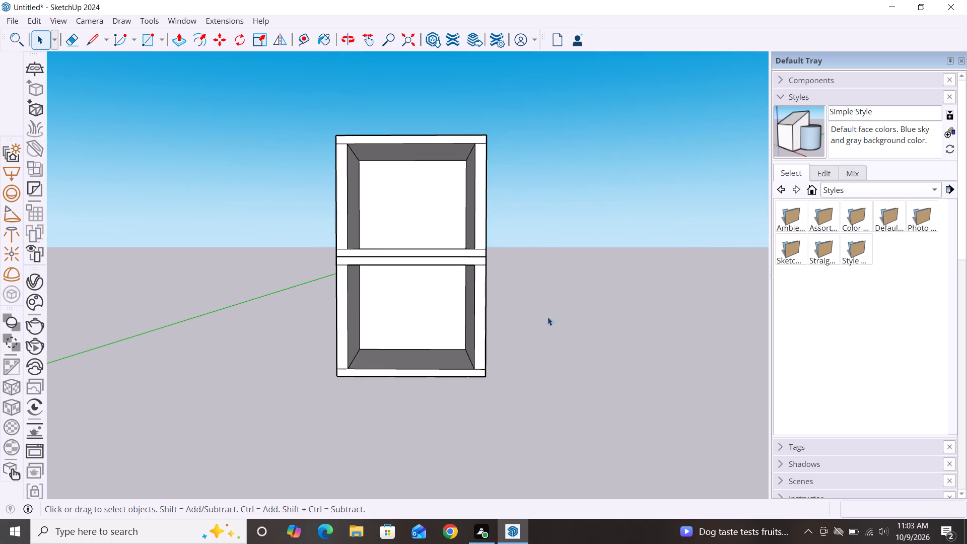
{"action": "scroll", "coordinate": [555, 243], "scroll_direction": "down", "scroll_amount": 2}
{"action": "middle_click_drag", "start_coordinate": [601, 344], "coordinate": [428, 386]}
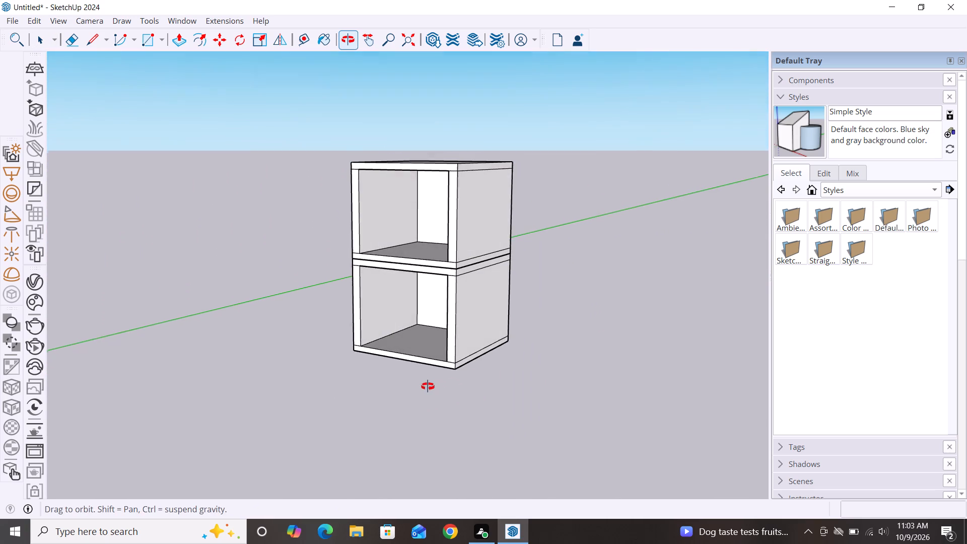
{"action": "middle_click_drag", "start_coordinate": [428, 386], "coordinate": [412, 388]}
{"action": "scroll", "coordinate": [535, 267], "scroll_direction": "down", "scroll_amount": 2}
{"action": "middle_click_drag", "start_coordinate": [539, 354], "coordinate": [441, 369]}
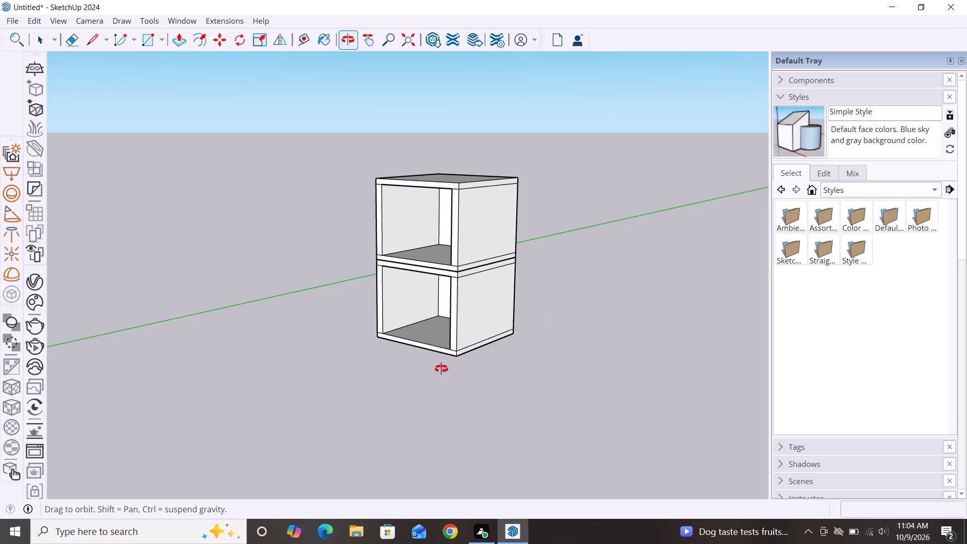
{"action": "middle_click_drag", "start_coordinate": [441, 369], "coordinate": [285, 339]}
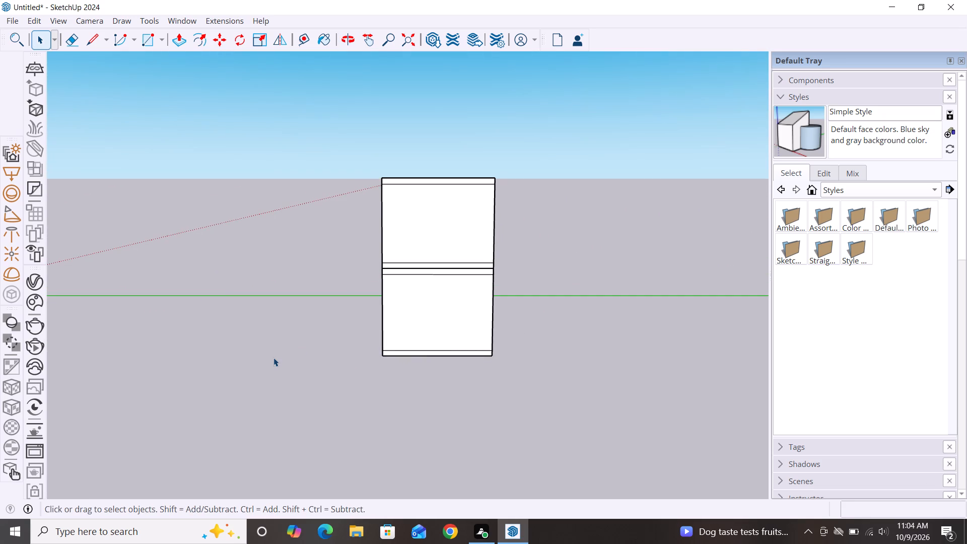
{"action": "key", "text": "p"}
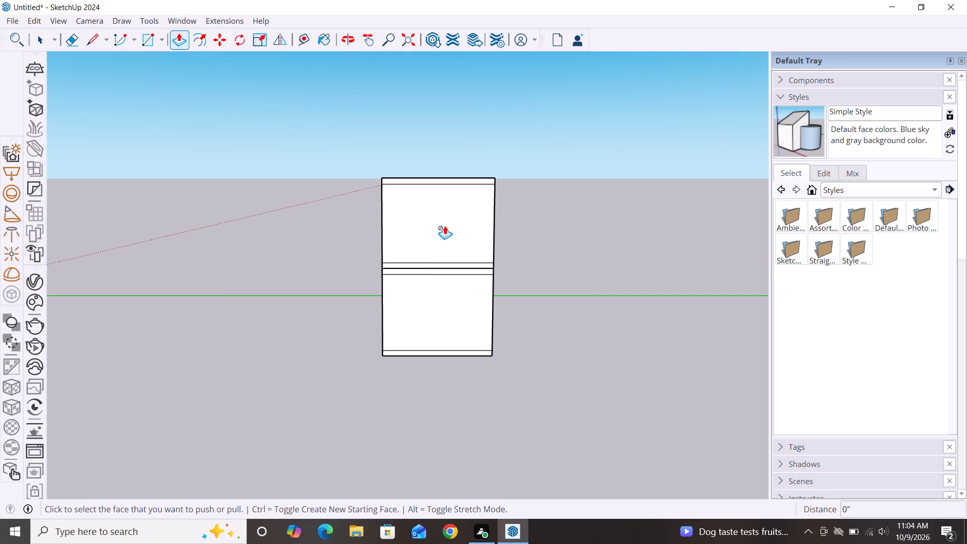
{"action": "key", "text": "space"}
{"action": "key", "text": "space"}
Explode the lower and upper box groups into loose geometry.
{"action": "middle_click_drag", "start_coordinate": [304, 408], "coordinate": [624, 429]}
{"action": "middle_click_drag", "start_coordinate": [353, 421], "coordinate": [552, 415]}
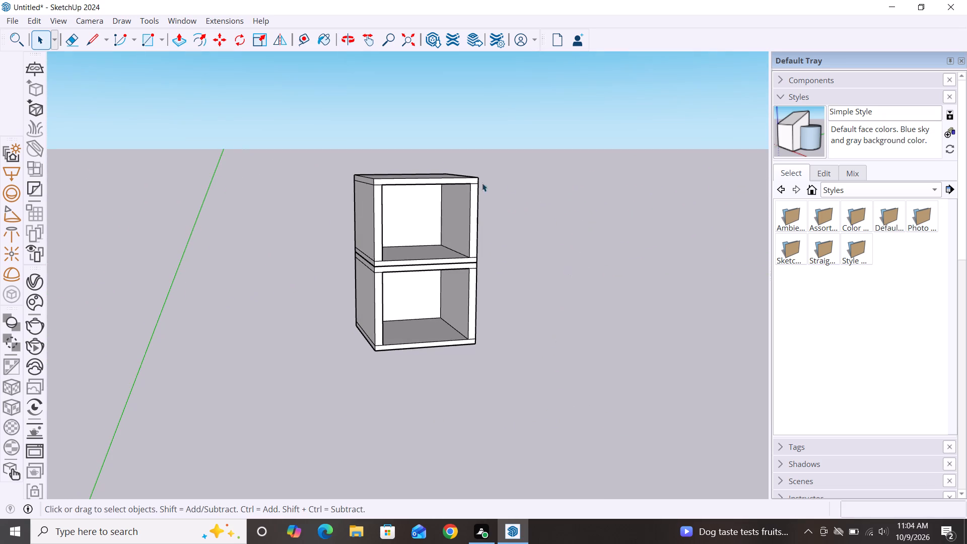
{"action": "left_click", "coordinate": [434, 310]}
{"action": "right_click", "coordinate": [439, 309]}
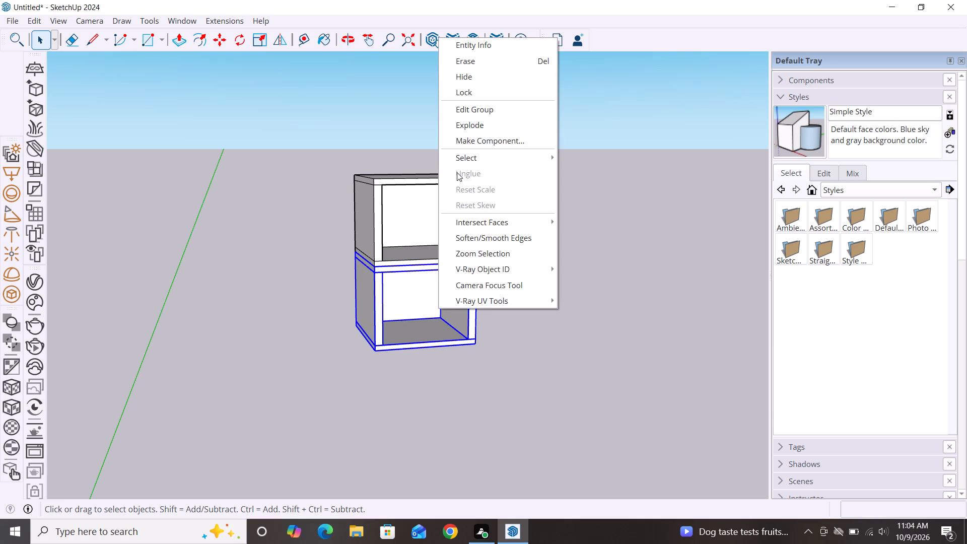
{"action": "left_click", "coordinate": [483, 126]}
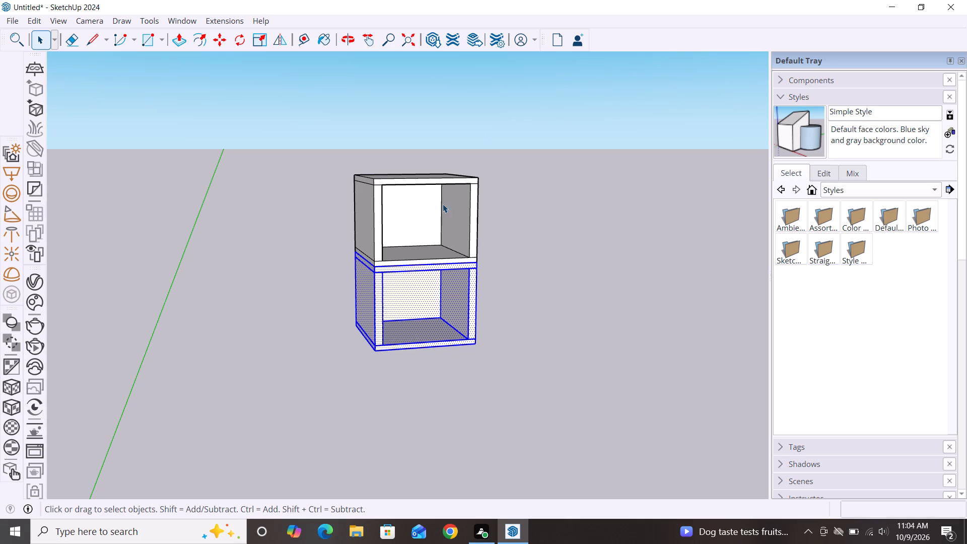
{"action": "left_click", "coordinate": [500, 251]}
{"action": "left_click", "coordinate": [423, 234]}
{"action": "right_click", "coordinate": [423, 234]}
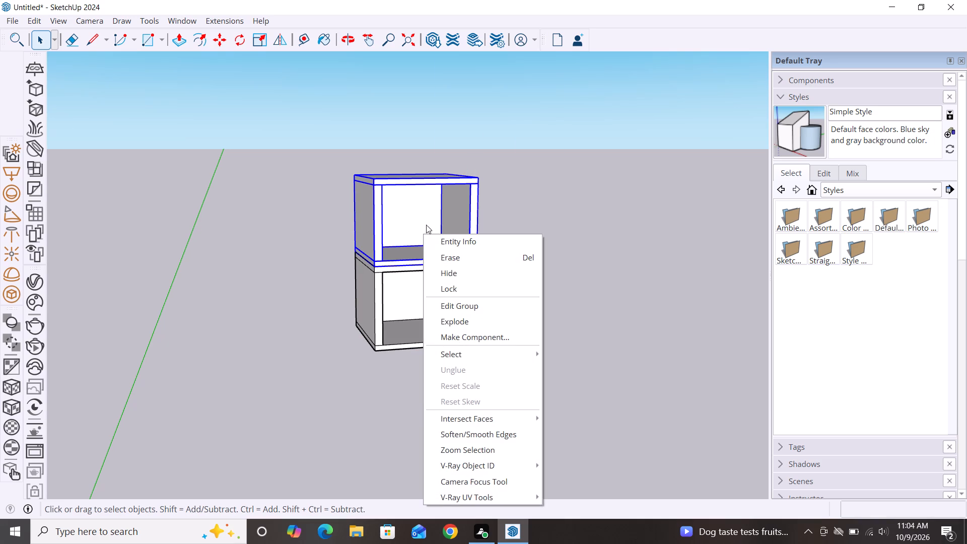
{"action": "left_click", "coordinate": [464, 321]}
{"action": "key", "text": "space"}
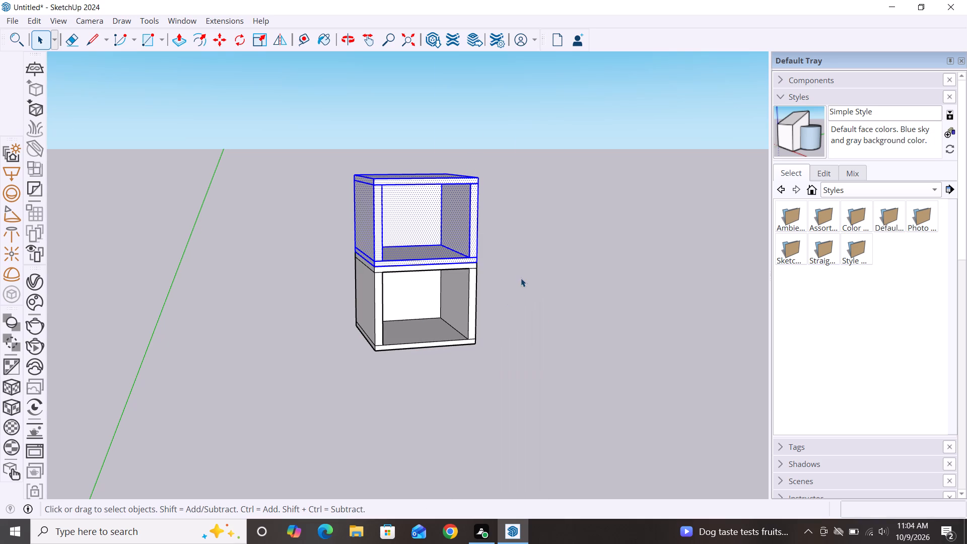
{"action": "left_click_drag", "start_coordinate": [522, 277], "coordinate": [531, 274]}
Push/Pull the outer right side faces of the upper and lower boxes outward by 4' 9 5/16".
{"action": "scroll", "coordinate": [531, 274], "scroll_direction": "down", "scroll_amount": 4}
{"action": "middle_click_drag", "start_coordinate": [571, 370], "coordinate": [500, 401]}
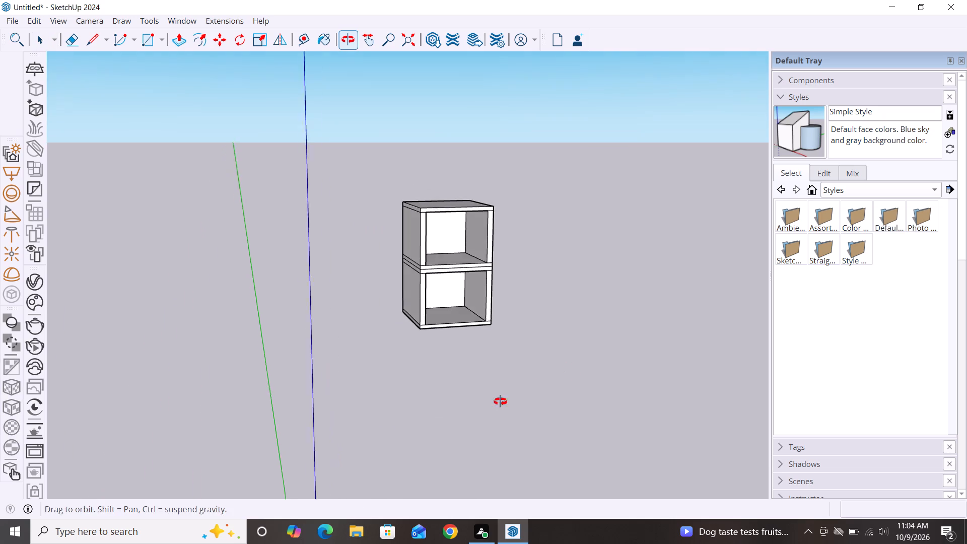
{"action": "middle_click_drag", "start_coordinate": [500, 401], "coordinate": [315, 448]}
{"action": "scroll", "coordinate": [456, 285], "scroll_direction": "up", "scroll_amount": 4}
{"action": "middle_click_drag", "start_coordinate": [485, 336], "coordinate": [478, 301]}
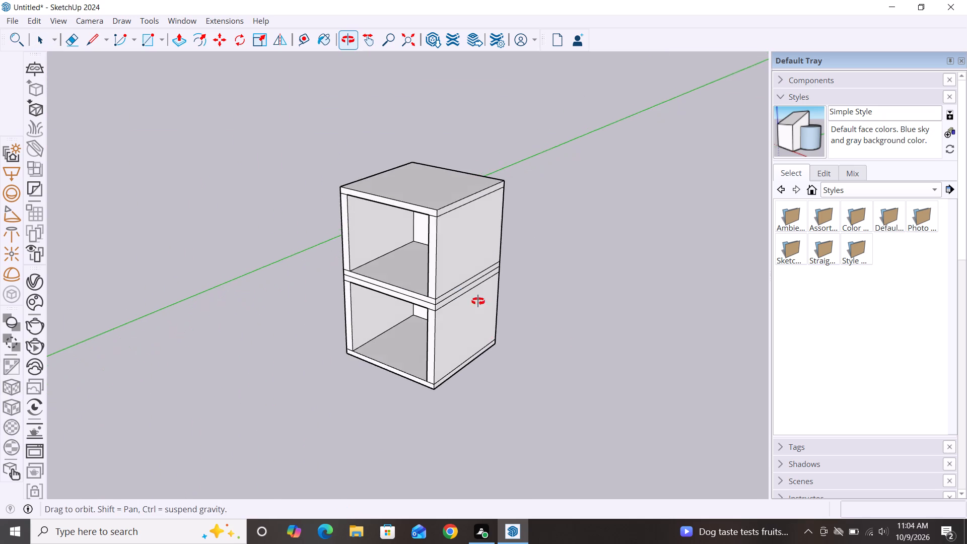
{"action": "middle_click_drag", "start_coordinate": [478, 301], "coordinate": [464, 279]}
{"action": "scroll", "coordinate": [455, 299], "scroll_direction": "up", "scroll_amount": 5}
{"action": "key", "text": "p"}
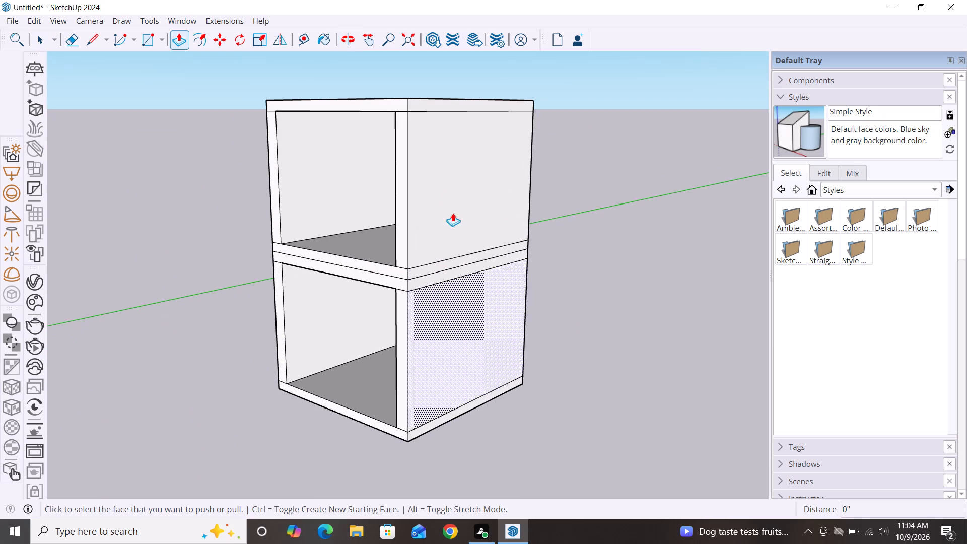
{"action": "left_click", "coordinate": [451, 209]}
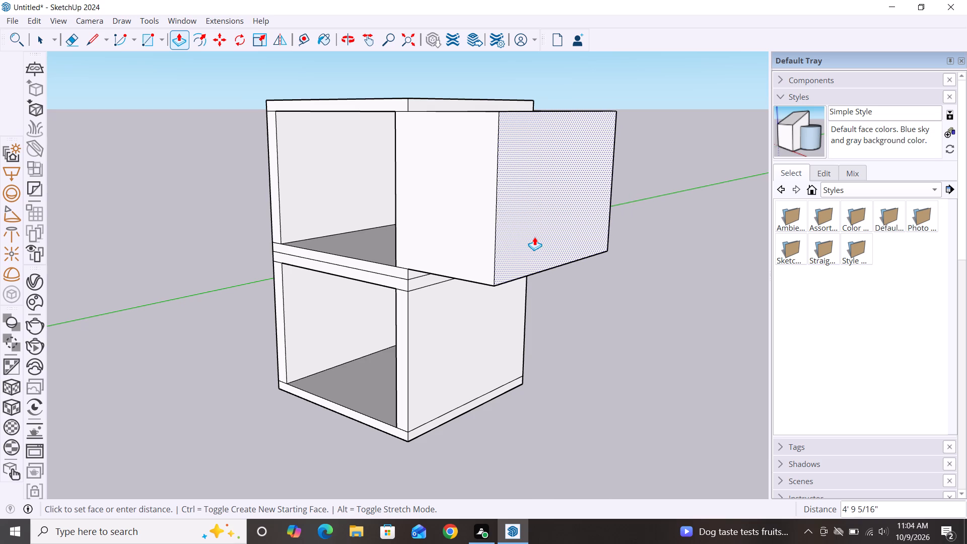
{"action": "left_click", "coordinate": [534, 237]}
{"action": "left_click", "coordinate": [436, 342]}
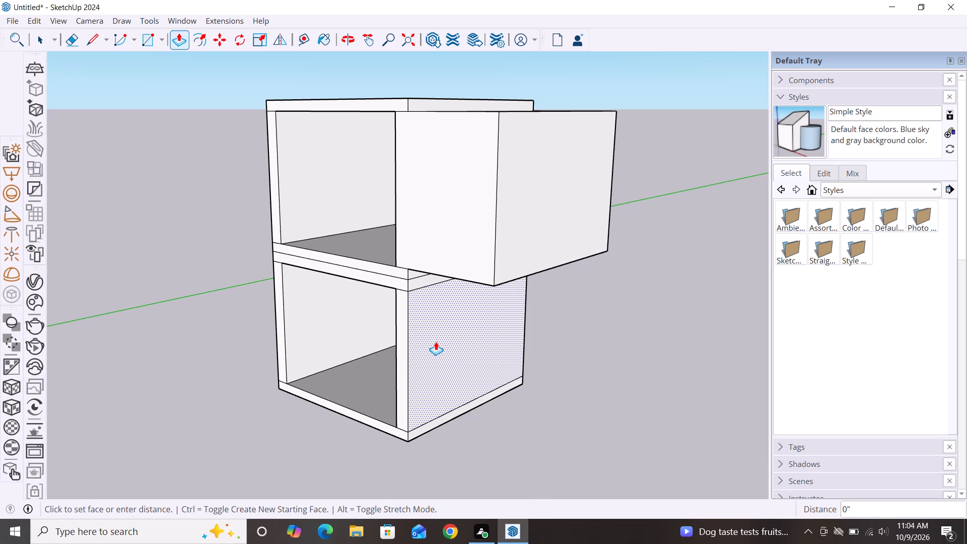
{"action": "left_click", "coordinate": [556, 237]}
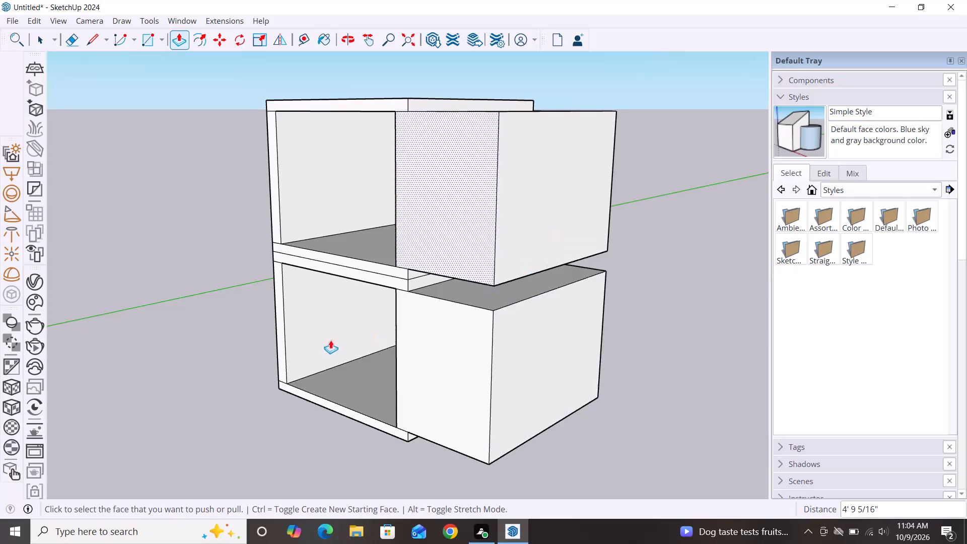
Push the upper box's inner right wall face outward by 9" to widen the opening.
{"action": "scroll", "coordinate": [259, 320], "scroll_direction": "down", "scroll_amount": 4}
{"action": "middle_click_drag", "start_coordinate": [346, 400], "coordinate": [461, 394]}
{"action": "scroll", "coordinate": [448, 288], "scroll_direction": "up", "scroll_amount": 7}
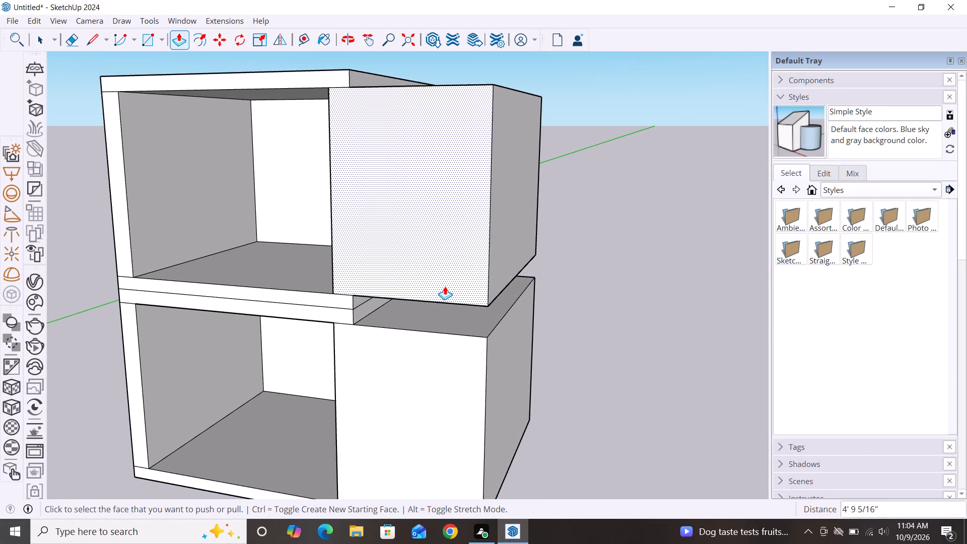
{"action": "scroll", "coordinate": [360, 329], "scroll_direction": "down", "scroll_amount": 2}
{"action": "middle_click_drag", "start_coordinate": [356, 334], "coordinate": [536, 337]}
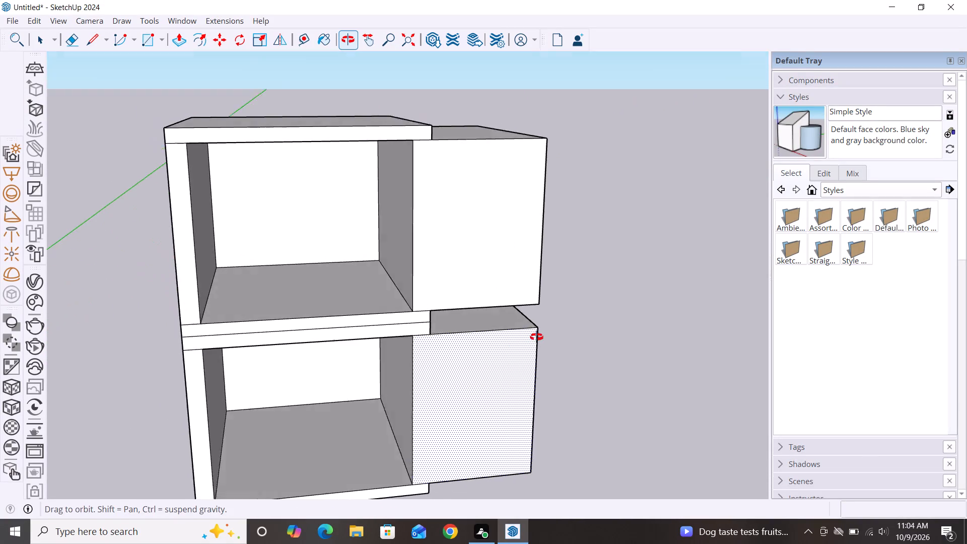
{"action": "middle_click_drag", "start_coordinate": [536, 337], "coordinate": [537, 336]}
{"action": "left_click", "coordinate": [411, 246]}
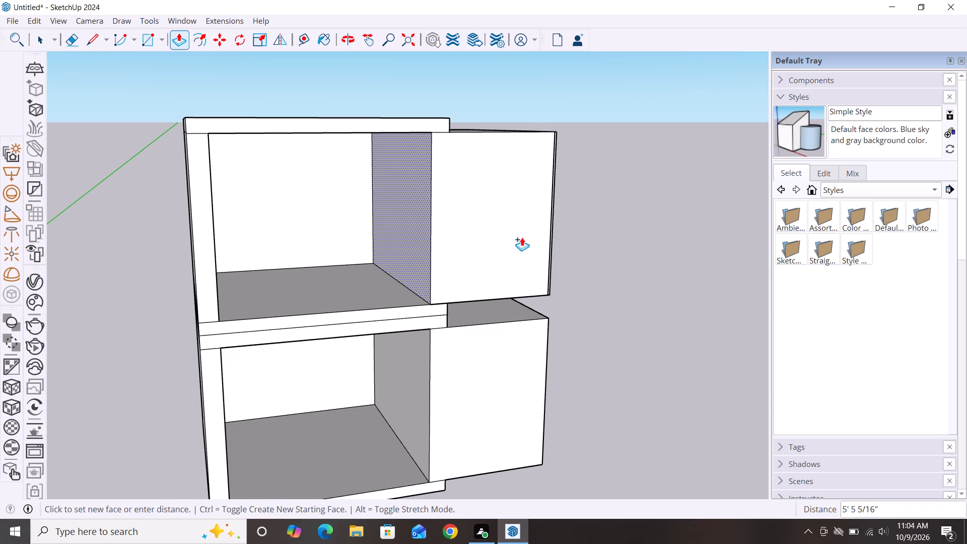
{"action": "key", "text": "ctrl+z"}
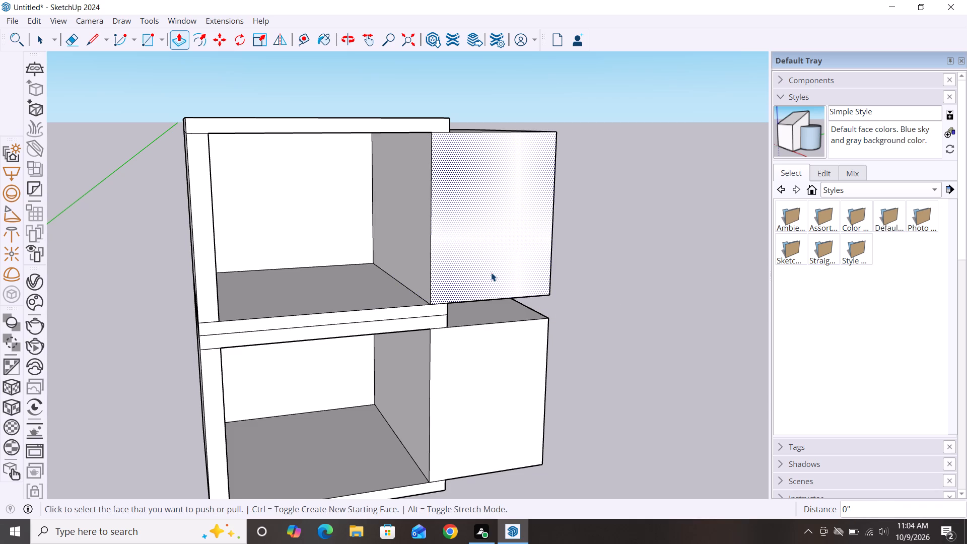
{"action": "key", "text": "space"}
{"action": "key", "text": "space"}
{"action": "key", "text": "p"}
{"action": "left_click", "coordinate": [390, 237]}
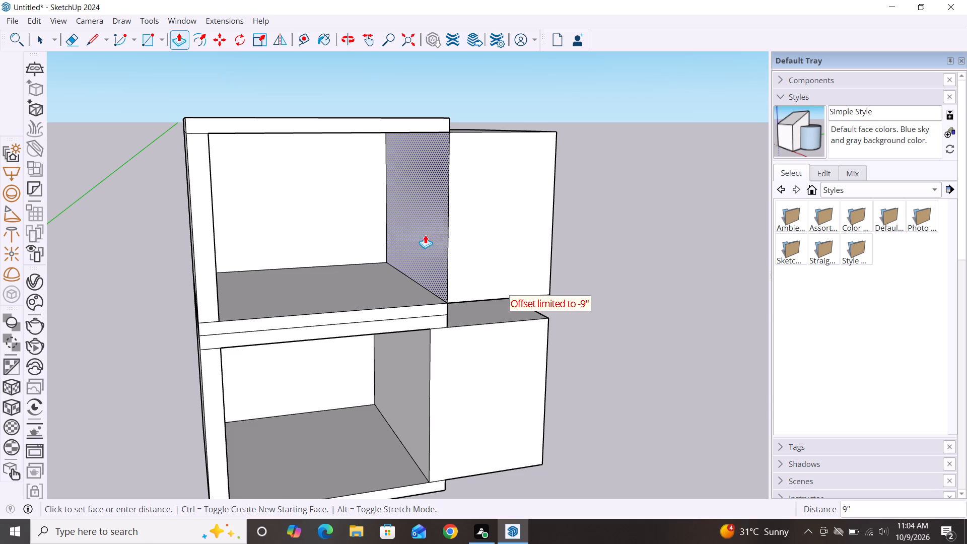
{"action": "left_click", "coordinate": [518, 255]}
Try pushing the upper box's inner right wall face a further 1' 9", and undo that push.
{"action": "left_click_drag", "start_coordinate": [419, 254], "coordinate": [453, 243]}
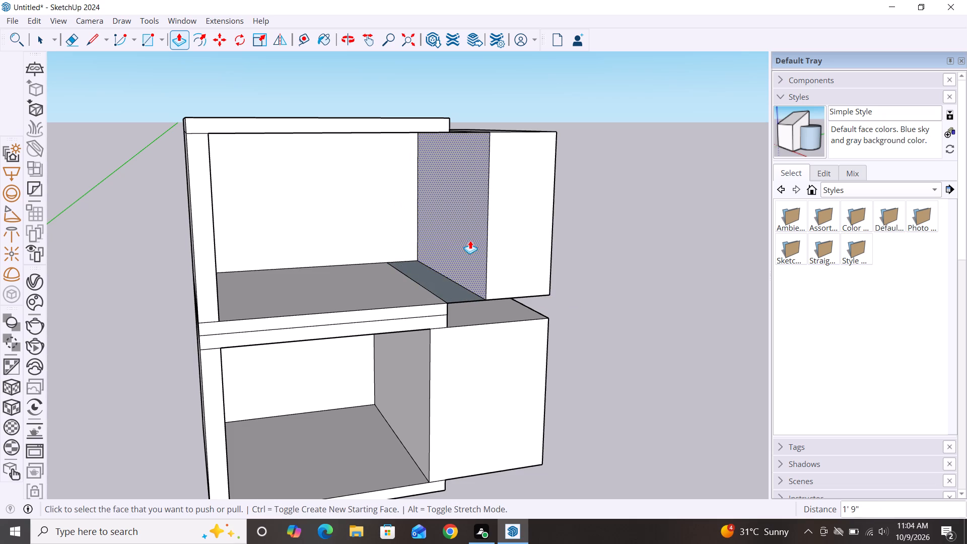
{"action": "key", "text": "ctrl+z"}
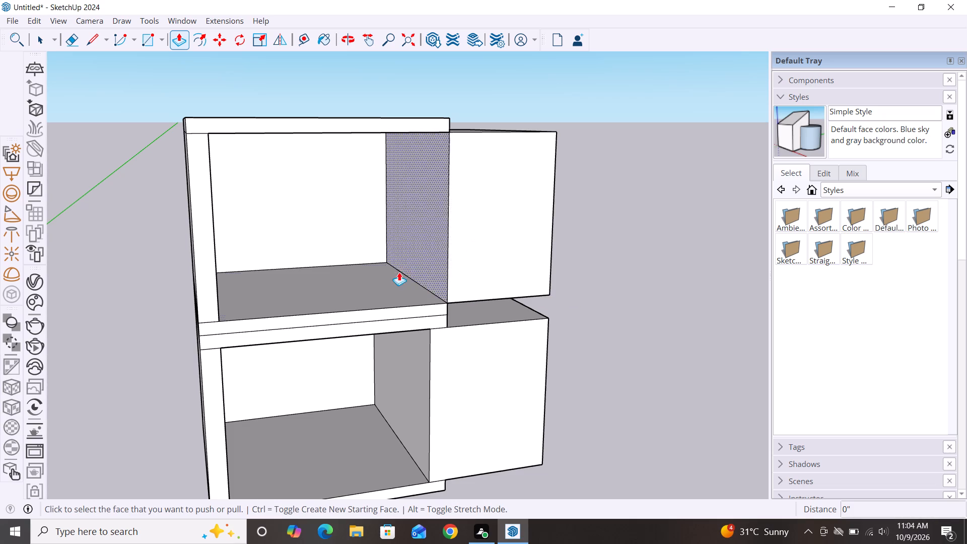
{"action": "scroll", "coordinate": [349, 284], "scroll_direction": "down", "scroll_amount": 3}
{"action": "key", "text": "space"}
Extend the right ends of both slabs between the storeys by 4' 9 5/16", flush with the extended side walls.
{"action": "scroll", "coordinate": [568, 304], "scroll_direction": "down", "scroll_amount": 3}
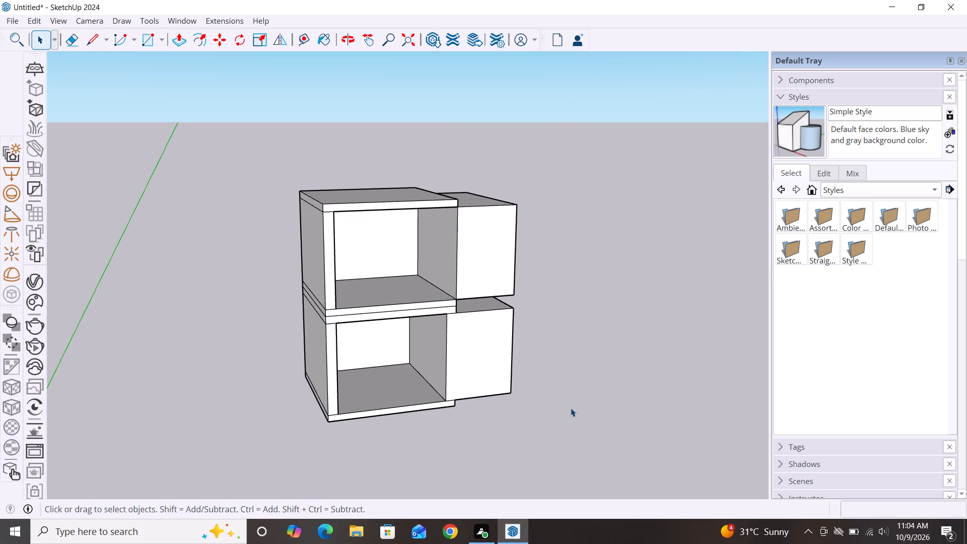
{"action": "middle_click_drag", "start_coordinate": [574, 408], "coordinate": [240, 341], "text": "alt"}
{"action": "scroll", "coordinate": [240, 341], "scroll_direction": "down", "scroll_amount": 1, "text": "alt"}
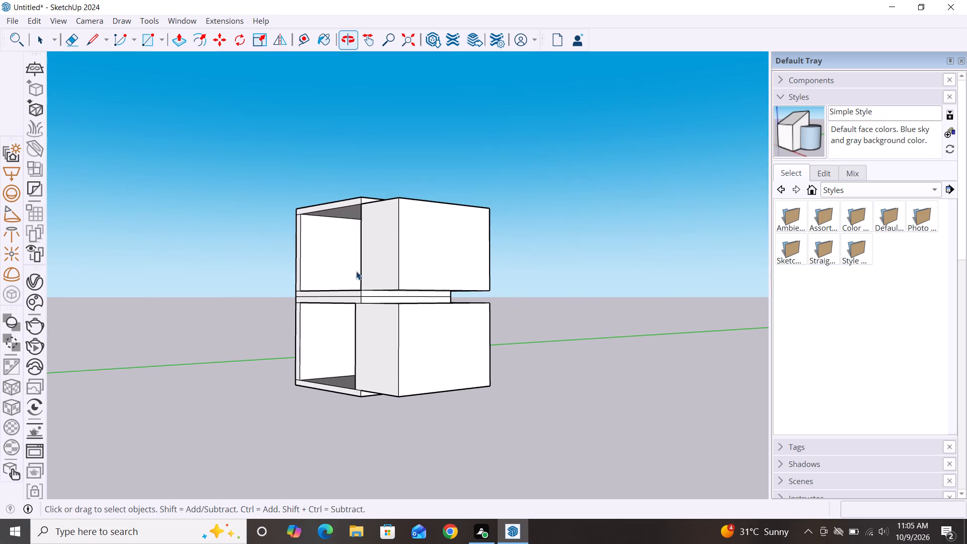
{"action": "scroll", "coordinate": [409, 292], "scroll_direction": "up", "scroll_amount": 4}
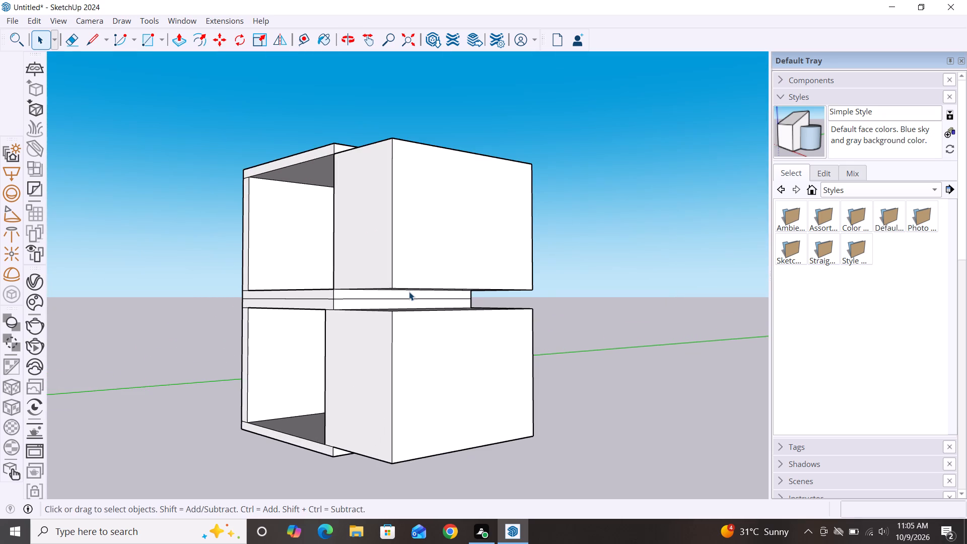
{"action": "key", "text": "p"}
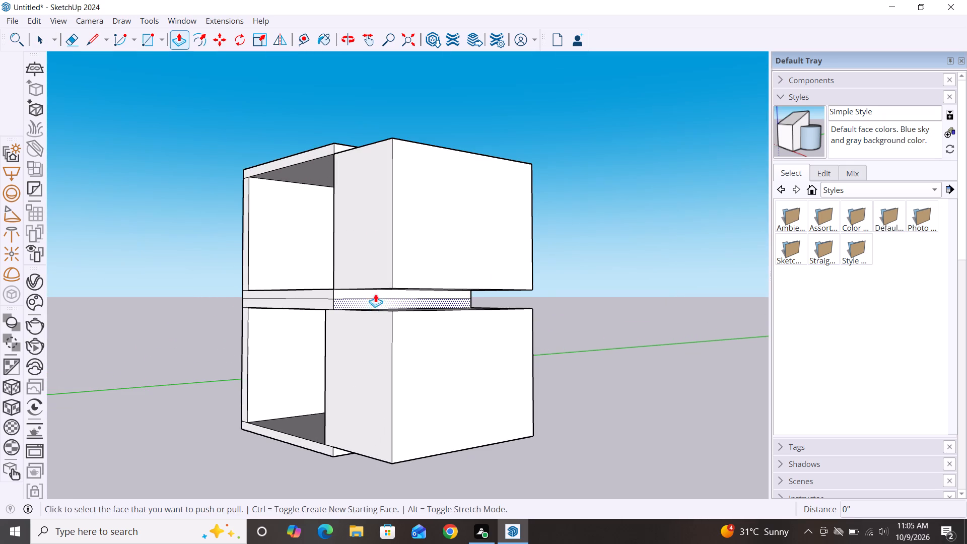
{"action": "left_click", "coordinate": [378, 291]}
{"action": "left_click", "coordinate": [483, 237]}
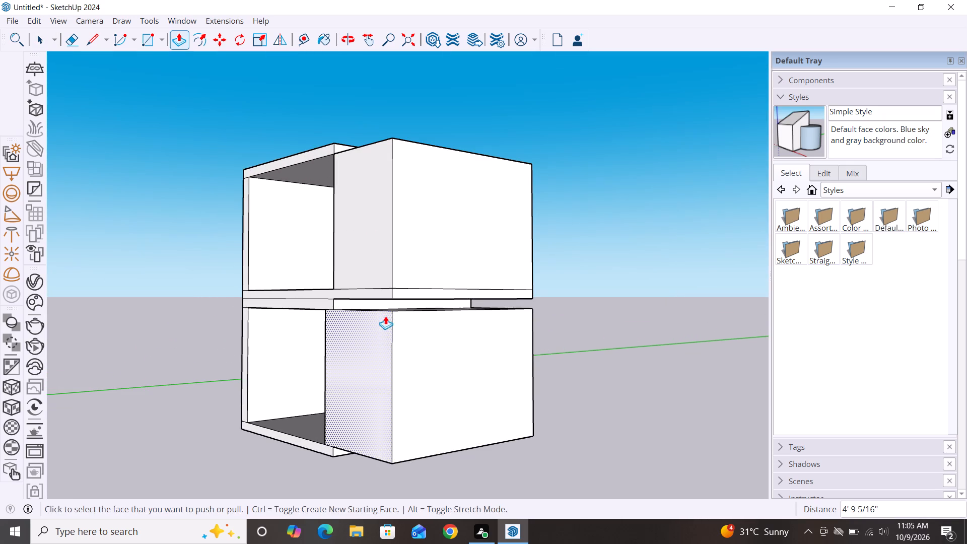
{"action": "left_click", "coordinate": [368, 301]}
{"action": "left_click", "coordinate": [455, 262]}
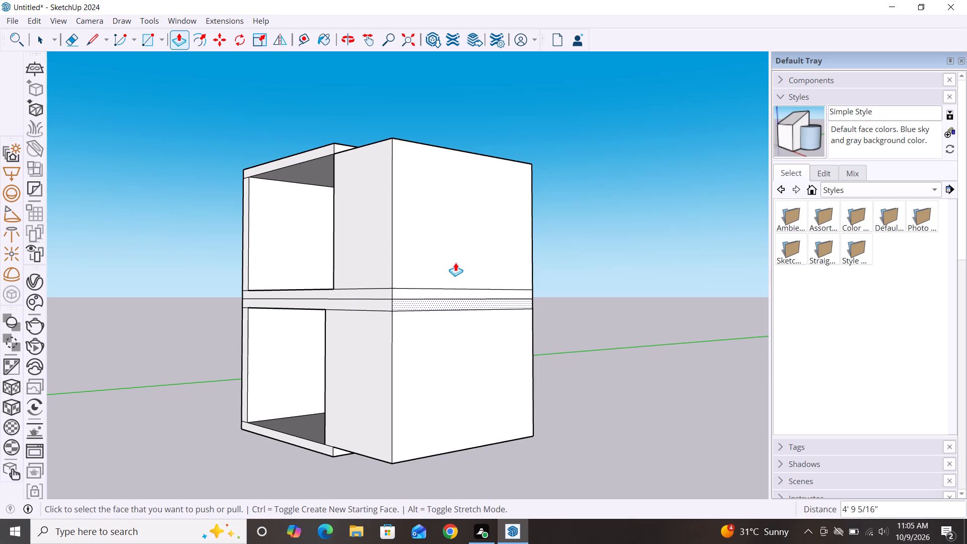
{"action": "key", "text": "space"}
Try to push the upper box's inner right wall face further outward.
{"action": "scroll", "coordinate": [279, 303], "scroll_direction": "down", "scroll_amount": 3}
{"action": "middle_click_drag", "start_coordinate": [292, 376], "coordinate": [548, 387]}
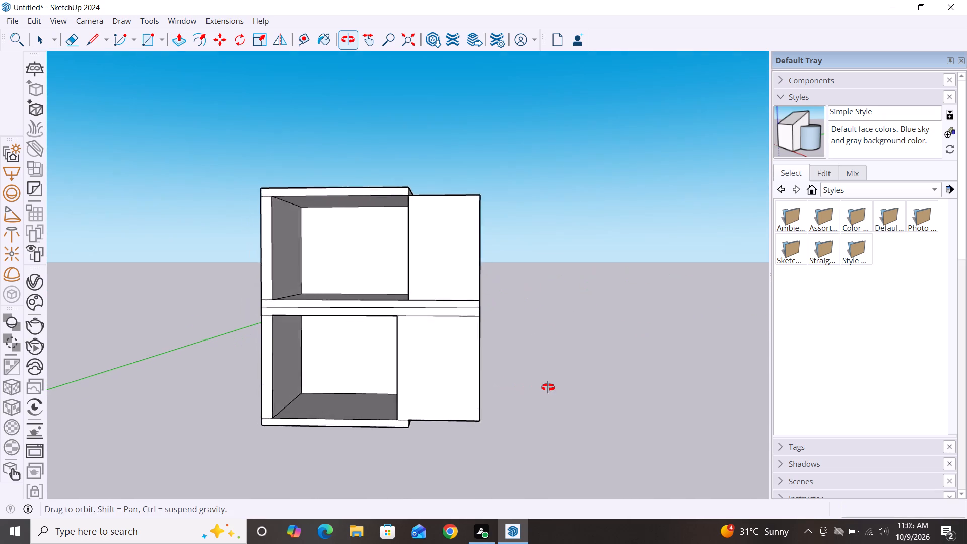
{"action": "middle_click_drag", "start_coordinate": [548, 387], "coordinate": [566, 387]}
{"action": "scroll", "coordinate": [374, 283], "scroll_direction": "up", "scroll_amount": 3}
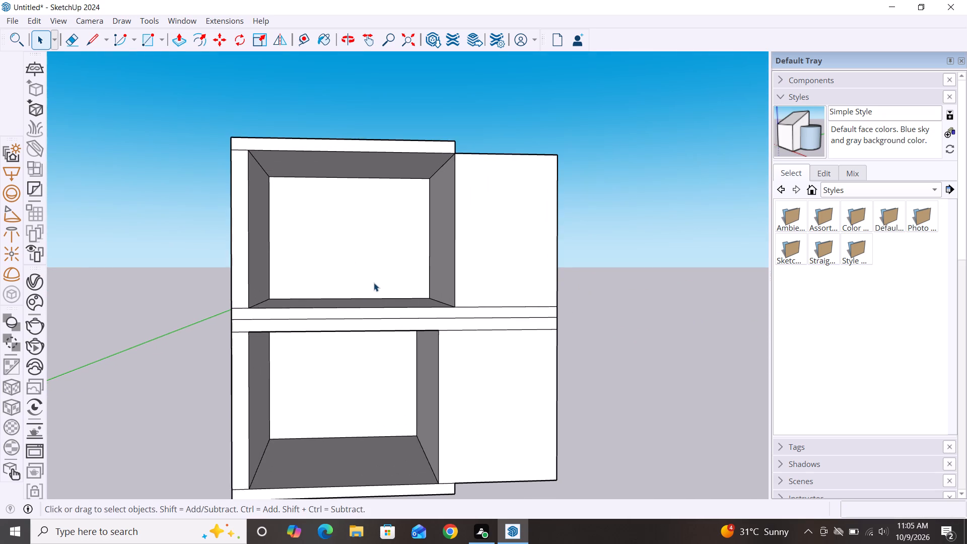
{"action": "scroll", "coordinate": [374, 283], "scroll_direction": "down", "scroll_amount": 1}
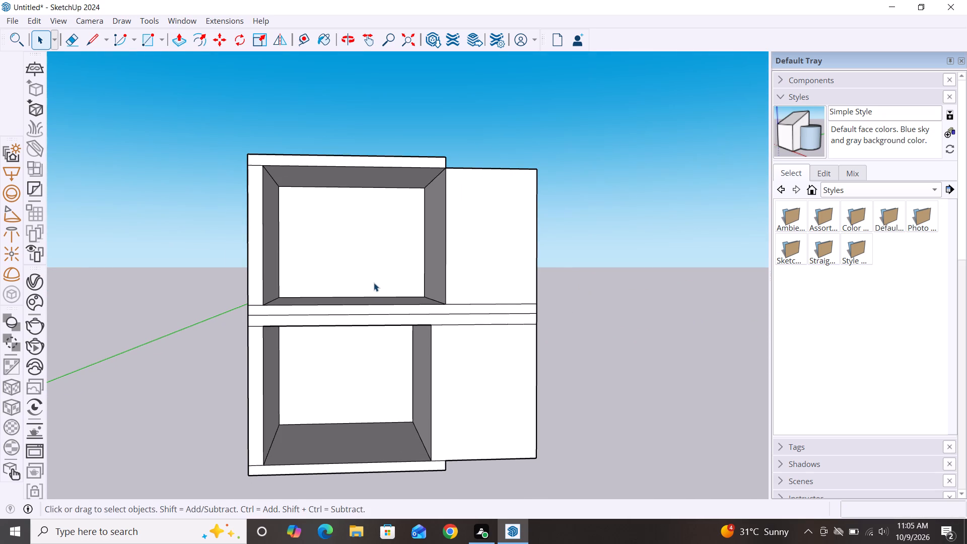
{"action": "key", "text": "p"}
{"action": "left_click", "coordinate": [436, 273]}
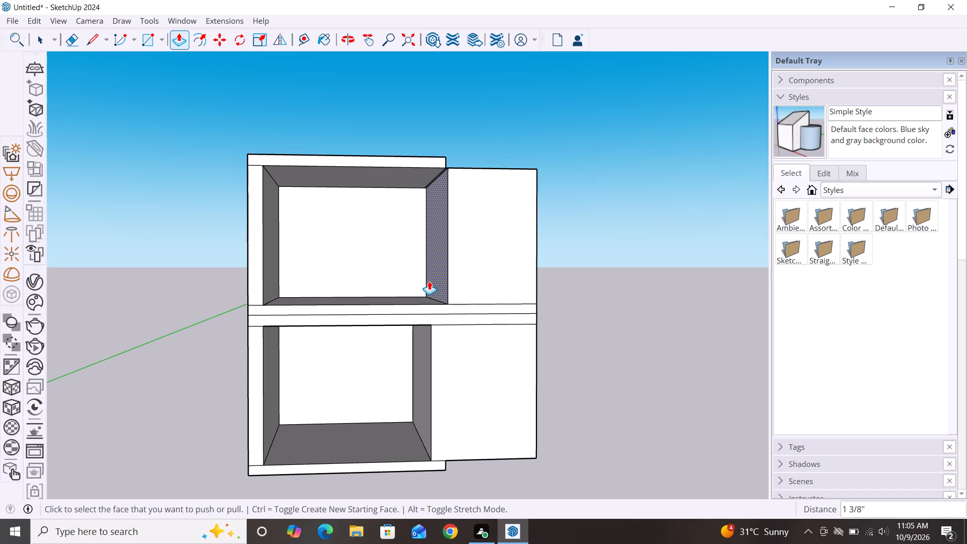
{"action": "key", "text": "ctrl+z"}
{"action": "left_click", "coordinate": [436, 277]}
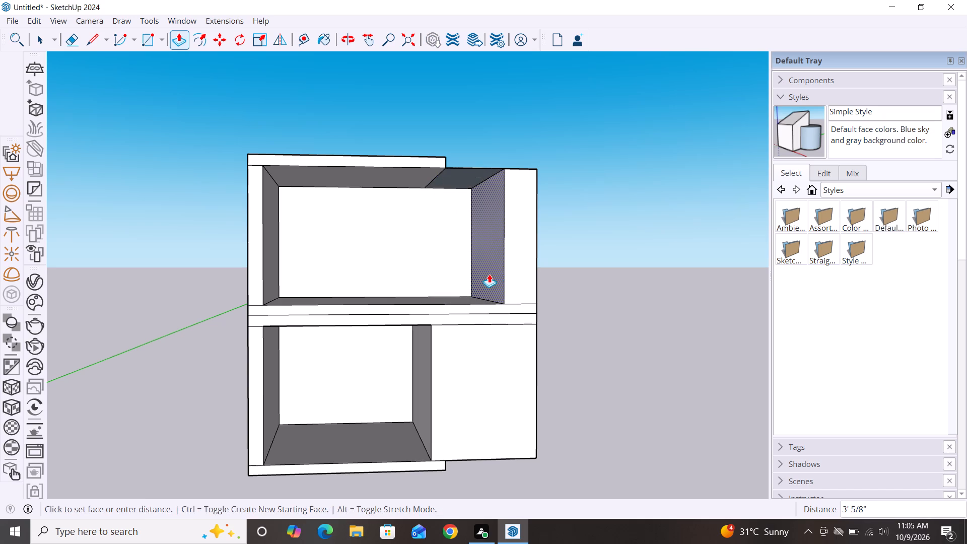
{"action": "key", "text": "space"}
Extend the right end of the top roof slab by 4' 9 5/16", flush with the extended upper wall.
{"action": "scroll", "coordinate": [511, 273], "scroll_direction": "down", "scroll_amount": 6}
{"action": "middle_click_drag", "start_coordinate": [505, 272], "coordinate": [515, 438], "text": "alt"}
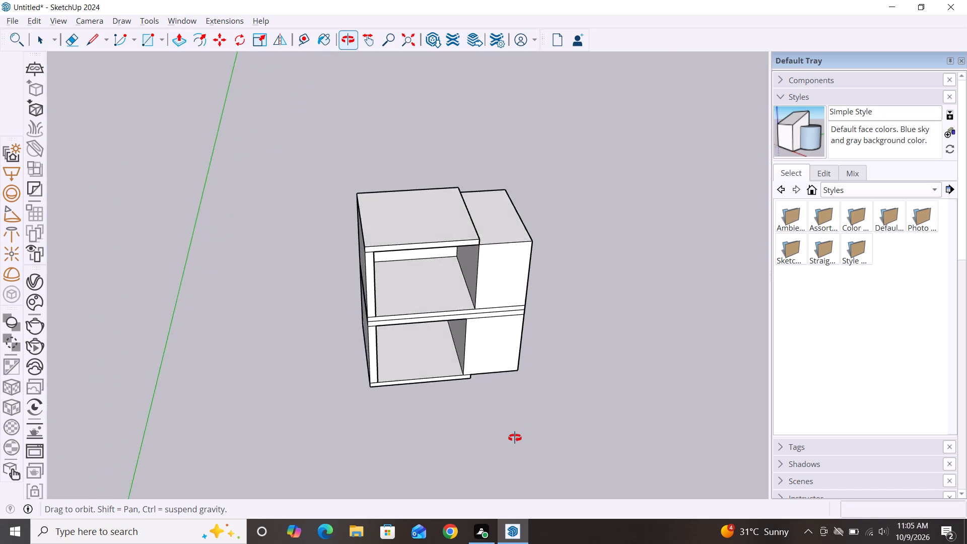
{"action": "middle_click_drag", "start_coordinate": [515, 438], "coordinate": [213, 430], "text": "alt"}
{"action": "scroll", "coordinate": [434, 257], "scroll_direction": "up", "scroll_amount": 4}
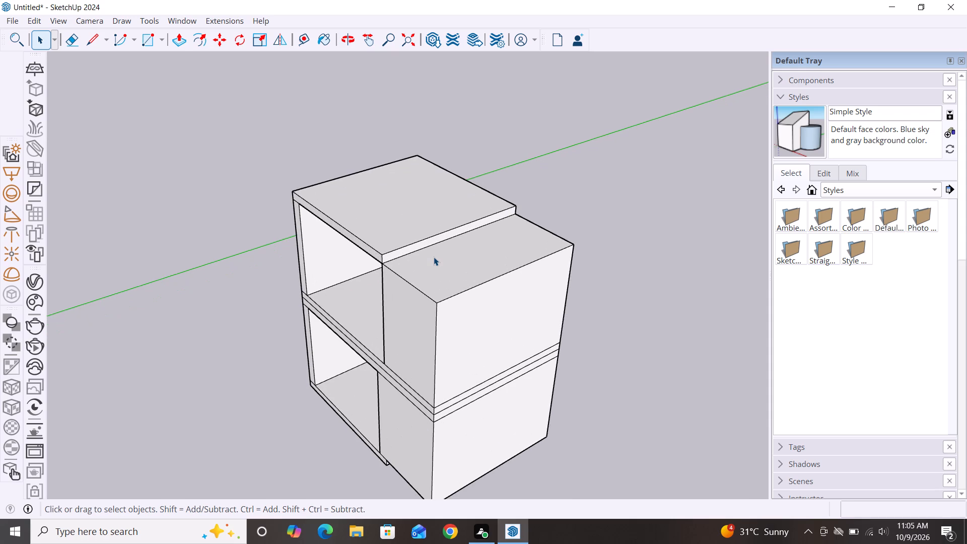
{"action": "key", "text": "p"}
{"action": "left_click", "coordinate": [446, 234]}
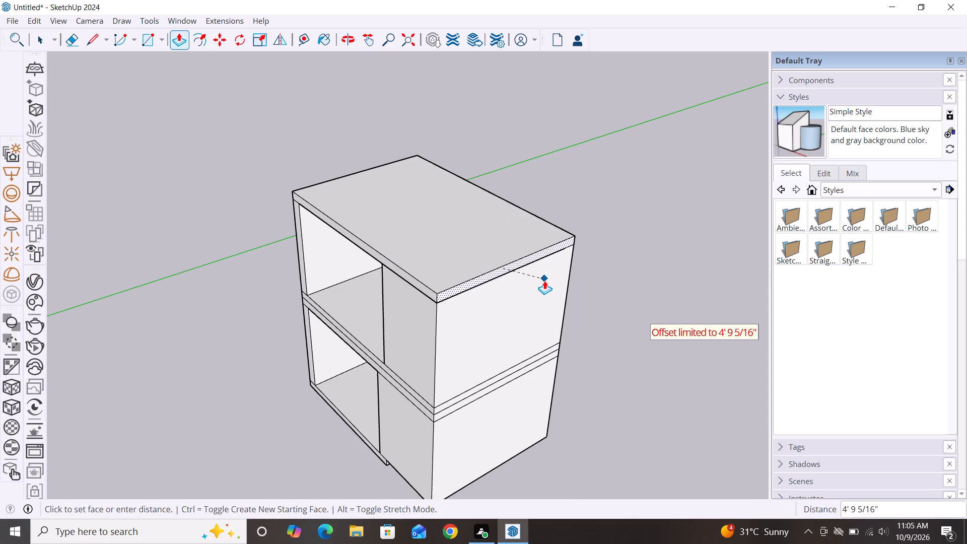
{"action": "left_click", "coordinate": [544, 283]}
{"action": "key", "text": "space"}
Push the upper box's inner right wall face outward by 4' 1 9/16", leaving a thin side wall.
{"action": "scroll", "coordinate": [393, 190], "scroll_direction": "down", "scroll_amount": 3}
{"action": "middle_click_drag", "start_coordinate": [421, 352], "coordinate": [475, 339]}
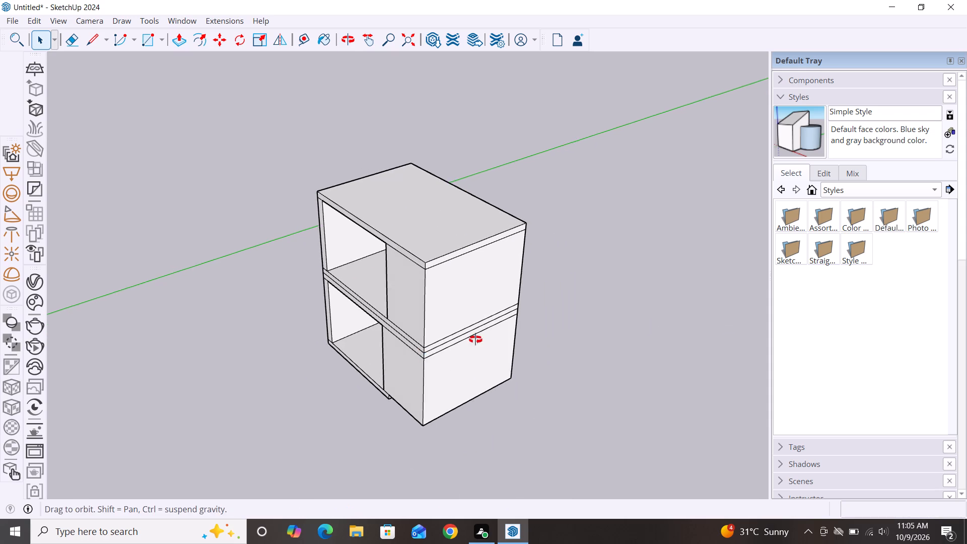
{"action": "middle_click_drag", "start_coordinate": [475, 339], "coordinate": [627, 258]}
{"action": "middle_click_drag", "start_coordinate": [395, 393], "coordinate": [491, 384]}
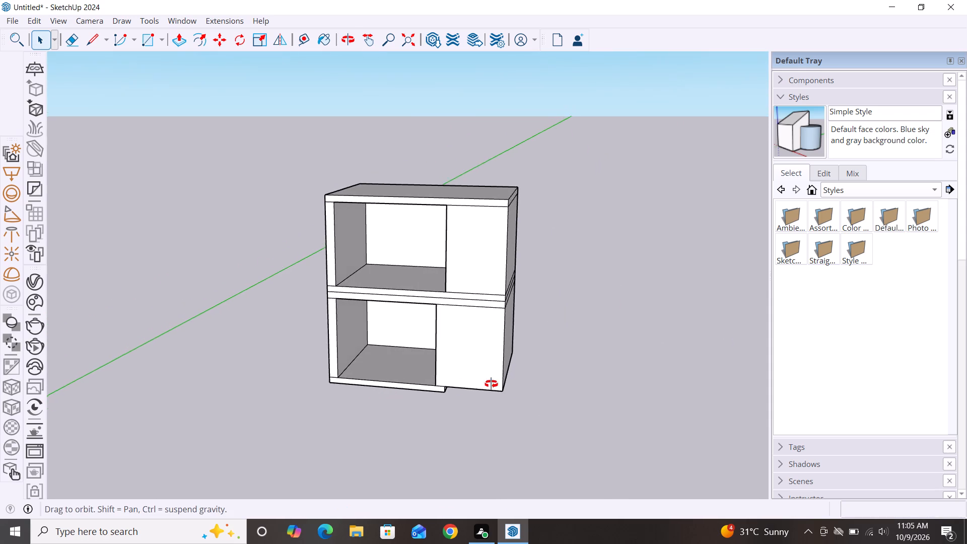
{"action": "middle_click_drag", "start_coordinate": [491, 384], "coordinate": [496, 336]}
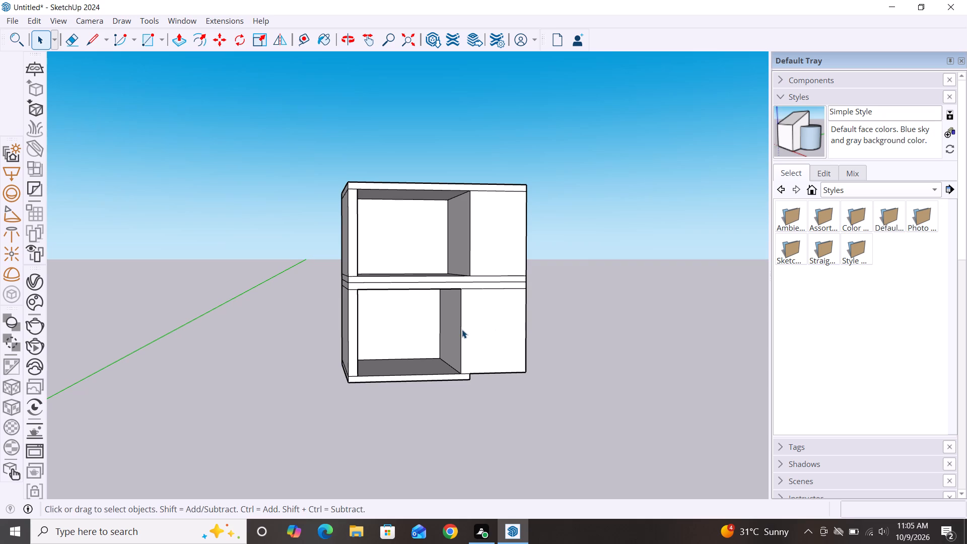
{"action": "scroll", "coordinate": [461, 245], "scroll_direction": "up", "scroll_amount": 3}
{"action": "key", "text": "p"}
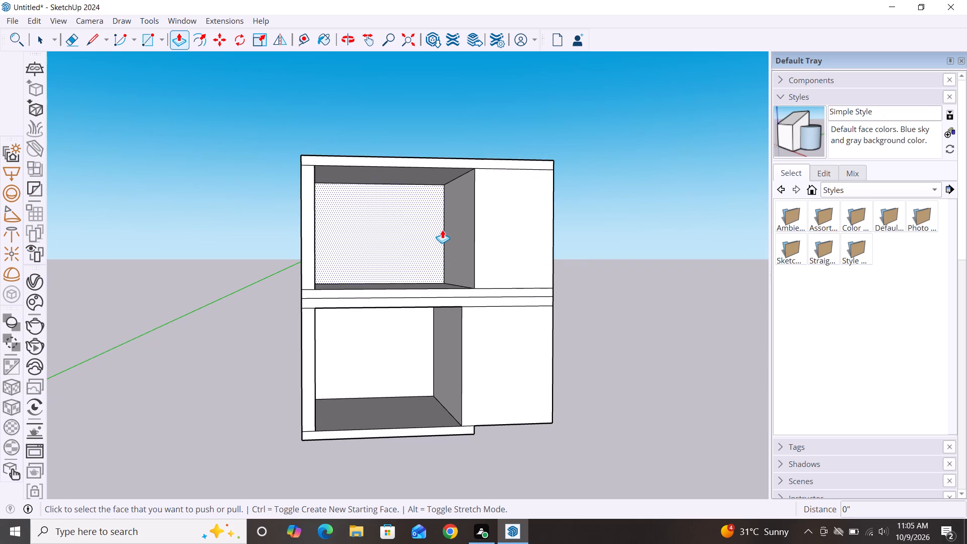
{"action": "left_click", "coordinate": [457, 245]}
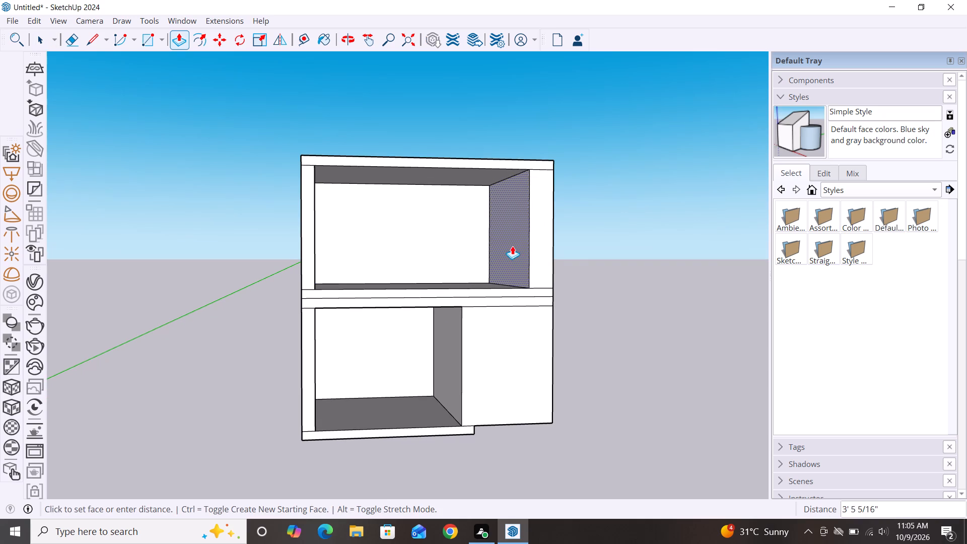
{"action": "left_click", "coordinate": [519, 247]}
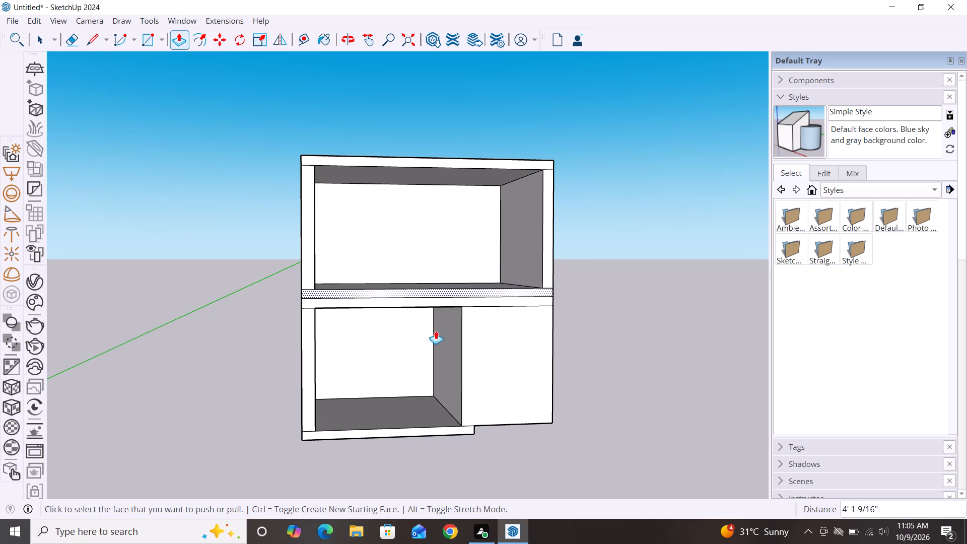
{"action": "key", "text": "space"}
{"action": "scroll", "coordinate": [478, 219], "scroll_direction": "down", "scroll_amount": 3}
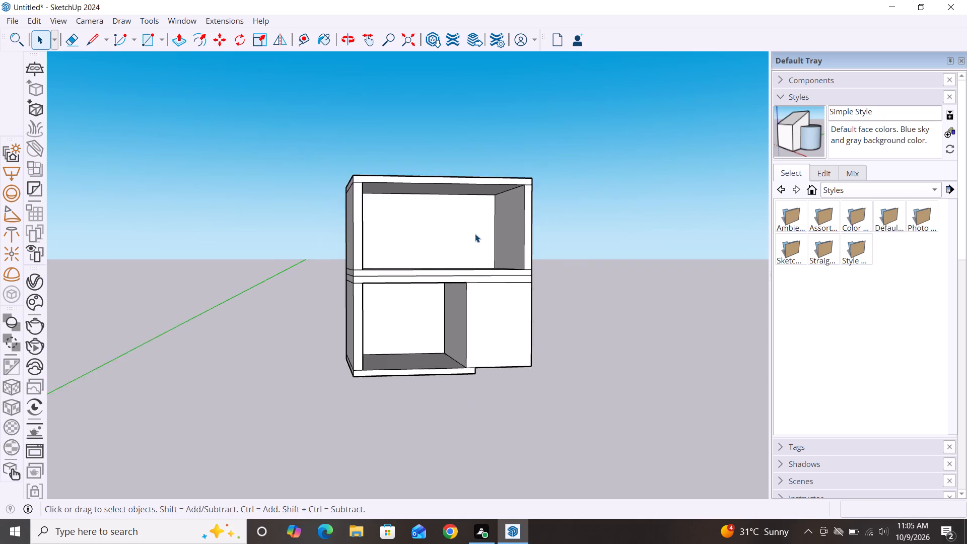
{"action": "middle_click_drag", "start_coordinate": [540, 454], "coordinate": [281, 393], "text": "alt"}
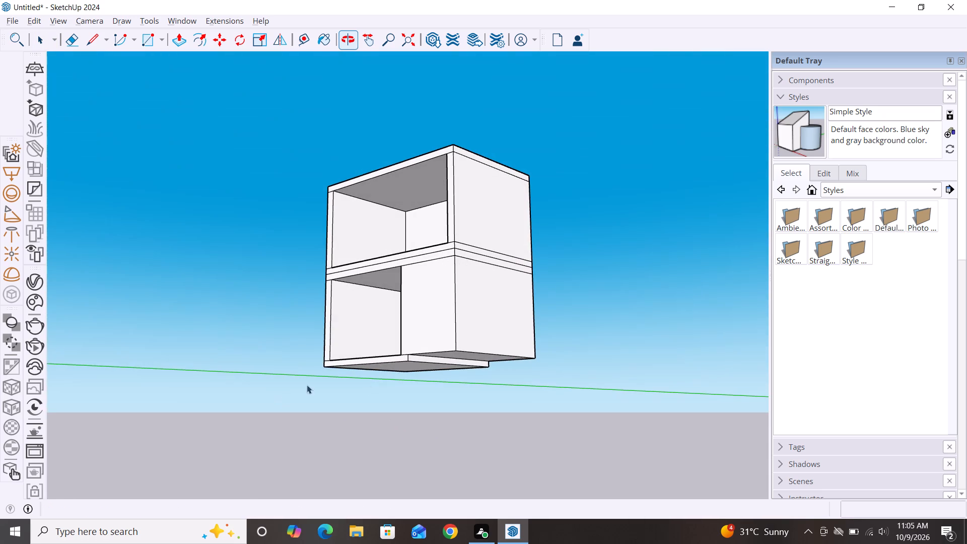
Extend the right end of the bottom slab outward, flush with the extended lower side wall above it.
{"action": "key", "text": "p"}
{"action": "left_click", "coordinate": [446, 360]}
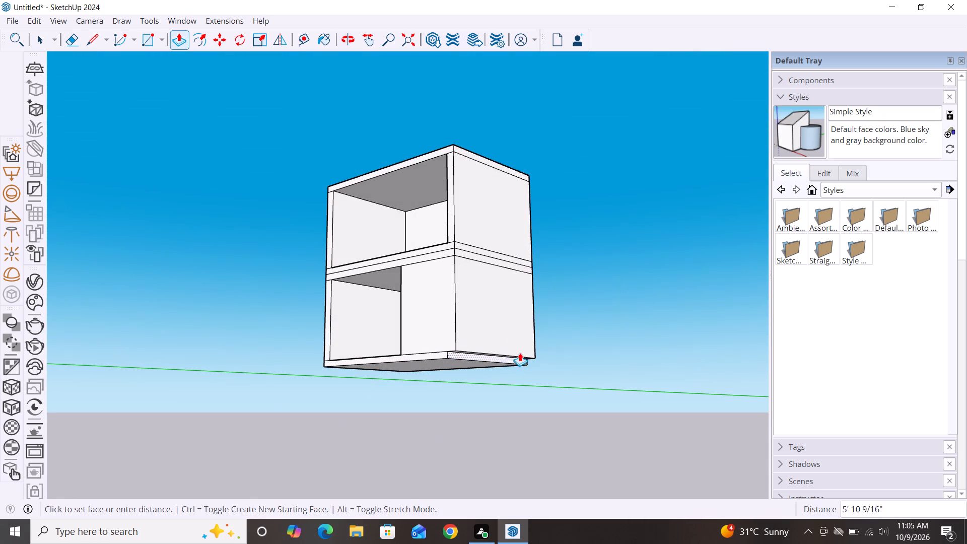
{"action": "left_click", "coordinate": [490, 300]}
{"action": "key", "text": "space"}
Push the lower box's inner right wall face outward by 4' 10 9/16", aligned with the upper box's inner wall face.
{"action": "scroll", "coordinate": [398, 292], "scroll_direction": "down", "scroll_amount": 3}
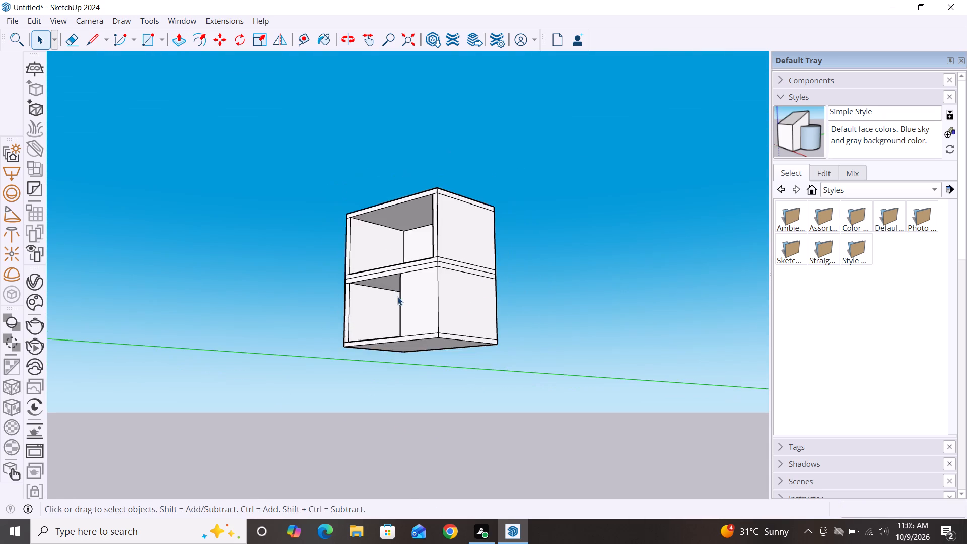
{"action": "scroll", "coordinate": [397, 297], "scroll_direction": "down", "scroll_amount": 3}
{"action": "middle_click_drag", "start_coordinate": [399, 388], "coordinate": [566, 464]}
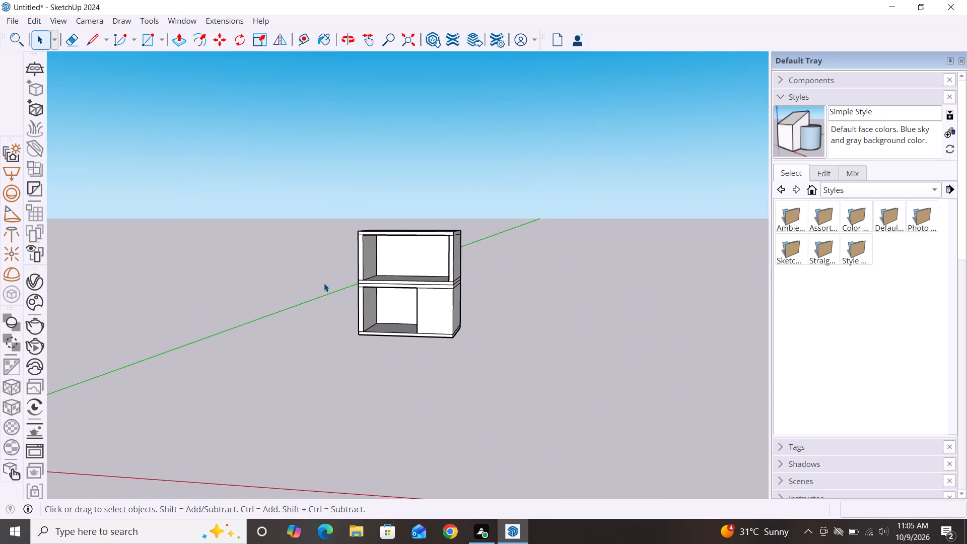
{"action": "scroll", "coordinate": [324, 289], "scroll_direction": "down", "scroll_amount": 1}
{"action": "middle_click_drag", "start_coordinate": [371, 377], "coordinate": [352, 362]}
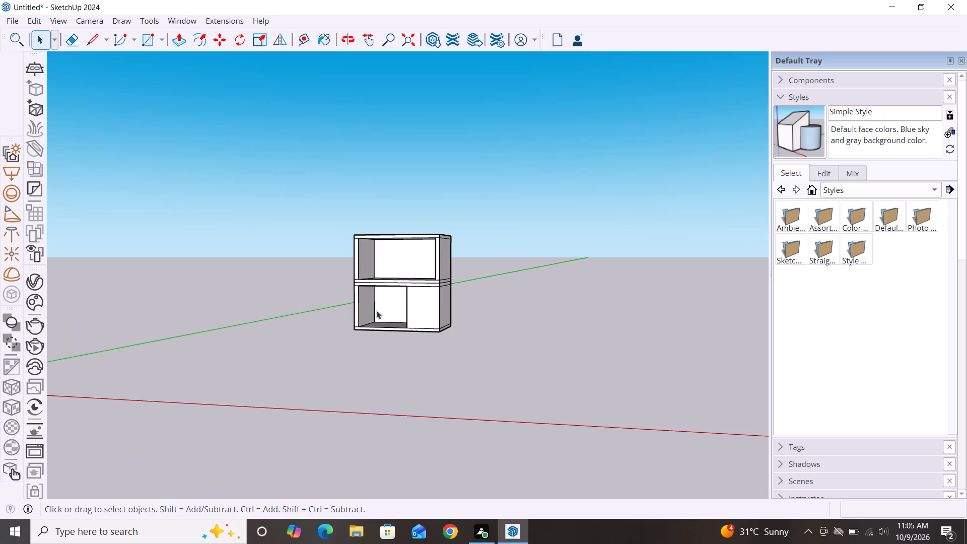
{"action": "scroll", "coordinate": [391, 292], "scroll_direction": "up", "scroll_amount": 3}
{"action": "scroll", "coordinate": [412, 339], "scroll_direction": "down", "scroll_amount": 2}
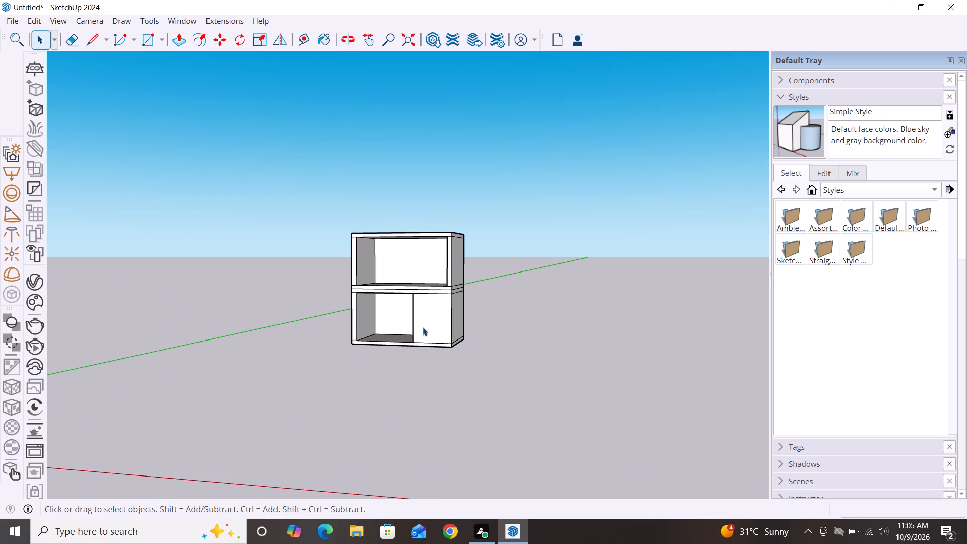
{"action": "scroll", "coordinate": [402, 373], "scroll_direction": "down", "scroll_amount": 1}
{"action": "middle_click_drag", "start_coordinate": [403, 387], "coordinate": [491, 395]}
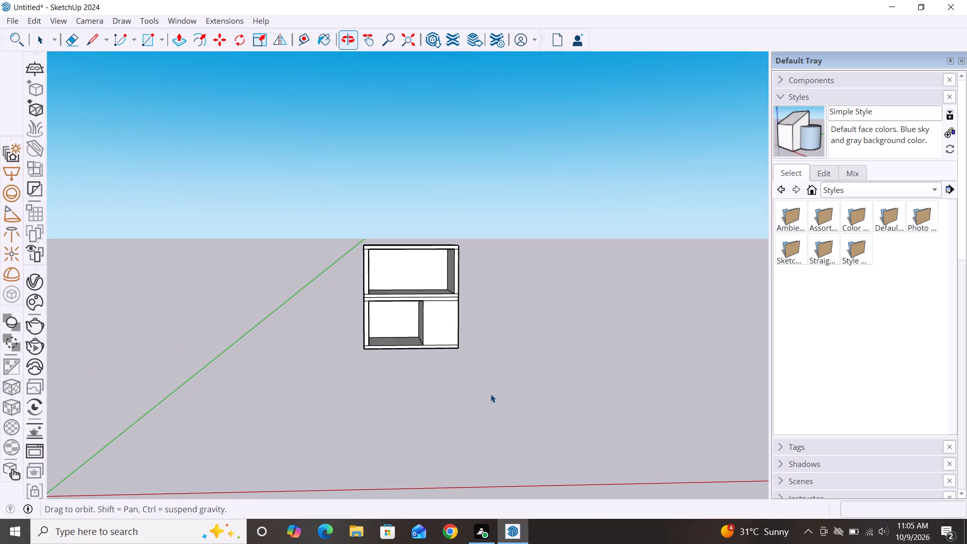
{"action": "scroll", "coordinate": [412, 321], "scroll_direction": "up", "scroll_amount": 12}
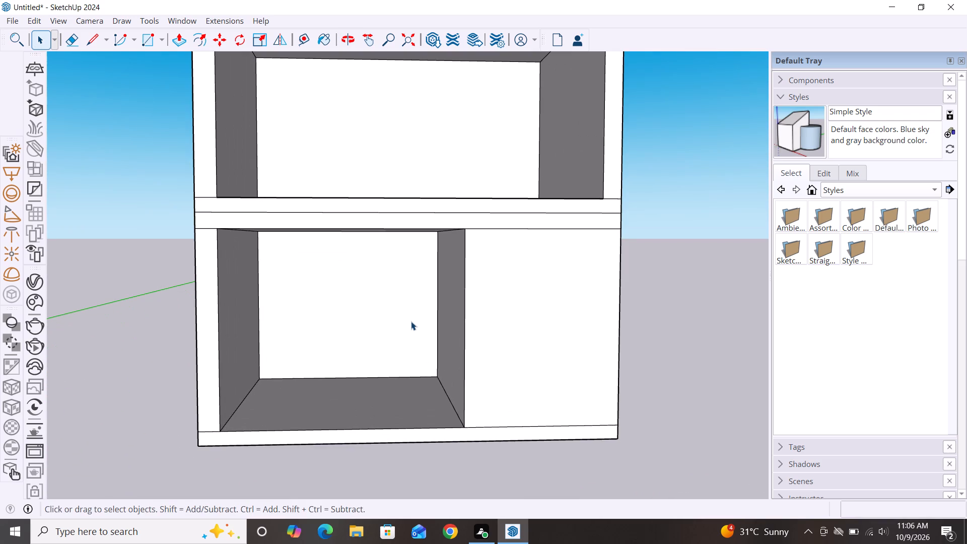
{"action": "key", "text": "p"}
{"action": "left_click", "coordinate": [455, 338]}
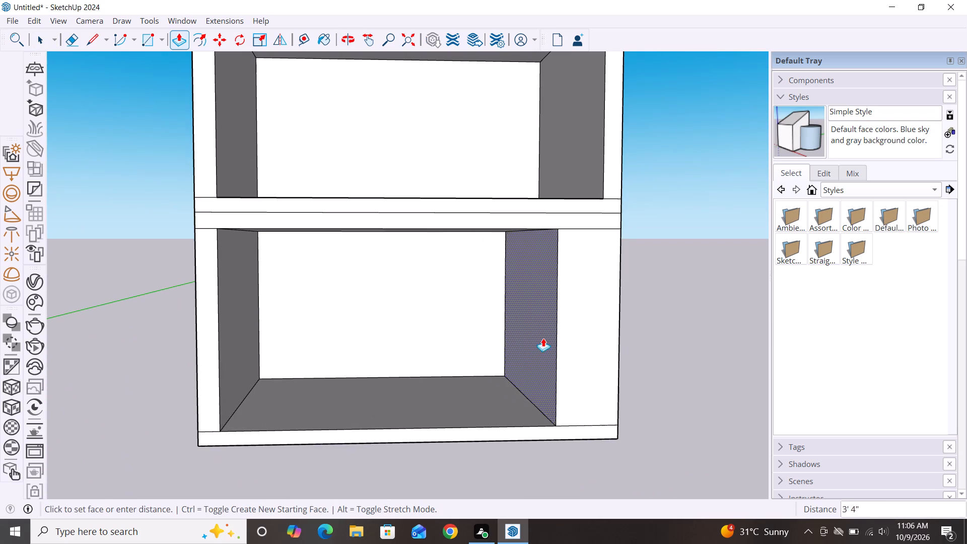
{"action": "left_click", "coordinate": [604, 178]}
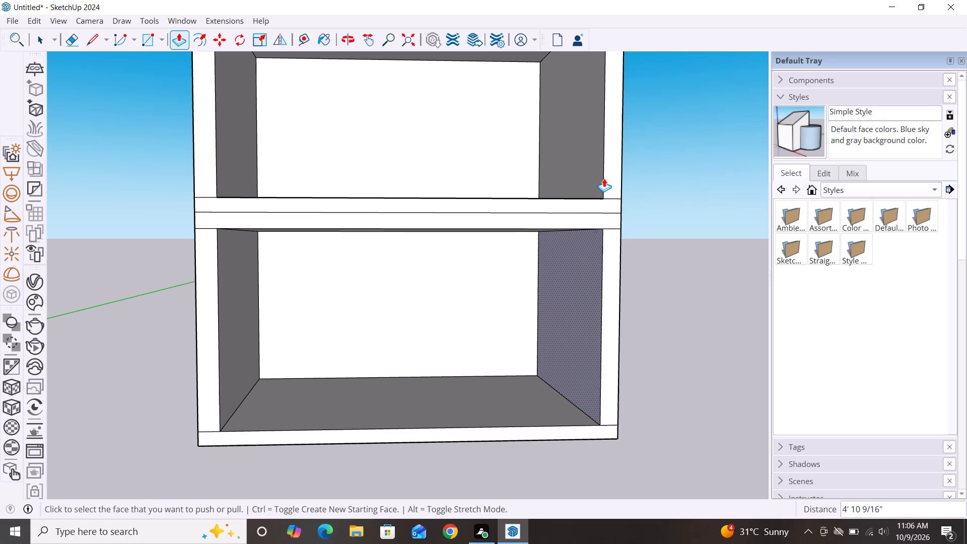
{"action": "key", "text": "space"}
Examine the front elevation, comparing the upper and lower openings with their side walls and slabs.
{"action": "scroll", "coordinate": [556, 287], "scroll_direction": "down", "scroll_amount": 5}
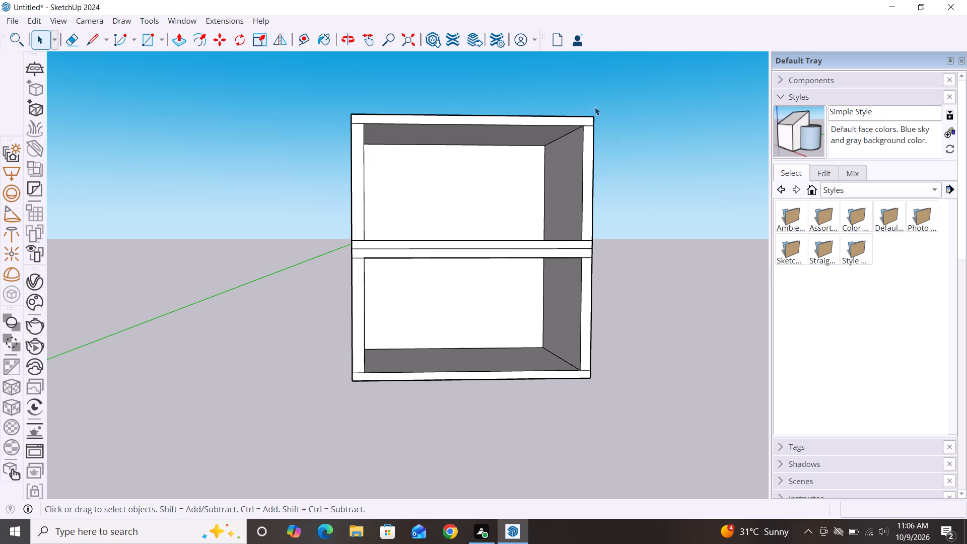
{"action": "scroll", "coordinate": [589, 70], "scroll_direction": "down", "scroll_amount": 1}
{"action": "scroll", "coordinate": [526, 243], "scroll_direction": "down", "scroll_amount": 1}
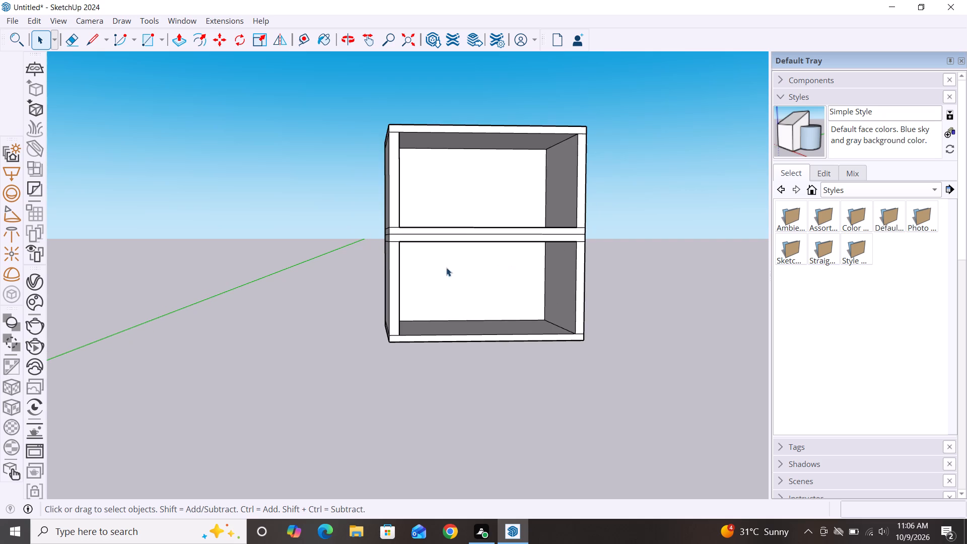
{"action": "scroll", "coordinate": [287, 234], "scroll_direction": "down", "scroll_amount": 2}
{"action": "scroll", "coordinate": [460, 173], "scroll_direction": "up", "scroll_amount": 3}
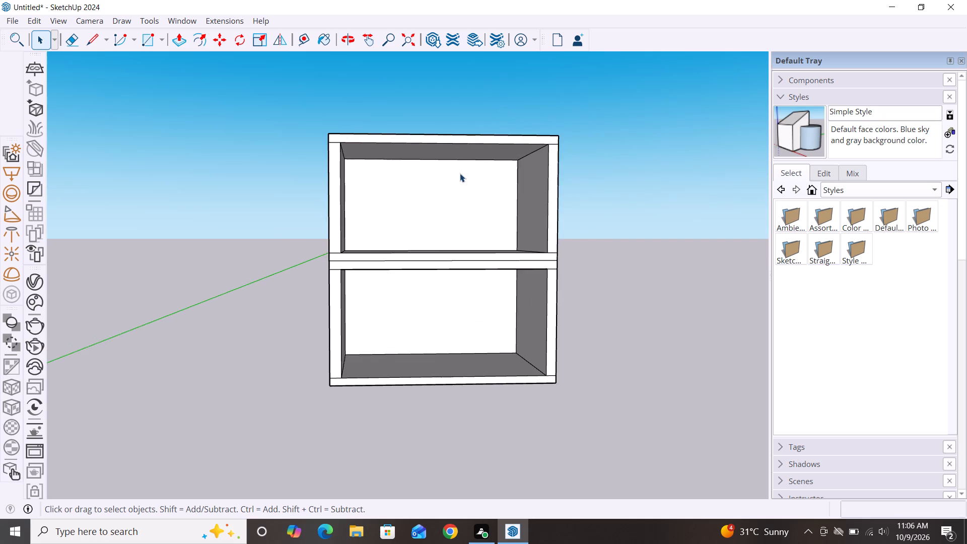
{"action": "scroll", "coordinate": [451, 163], "scroll_direction": "down", "scroll_amount": 3}
{"action": "scroll", "coordinate": [448, 176], "scroll_direction": "up", "scroll_amount": 3}
{"action": "scroll", "coordinate": [448, 179], "scroll_direction": "down", "scroll_amount": 1}
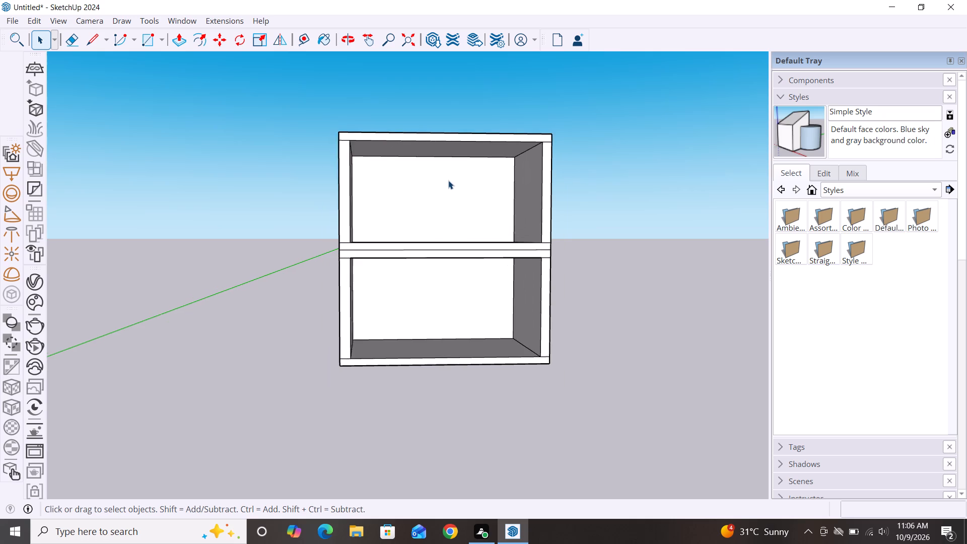
{"action": "scroll", "coordinate": [448, 180], "scroll_direction": "down", "scroll_amount": 1}
{"action": "scroll", "coordinate": [455, 206], "scroll_direction": "up", "scroll_amount": 3}
{"action": "scroll", "coordinate": [456, 211], "scroll_direction": "down", "scroll_amount": 2}
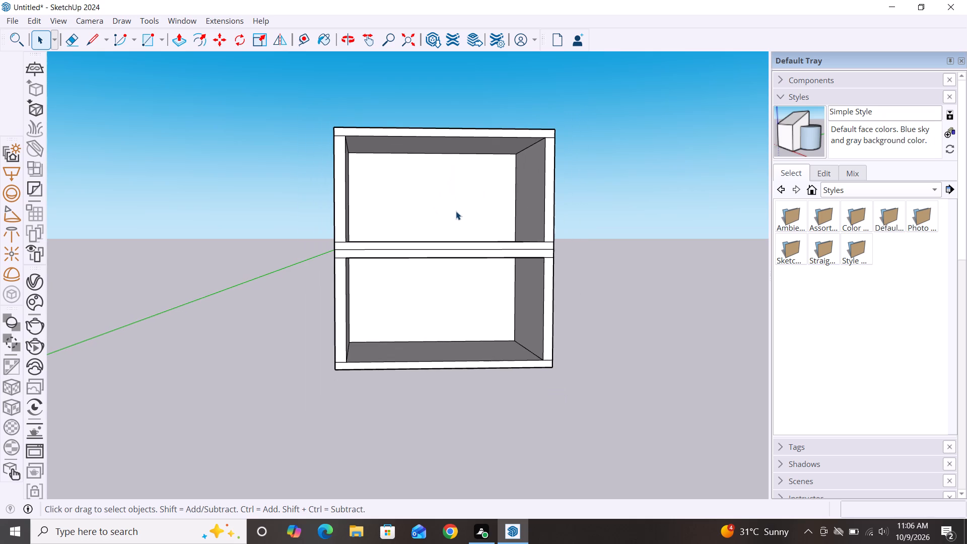
{"action": "scroll", "coordinate": [473, 256], "scroll_direction": "up", "scroll_amount": 3}
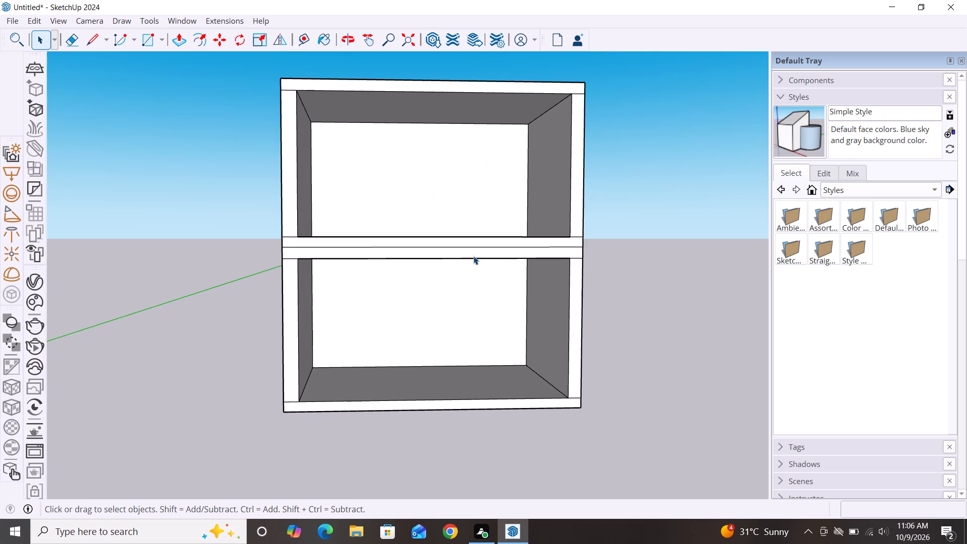
{"action": "scroll", "coordinate": [327, 239], "scroll_direction": "down", "scroll_amount": 1}
{"action": "scroll", "coordinate": [535, 148], "scroll_direction": "down", "scroll_amount": 2}
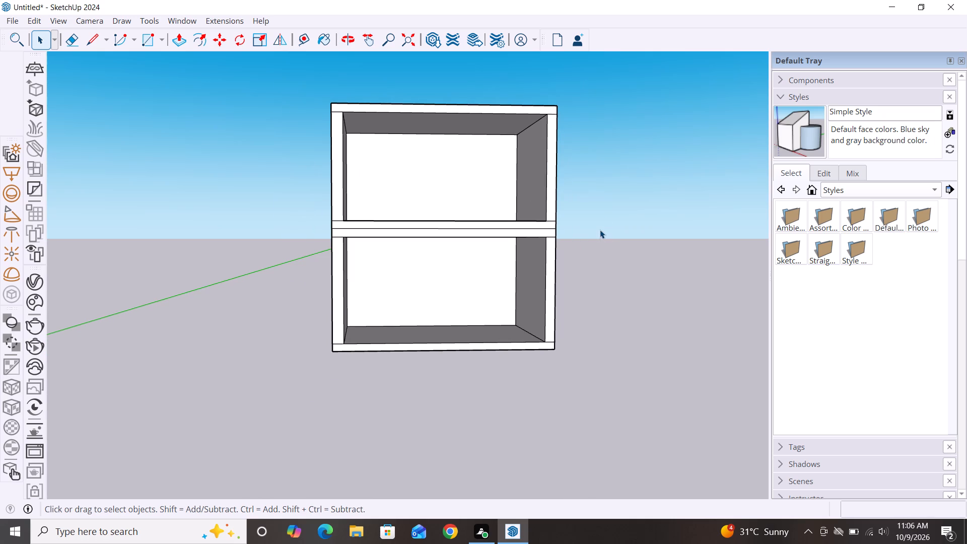
{"action": "scroll", "coordinate": [600, 230], "scroll_direction": "down", "scroll_amount": 1}
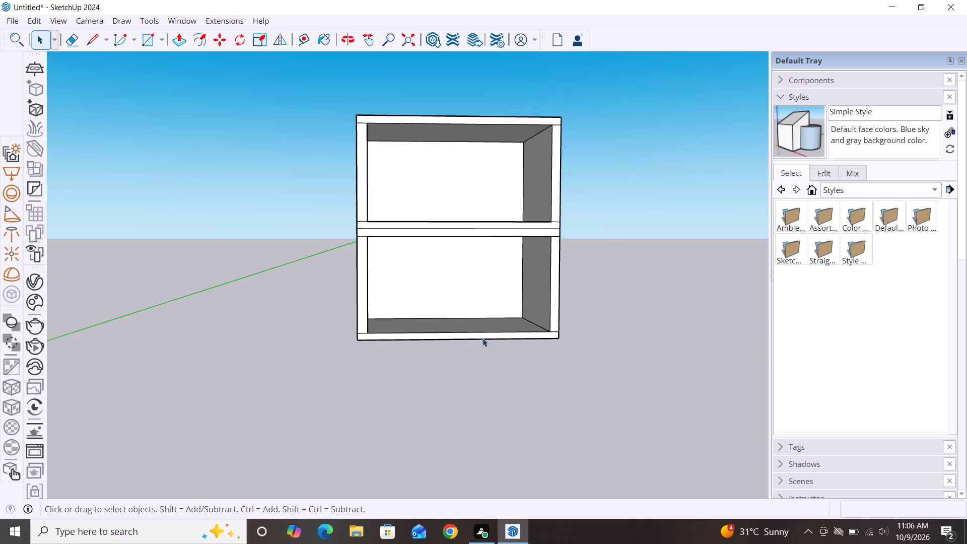
{"action": "scroll", "coordinate": [470, 343], "scroll_direction": "down", "scroll_amount": 2}
{"action": "scroll", "coordinate": [396, 252], "scroll_direction": "up", "scroll_amount": 3}
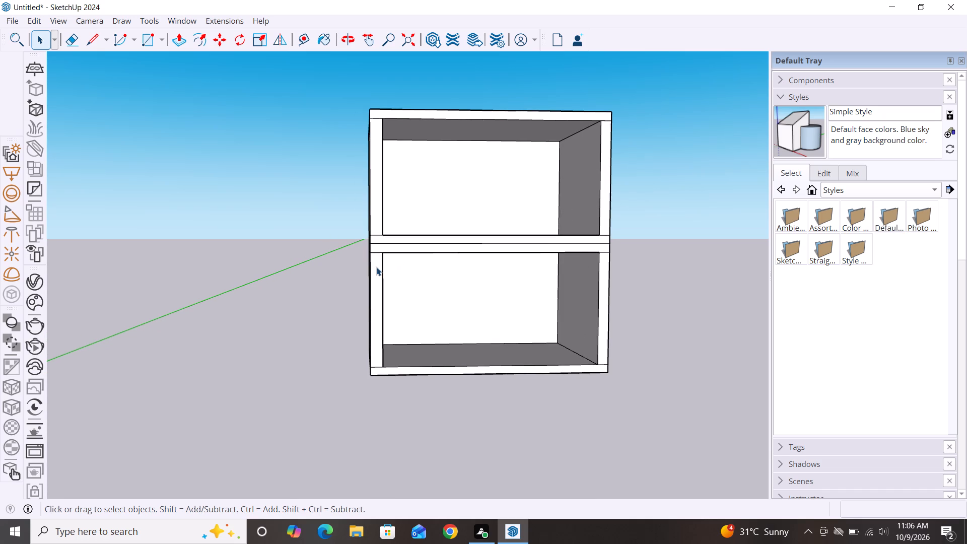
{"action": "scroll", "coordinate": [528, 243], "scroll_direction": "up", "scroll_amount": 4}
{"action": "scroll", "coordinate": [528, 243], "scroll_direction": "down", "scroll_amount": 3}
{"action": "double_click", "coordinate": [286, 365]}
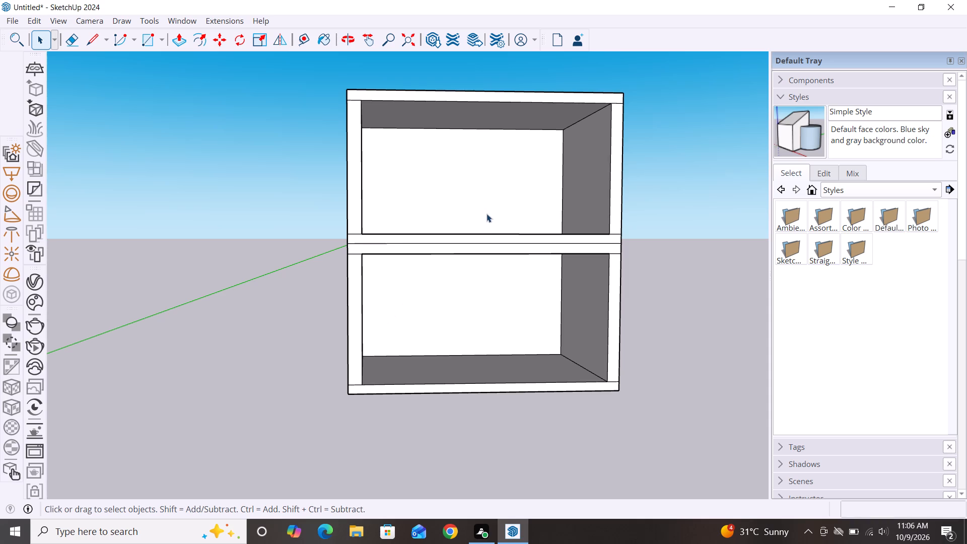
{"action": "scroll", "coordinate": [226, 242], "scroll_direction": "down", "scroll_amount": 3}
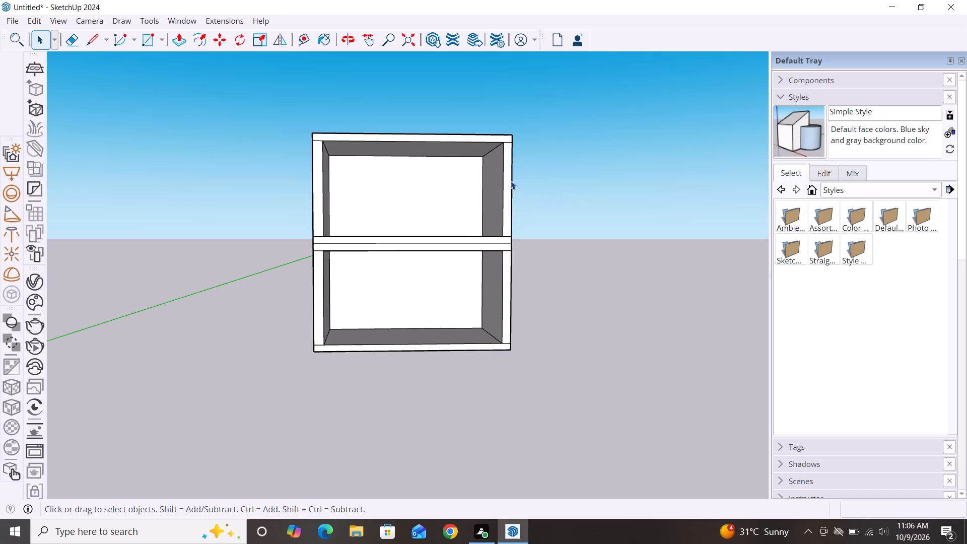
{"action": "scroll", "coordinate": [438, 269], "scroll_direction": "down", "scroll_amount": 2}
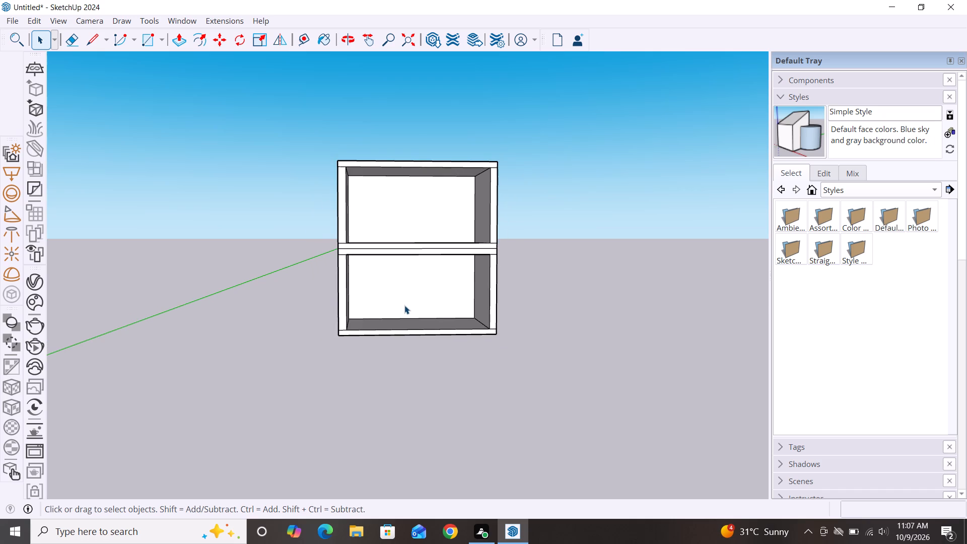
{"action": "scroll", "coordinate": [407, 217], "scroll_direction": "up", "scroll_amount": 3}
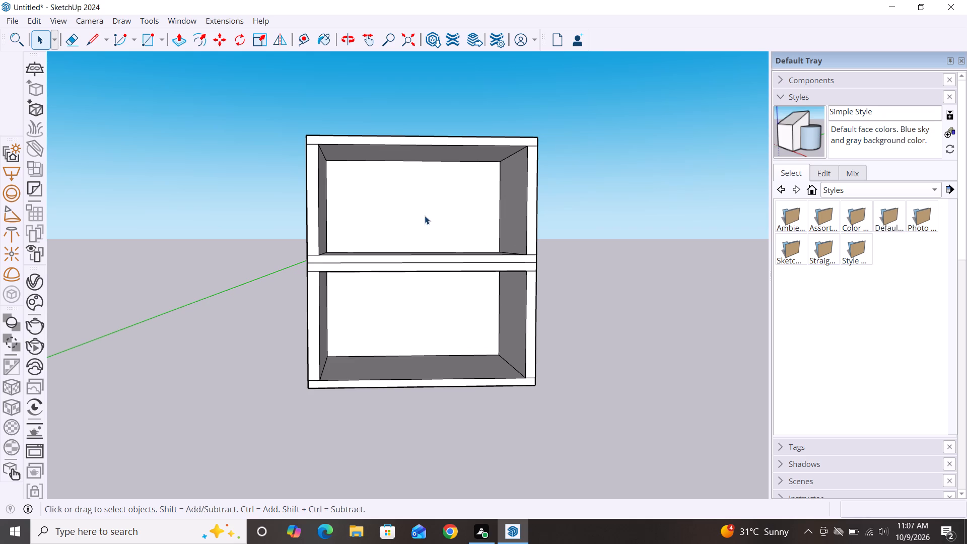
{"action": "scroll", "coordinate": [414, 216], "scroll_direction": "down", "scroll_amount": 2}
{"action": "scroll", "coordinate": [365, 201], "scroll_direction": "up", "scroll_amount": 2}
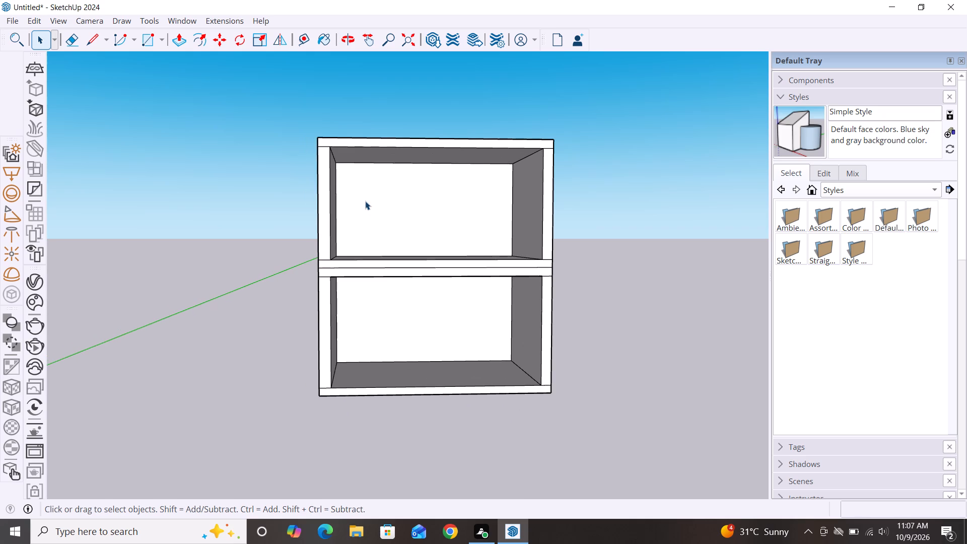
{"action": "key", "text": "r"}
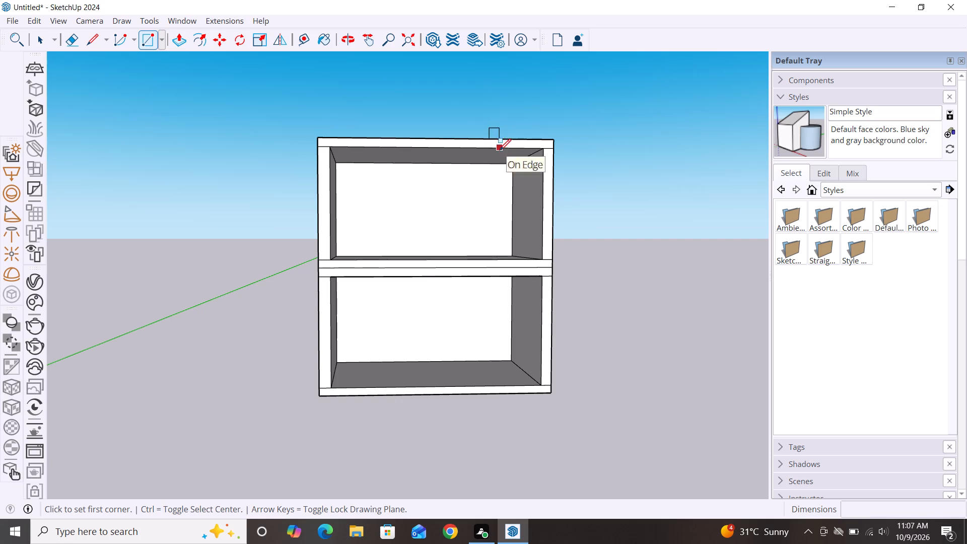
{"action": "key", "text": "space"}
Pull the upper box's right outer wall face outward by 2' 1 9/16".
{"action": "scroll", "coordinate": [549, 174], "scroll_direction": "down", "scroll_amount": 4}
{"action": "middle_click_drag", "start_coordinate": [590, 310], "coordinate": [293, 316], "text": "alt"}
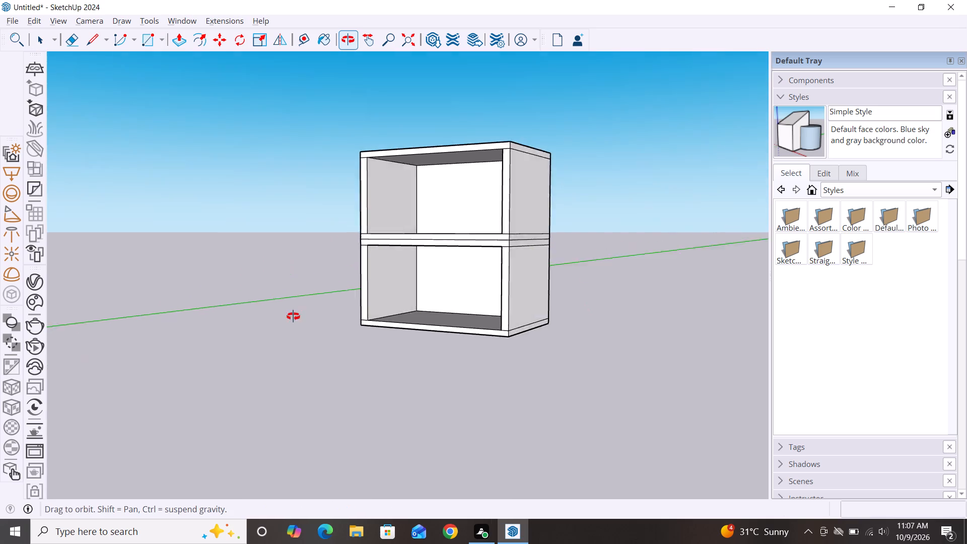
{"action": "middle_click_drag", "start_coordinate": [293, 316], "coordinate": [253, 327], "text": "alt"}
{"action": "key", "text": "p"}
{"action": "left_click", "coordinate": [440, 229]}
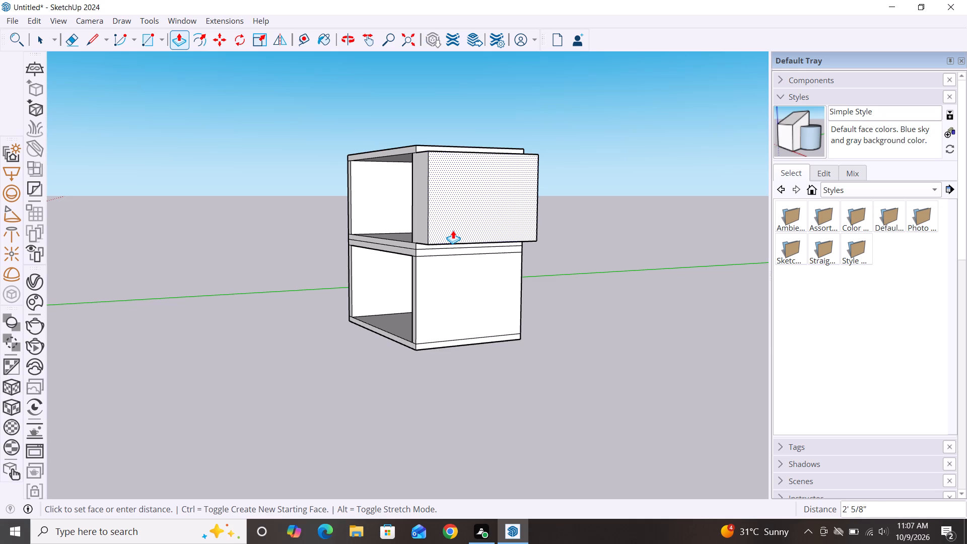
{"action": "left_click", "coordinate": [454, 230]}
Extend the right ends of both slabs between the storeys by 2' 1 9/16", flush with the upper side wall.
{"action": "scroll", "coordinate": [360, 265], "scroll_direction": "down", "scroll_amount": 2}
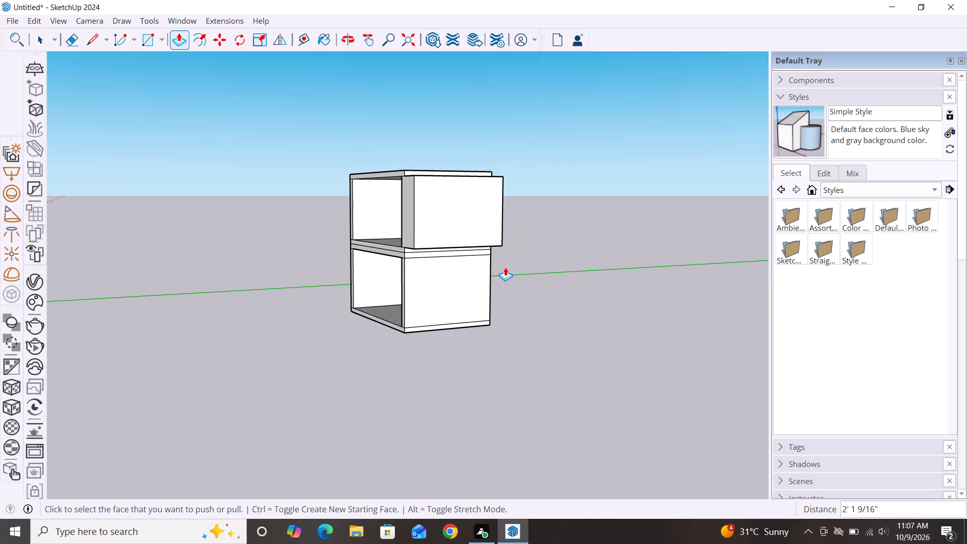
{"action": "left_click", "coordinate": [469, 249]}
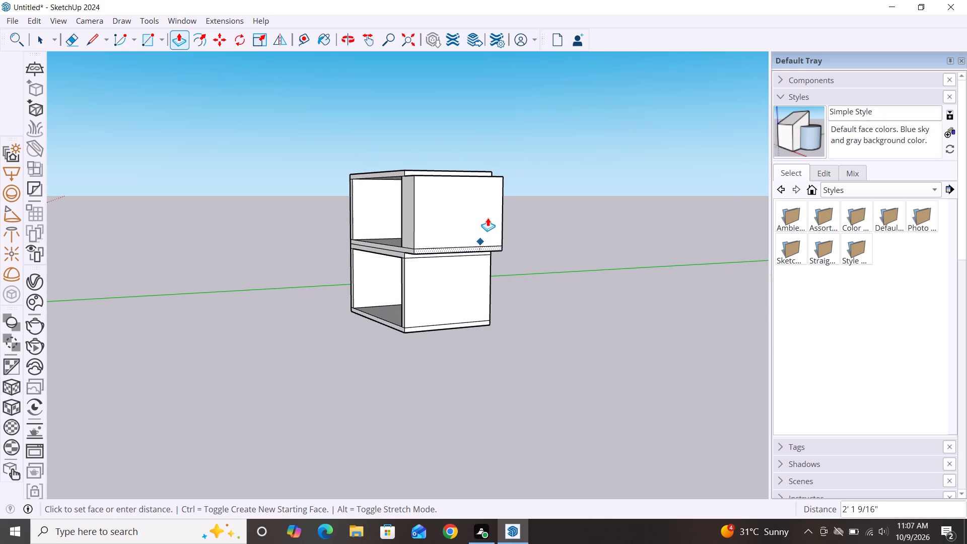
{"action": "left_click", "coordinate": [476, 210]}
{"action": "left_click", "coordinate": [457, 254]}
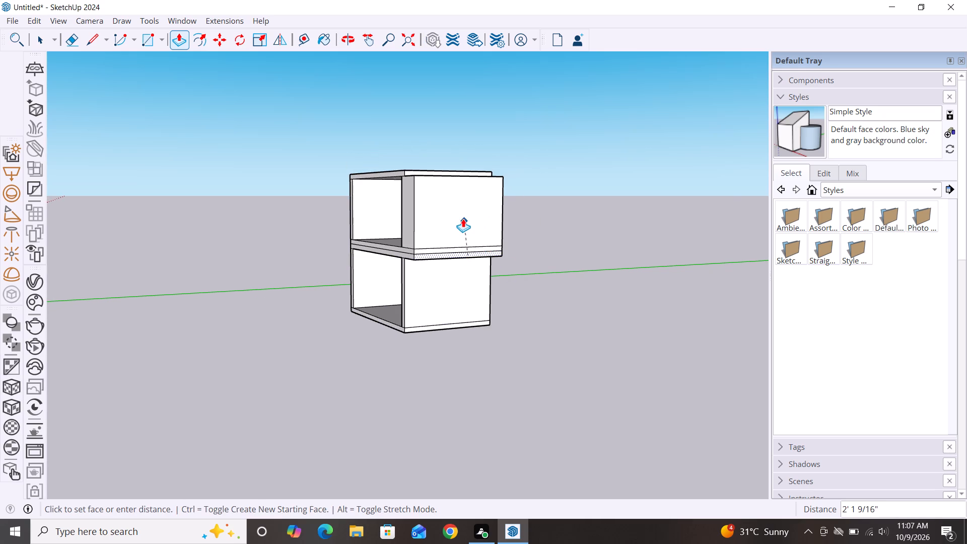
{"action": "left_click", "coordinate": [463, 219]}
Extend the lower box's right outer wall face and the bottom slab's right end by 2' 1 9/16", flush with the storey above.
{"action": "left_click", "coordinate": [453, 302]}
{"action": "left_click", "coordinate": [458, 234]}
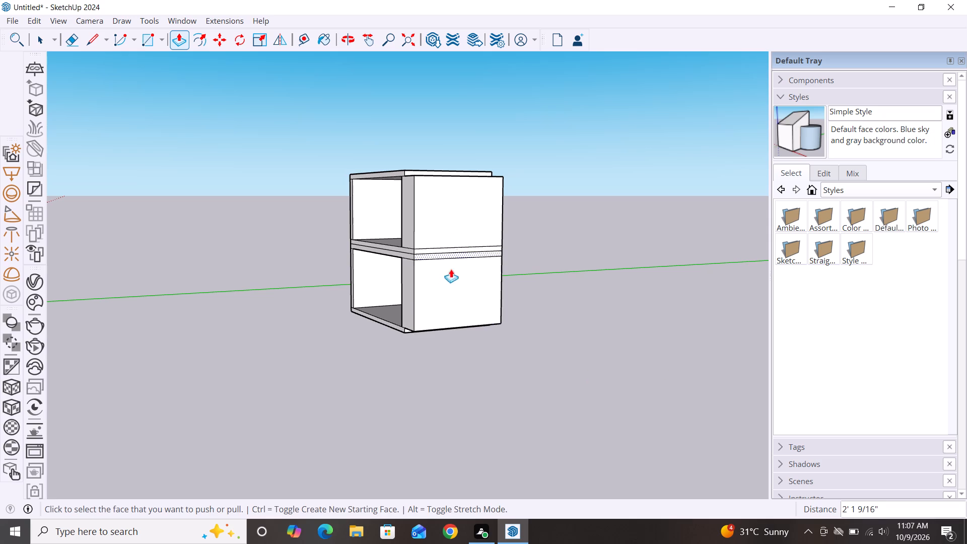
{"action": "left_click", "coordinate": [408, 331]}
{"action": "left_click", "coordinate": [437, 299]}
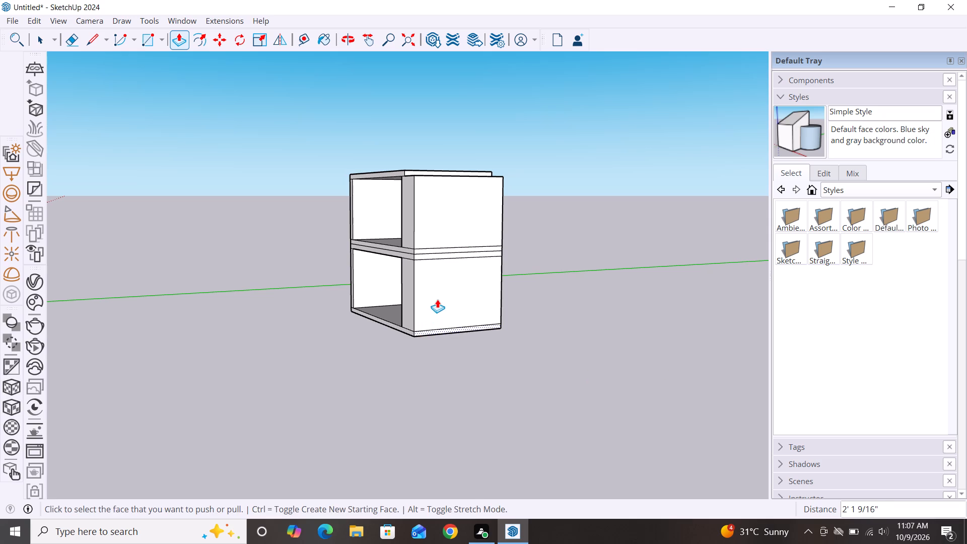
Extend the right end of the top roof slab by 2' 1 9/16", flush with the upper side wall.
{"action": "left_click", "coordinate": [419, 170]}
{"action": "left_click", "coordinate": [425, 170]}
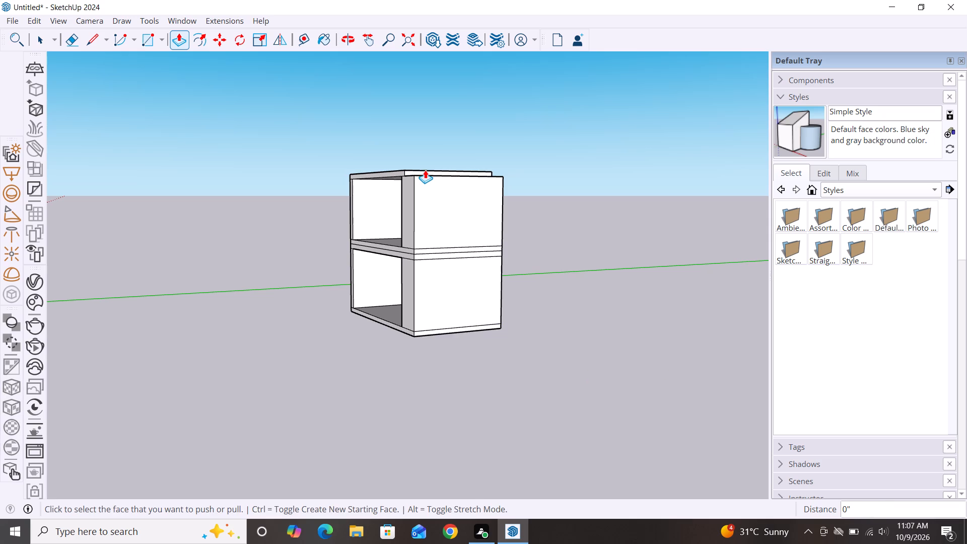
{"action": "left_click", "coordinate": [426, 171]}
{"action": "left_click", "coordinate": [448, 203]}
{"action": "scroll", "coordinate": [417, 276], "scroll_direction": "down", "scroll_amount": 3}
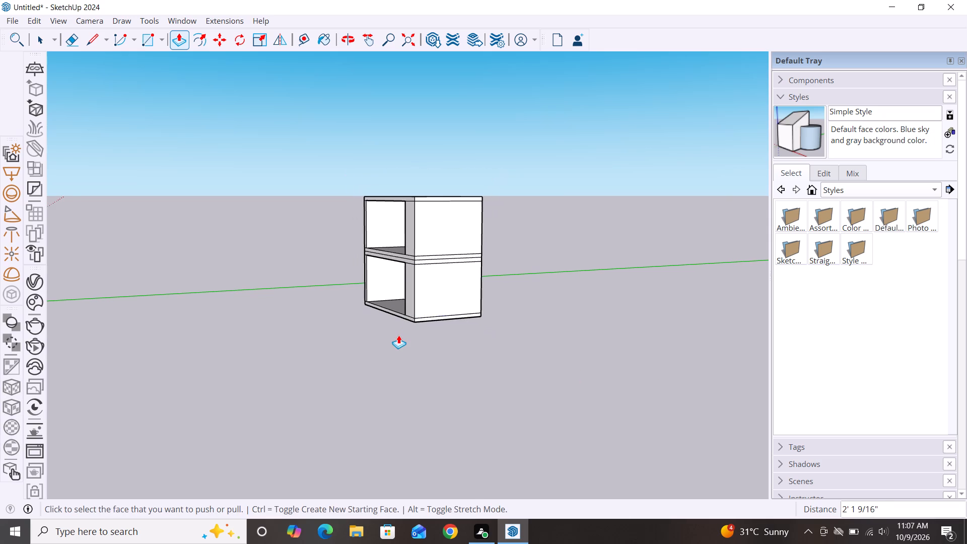
{"action": "middle_click_drag", "start_coordinate": [398, 335], "coordinate": [690, 317]}
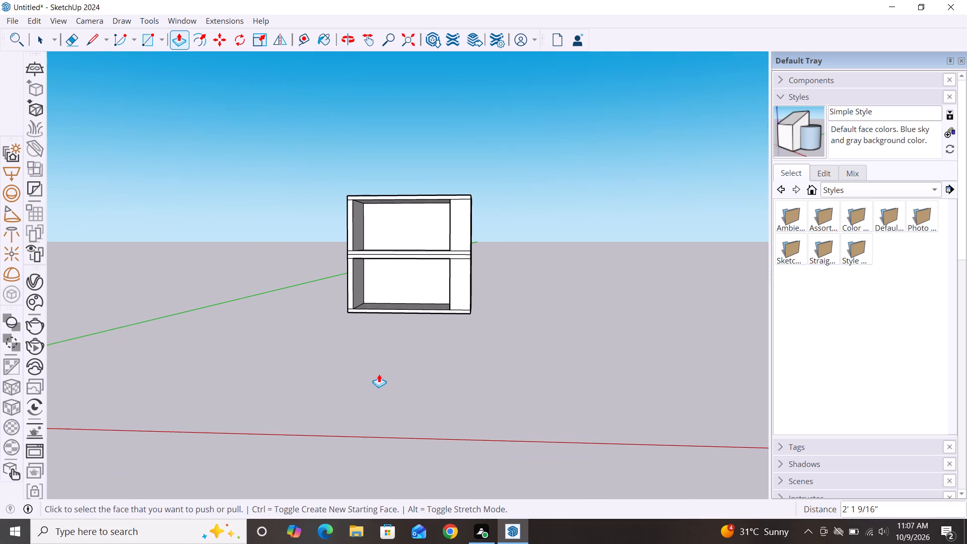
Push the right inner wall faces of both the upper and lower storeys outward by 2' 13/16".
{"action": "middle_click_drag", "start_coordinate": [379, 374], "coordinate": [509, 380]}
{"action": "middle_click_drag", "start_coordinate": [473, 298], "coordinate": [415, 304]}
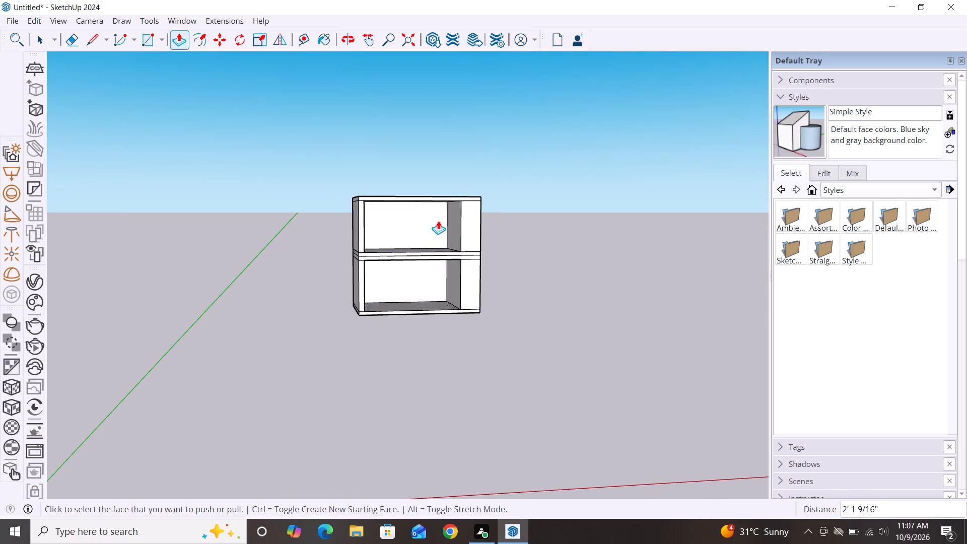
{"action": "scroll", "coordinate": [438, 220], "scroll_direction": "up", "scroll_amount": 6}
{"action": "left_click", "coordinate": [469, 244]}
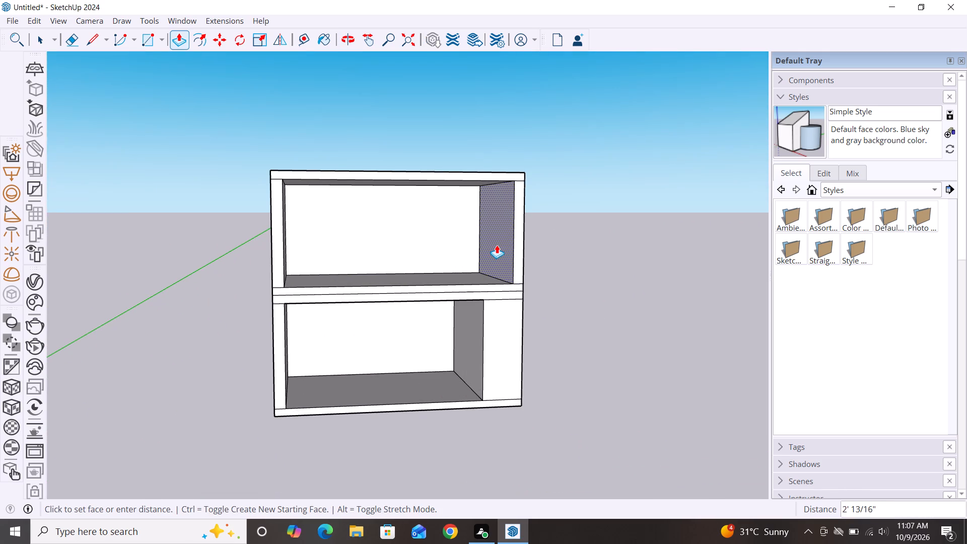
{"action": "left_click", "coordinate": [497, 245]}
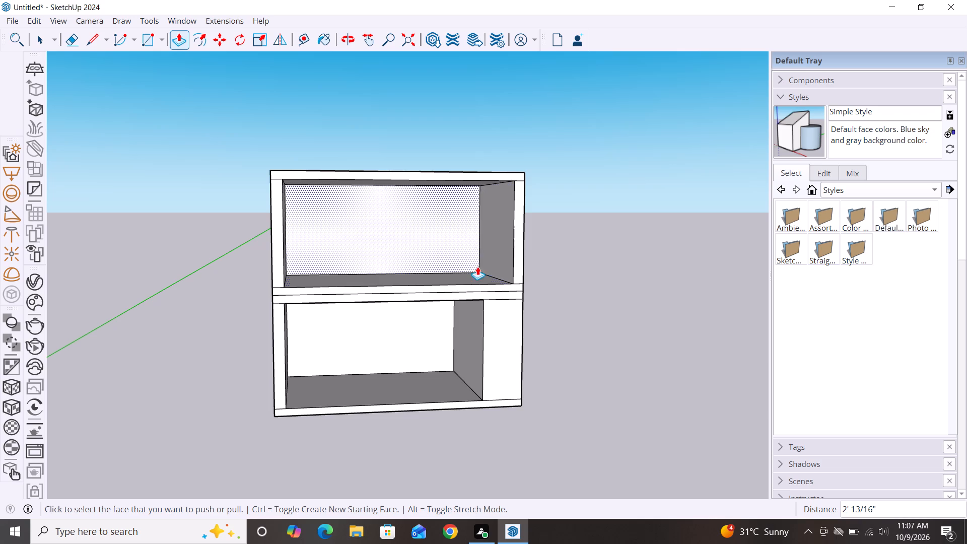
{"action": "left_click", "coordinate": [473, 337]}
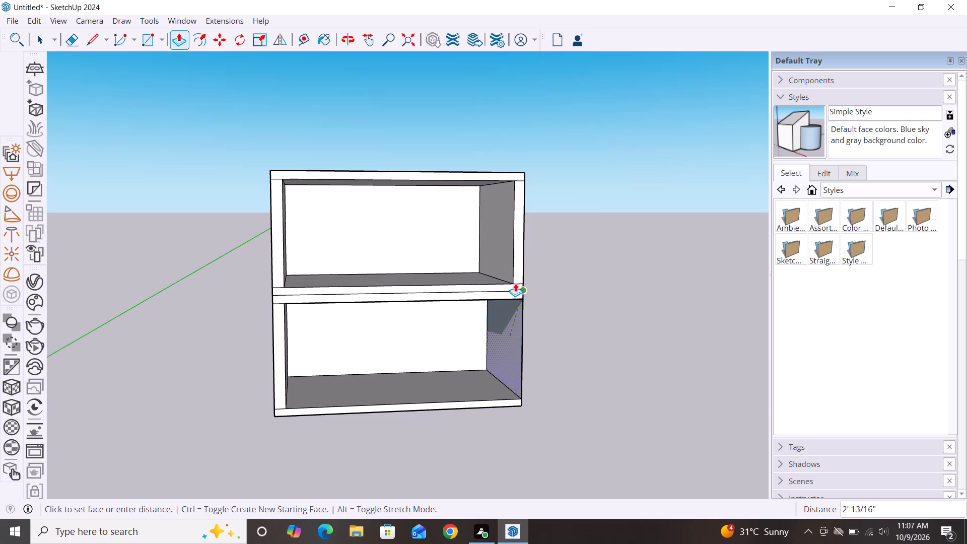
{"action": "left_click", "coordinate": [510, 267]}
{"action": "key", "text": "space"}
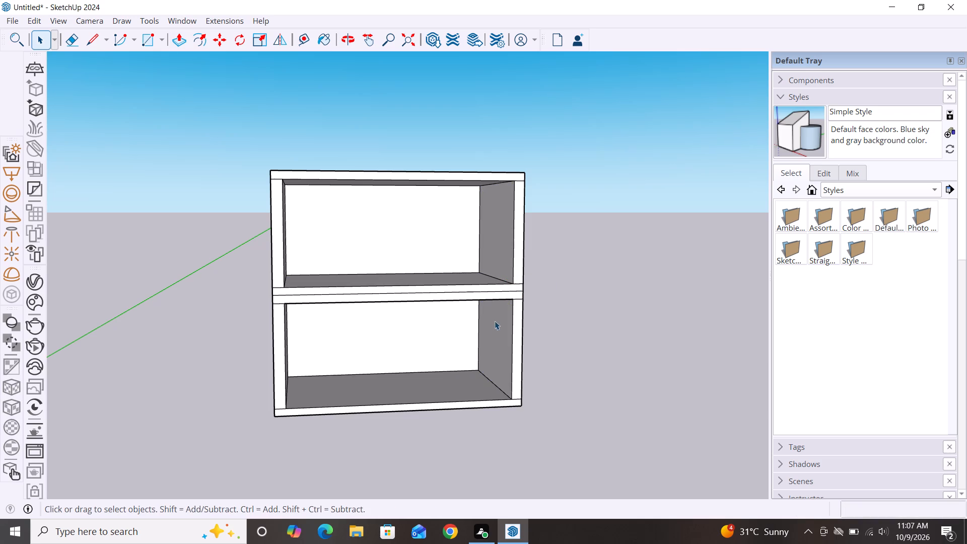
Examine the widened two-storey box from the front at lower and higher viewing angles.
{"action": "scroll", "coordinate": [494, 321], "scroll_direction": "down", "scroll_amount": 2}
{"action": "scroll", "coordinate": [537, 230], "scroll_direction": "down", "scroll_amount": 3}
{"action": "middle_click_drag", "start_coordinate": [556, 397], "coordinate": [533, 357]}
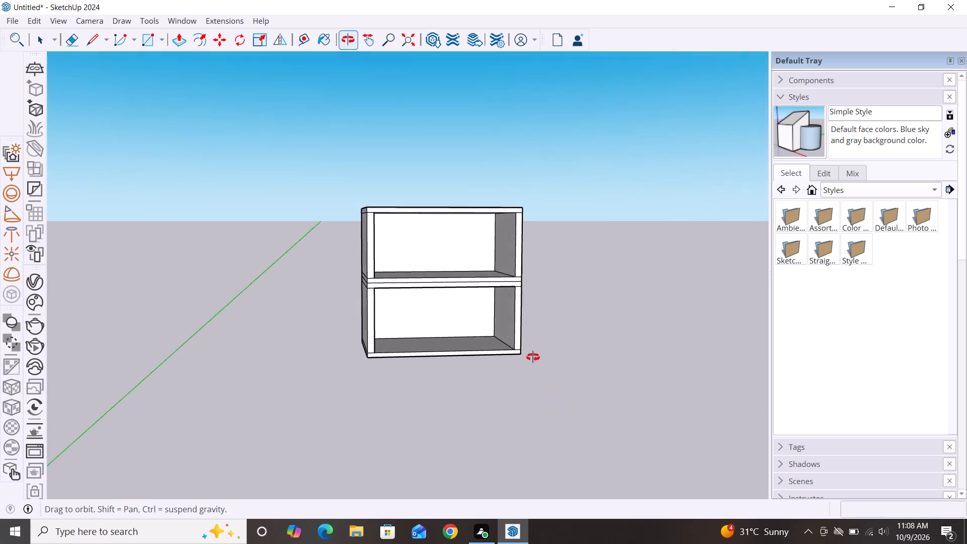
{"action": "middle_click_drag", "start_coordinate": [533, 357], "coordinate": [529, 349]}
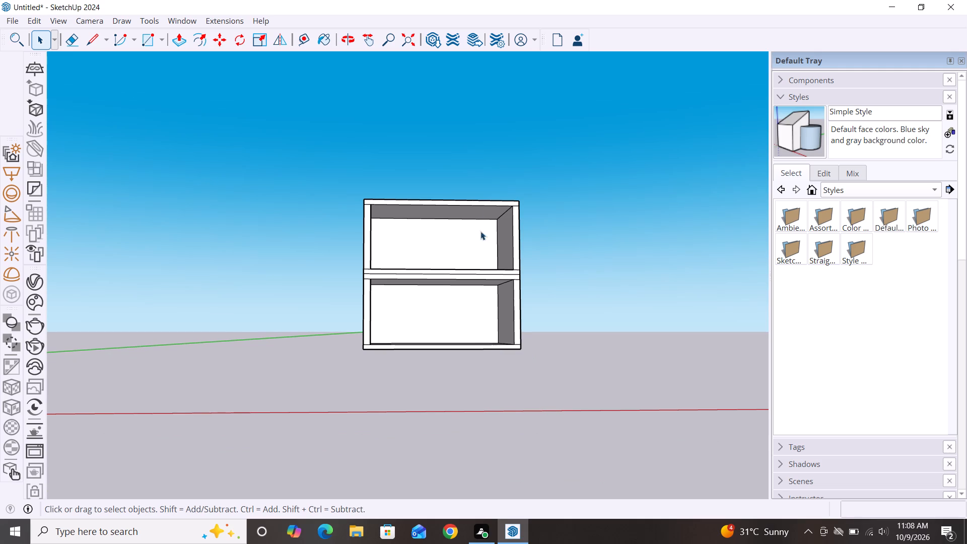
{"action": "scroll", "coordinate": [469, 206], "scroll_direction": "down", "scroll_amount": 2}
{"action": "middle_click_drag", "start_coordinate": [450, 276], "coordinate": [455, 330]}
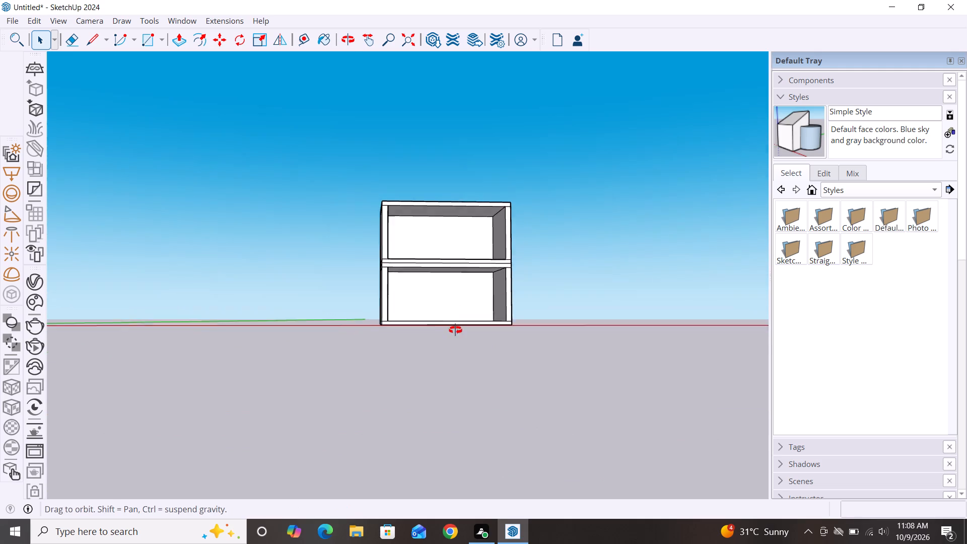
{"action": "middle_click_drag", "start_coordinate": [455, 330], "coordinate": [457, 355]}
{"action": "scroll", "coordinate": [484, 228], "scroll_direction": "up", "scroll_amount": 5}
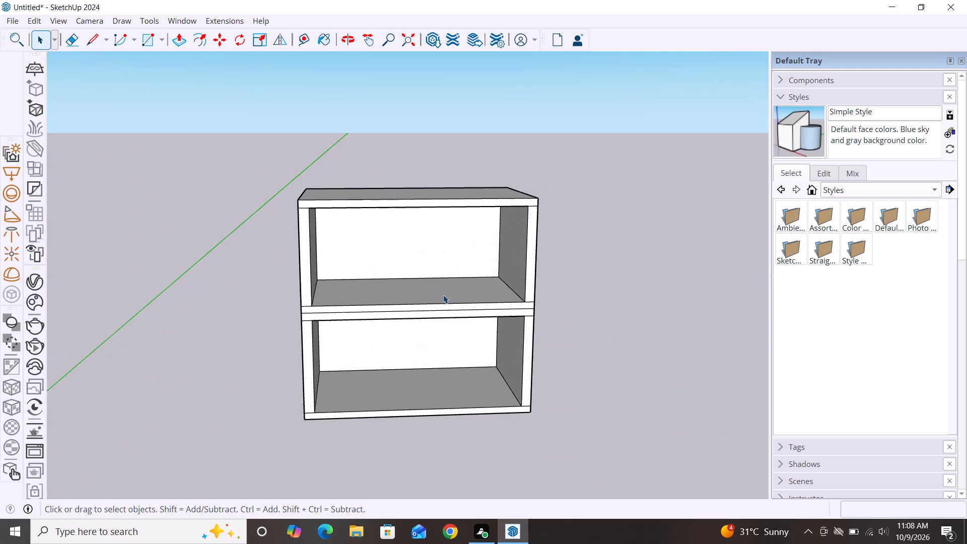
{"action": "middle_click_drag", "start_coordinate": [443, 295], "coordinate": [433, 258]}
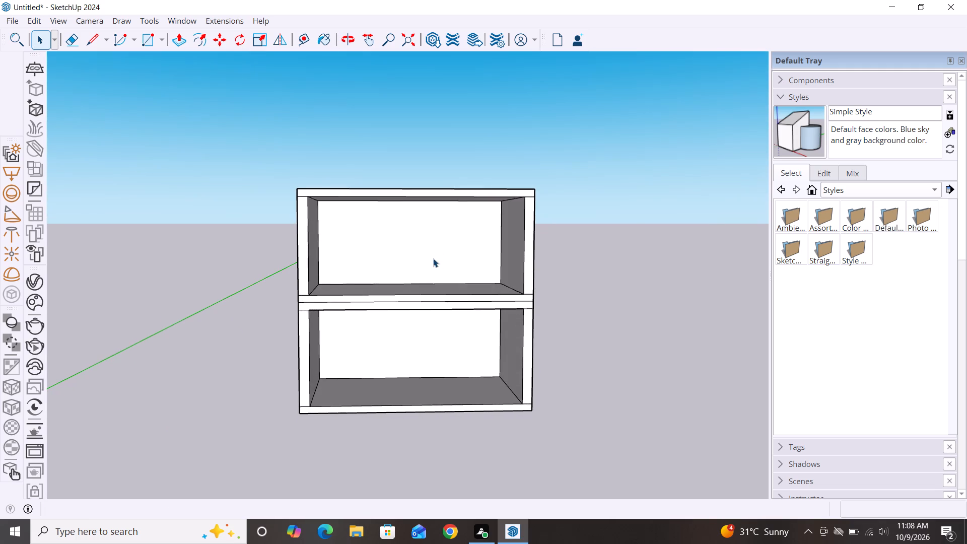
{"action": "scroll", "coordinate": [469, 264], "scroll_direction": "up", "scroll_amount": 2}
{"action": "scroll", "coordinate": [480, 215], "scroll_direction": "down", "scroll_amount": 3}
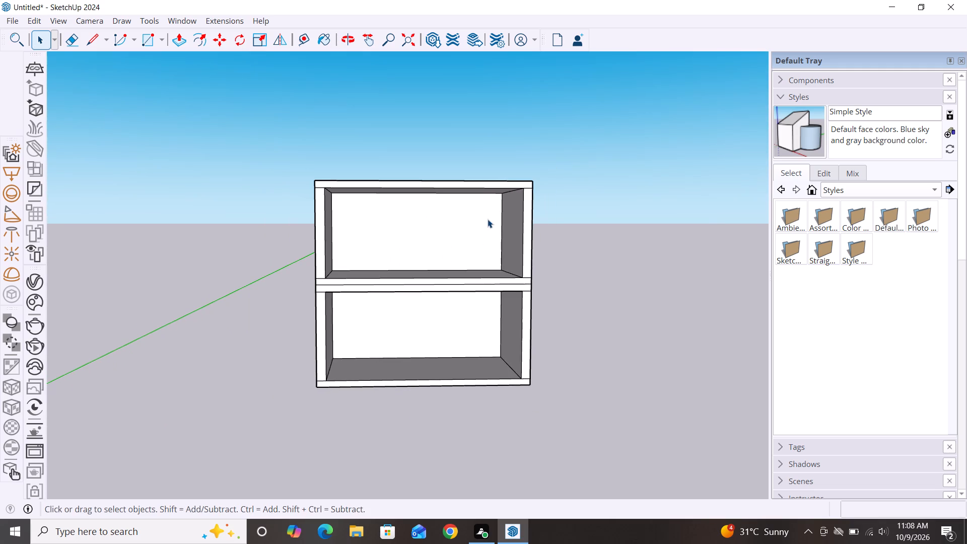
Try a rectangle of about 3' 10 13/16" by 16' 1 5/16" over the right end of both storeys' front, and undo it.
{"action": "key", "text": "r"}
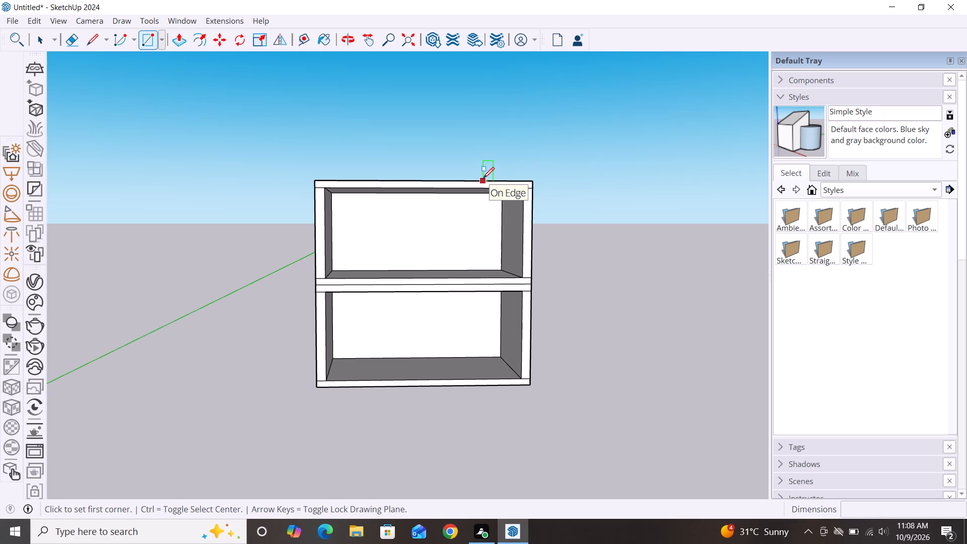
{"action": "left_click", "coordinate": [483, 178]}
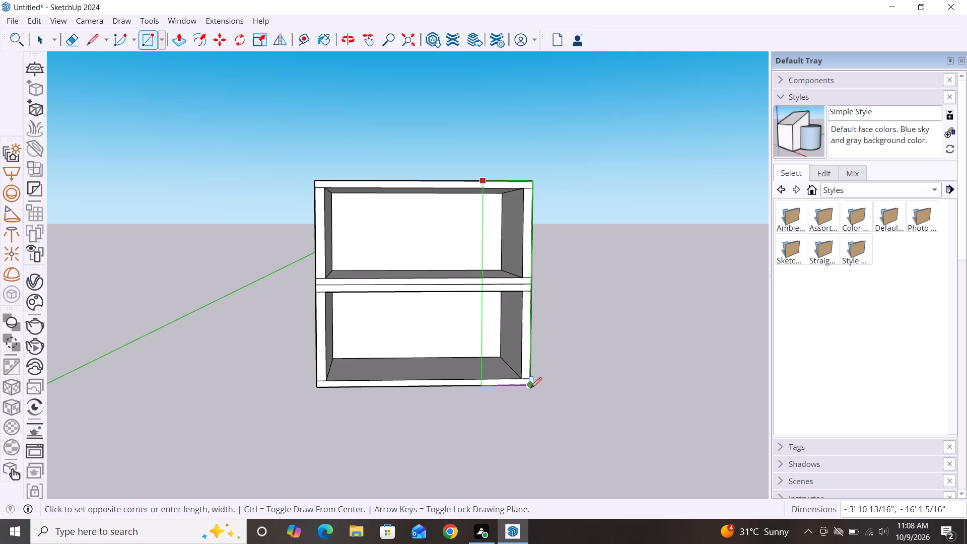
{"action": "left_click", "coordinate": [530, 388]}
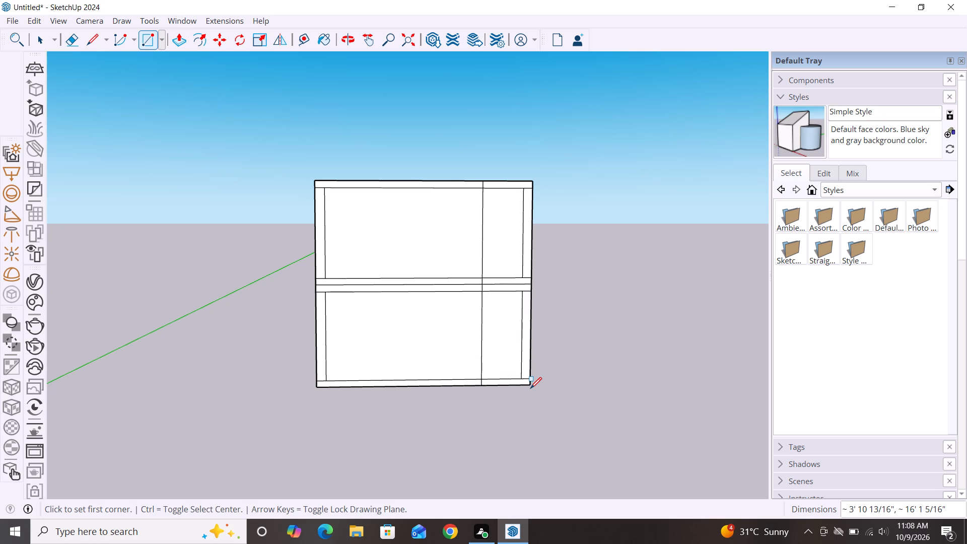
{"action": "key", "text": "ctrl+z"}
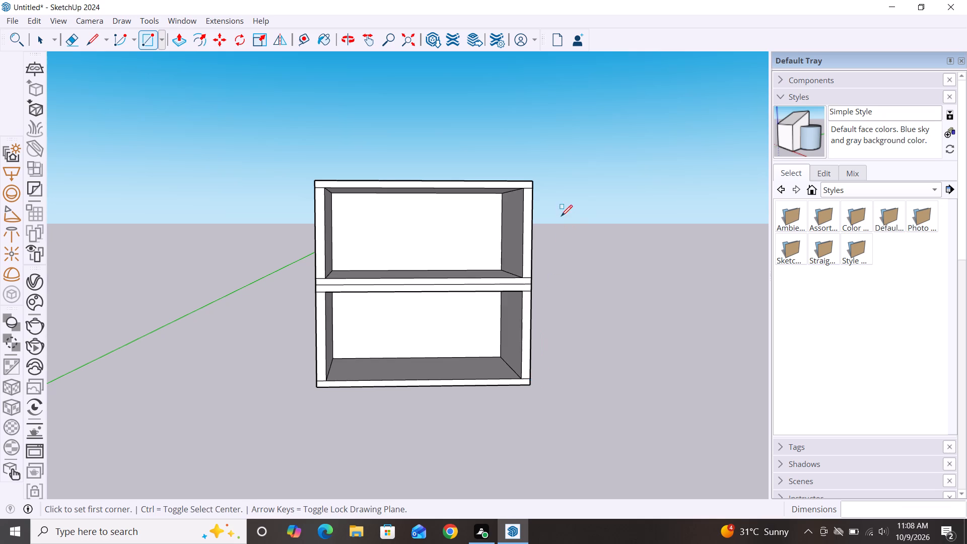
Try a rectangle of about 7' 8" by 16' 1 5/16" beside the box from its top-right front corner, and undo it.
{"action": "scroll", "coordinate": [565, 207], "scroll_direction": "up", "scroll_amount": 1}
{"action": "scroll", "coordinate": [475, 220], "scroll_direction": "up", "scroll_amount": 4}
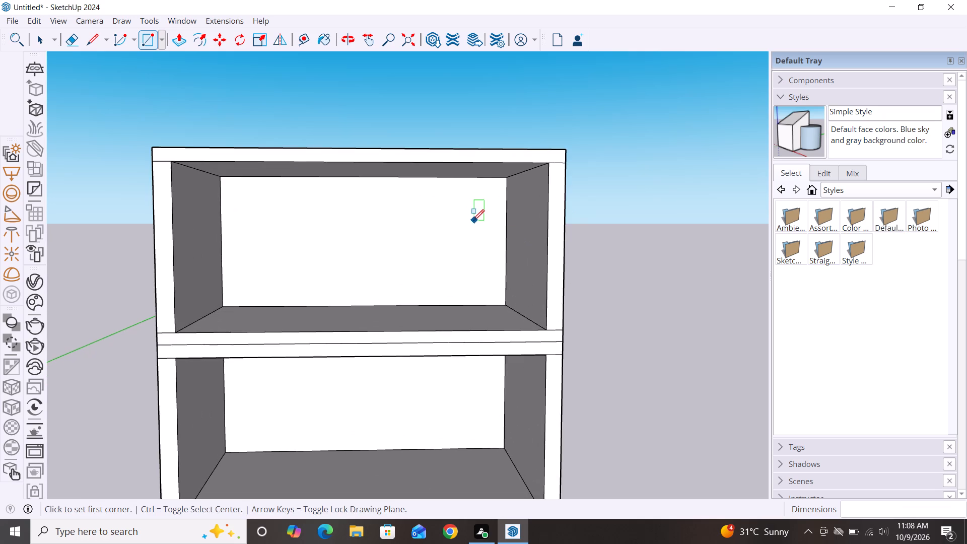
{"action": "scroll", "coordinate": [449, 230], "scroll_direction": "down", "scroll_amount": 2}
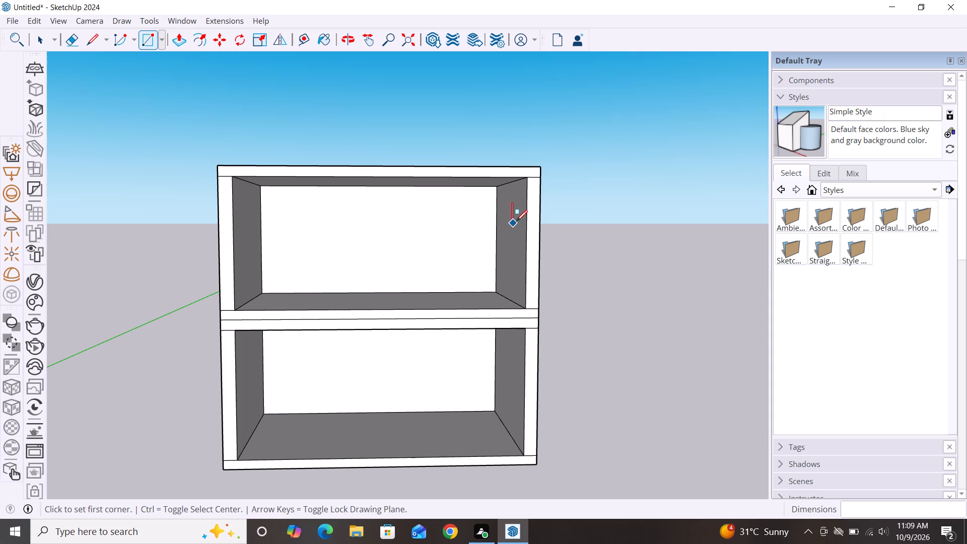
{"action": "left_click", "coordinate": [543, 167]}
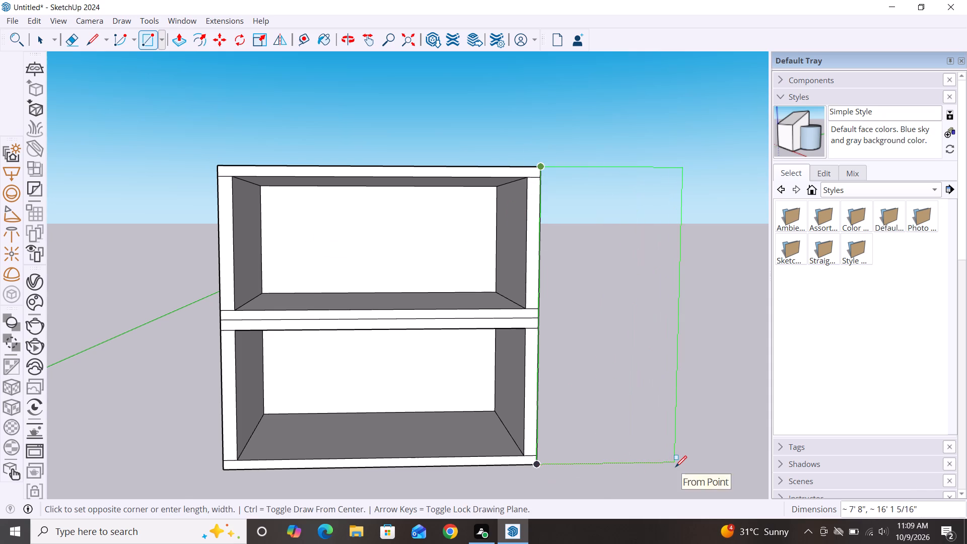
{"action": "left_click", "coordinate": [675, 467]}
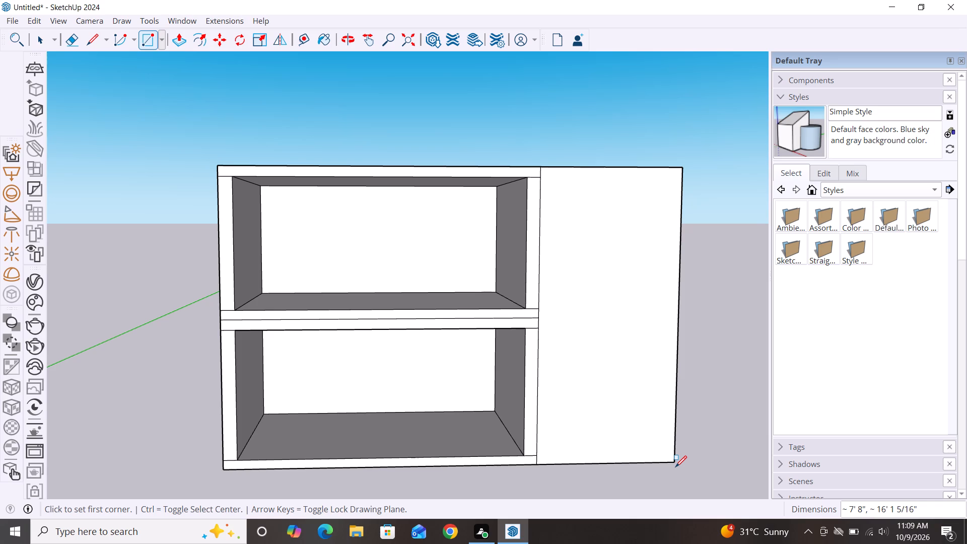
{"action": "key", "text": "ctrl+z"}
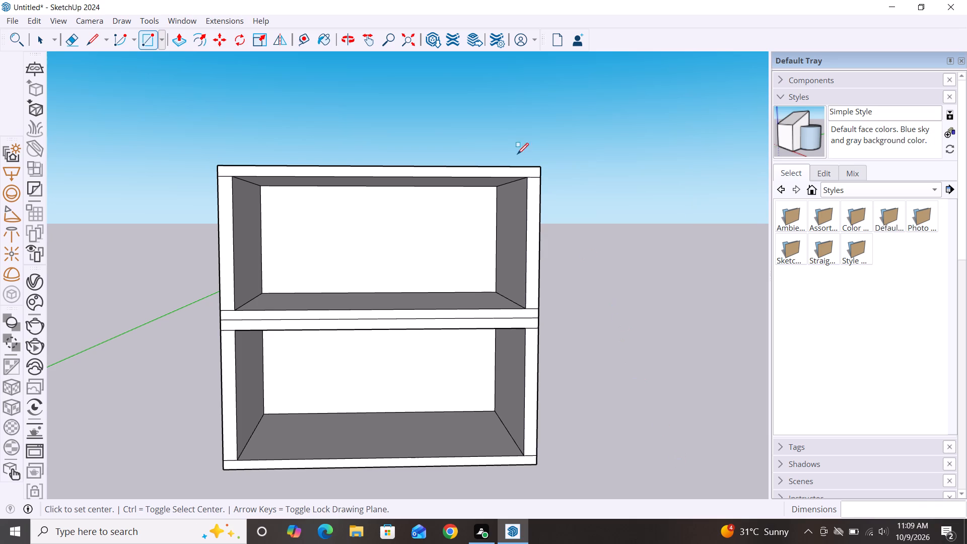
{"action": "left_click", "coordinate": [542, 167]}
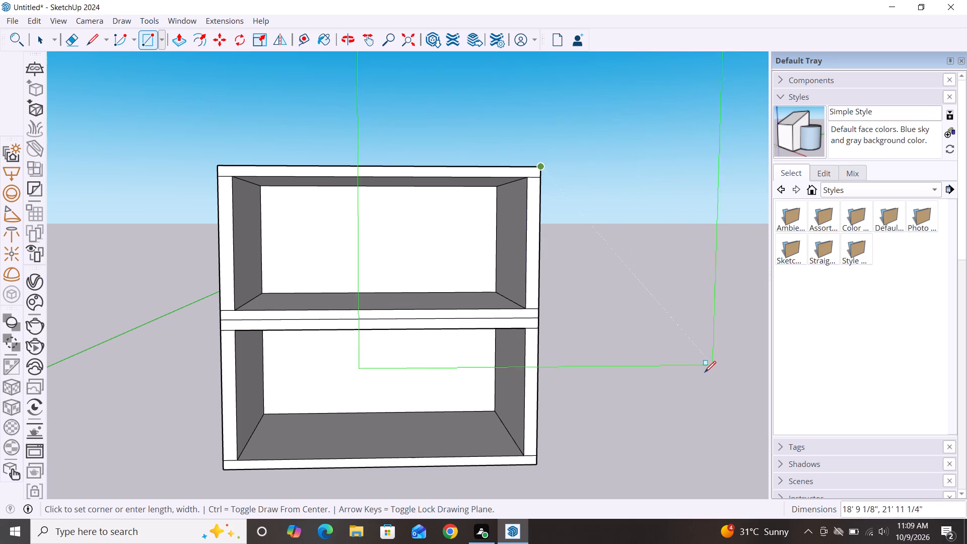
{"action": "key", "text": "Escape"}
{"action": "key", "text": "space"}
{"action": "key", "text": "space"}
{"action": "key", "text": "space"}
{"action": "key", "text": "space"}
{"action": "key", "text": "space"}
Draw a rectangle about 12' 3 1/16" by 15' 7 5/16" beside the box, starting at the roof slab's right front corner.
{"action": "type", "text": "r"}
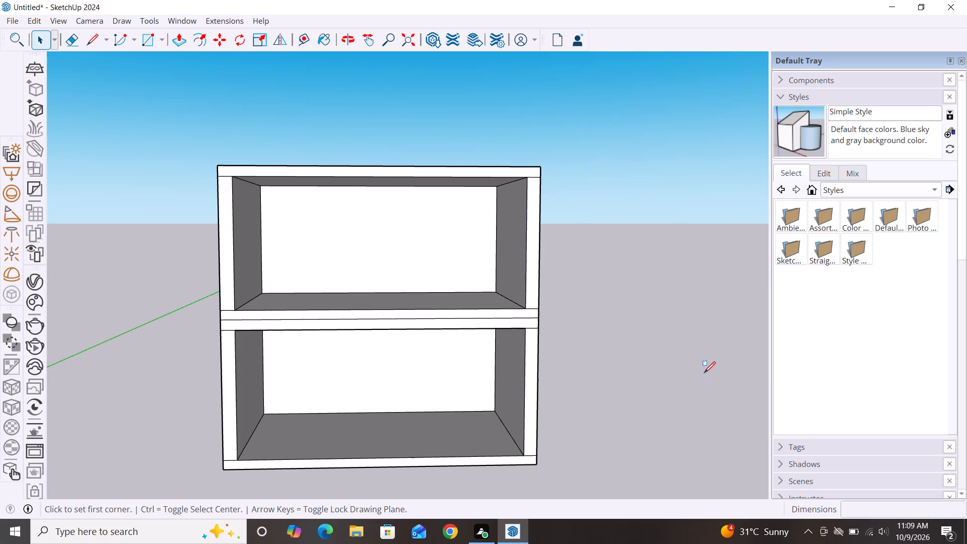
{"action": "left_click", "coordinate": [544, 168]}
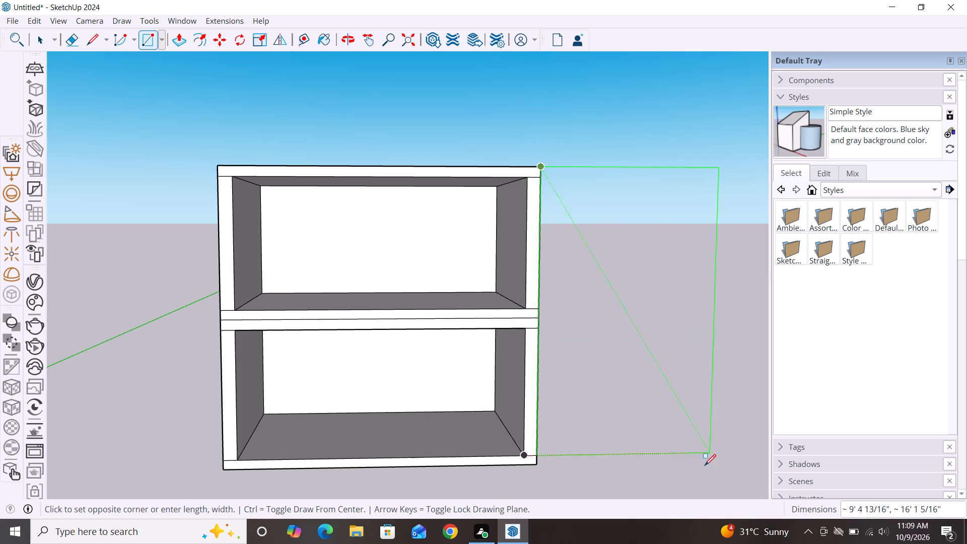
{"action": "scroll", "coordinate": [458, 397], "scroll_direction": "down", "scroll_amount": 3}
{"action": "scroll", "coordinate": [311, 314], "scroll_direction": "down", "scroll_amount": 3}
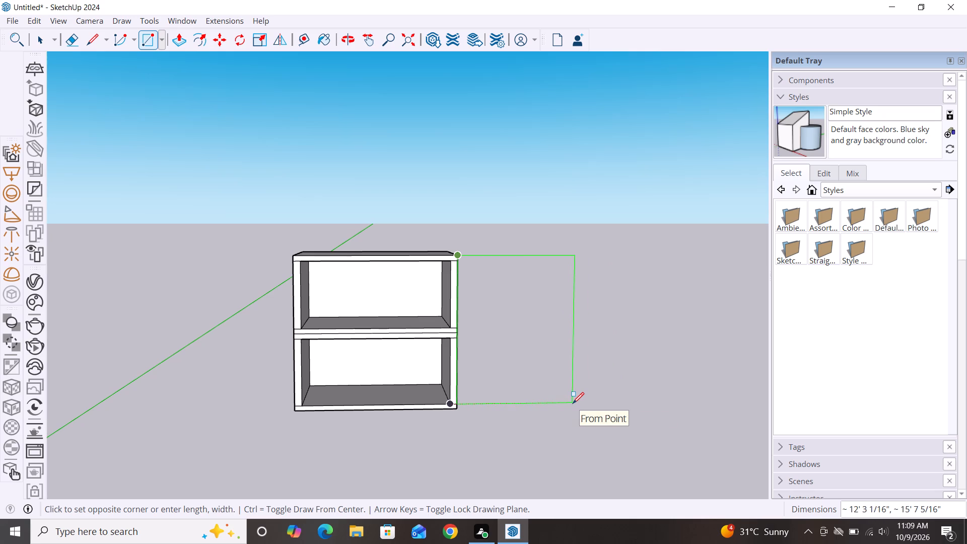
{"action": "left_click", "coordinate": [573, 403]}
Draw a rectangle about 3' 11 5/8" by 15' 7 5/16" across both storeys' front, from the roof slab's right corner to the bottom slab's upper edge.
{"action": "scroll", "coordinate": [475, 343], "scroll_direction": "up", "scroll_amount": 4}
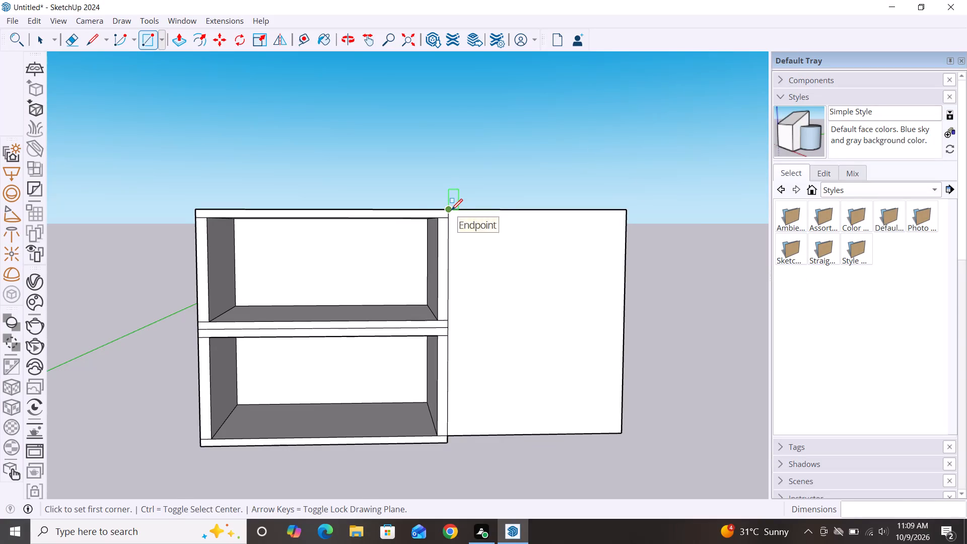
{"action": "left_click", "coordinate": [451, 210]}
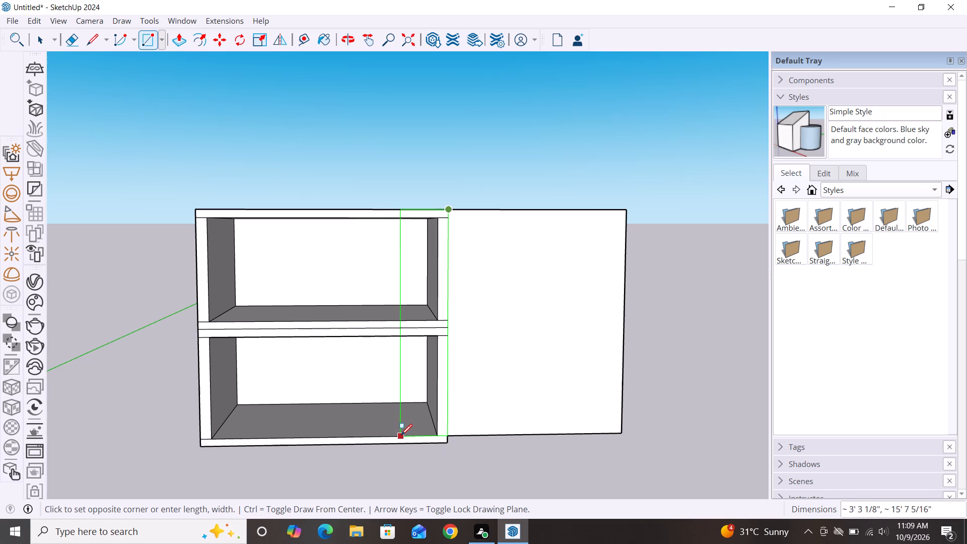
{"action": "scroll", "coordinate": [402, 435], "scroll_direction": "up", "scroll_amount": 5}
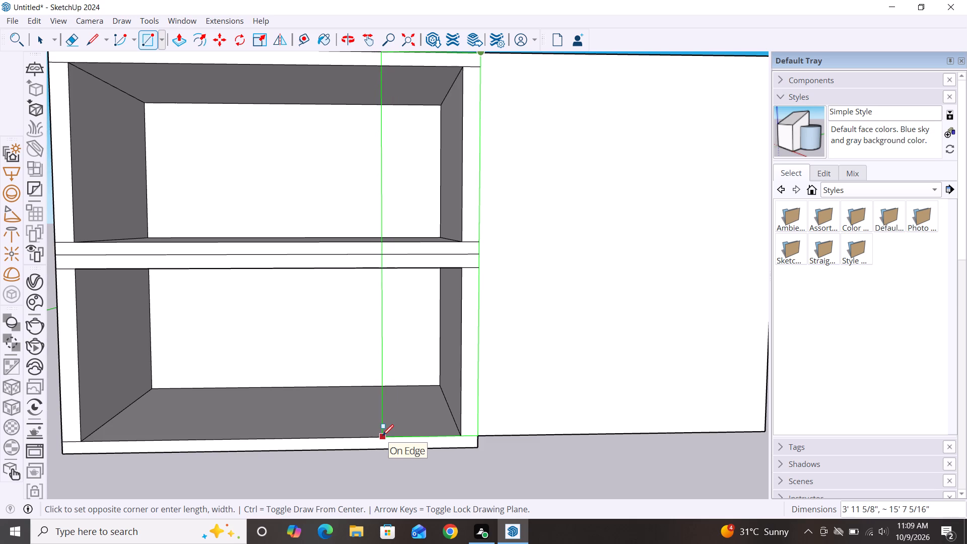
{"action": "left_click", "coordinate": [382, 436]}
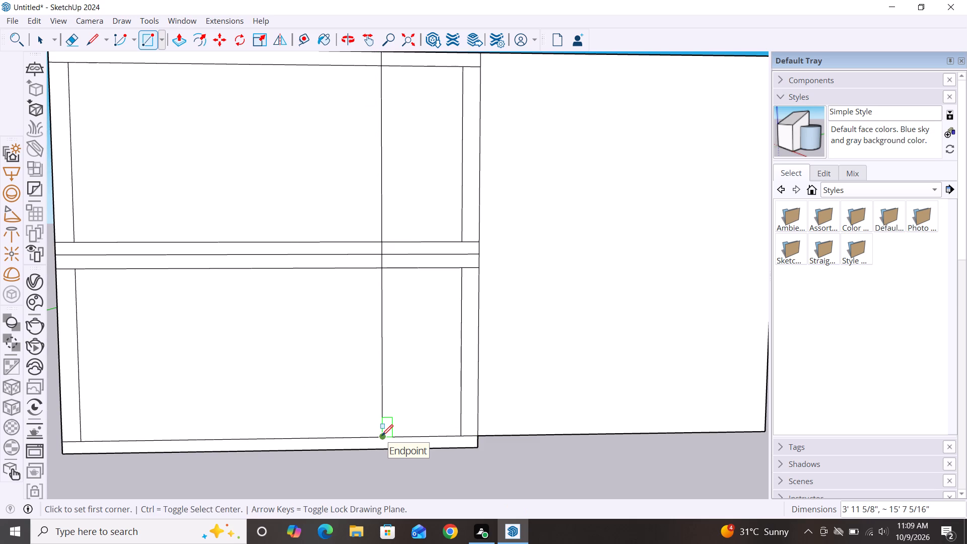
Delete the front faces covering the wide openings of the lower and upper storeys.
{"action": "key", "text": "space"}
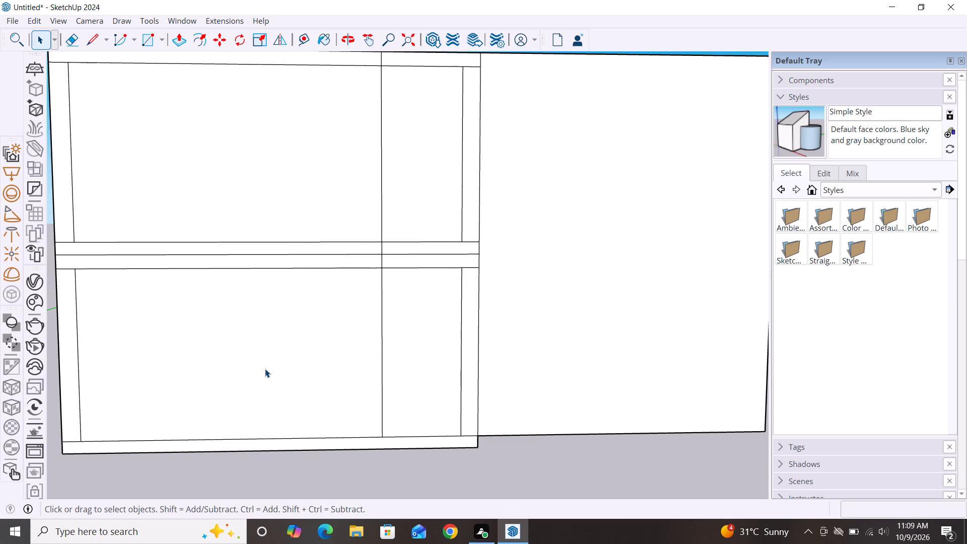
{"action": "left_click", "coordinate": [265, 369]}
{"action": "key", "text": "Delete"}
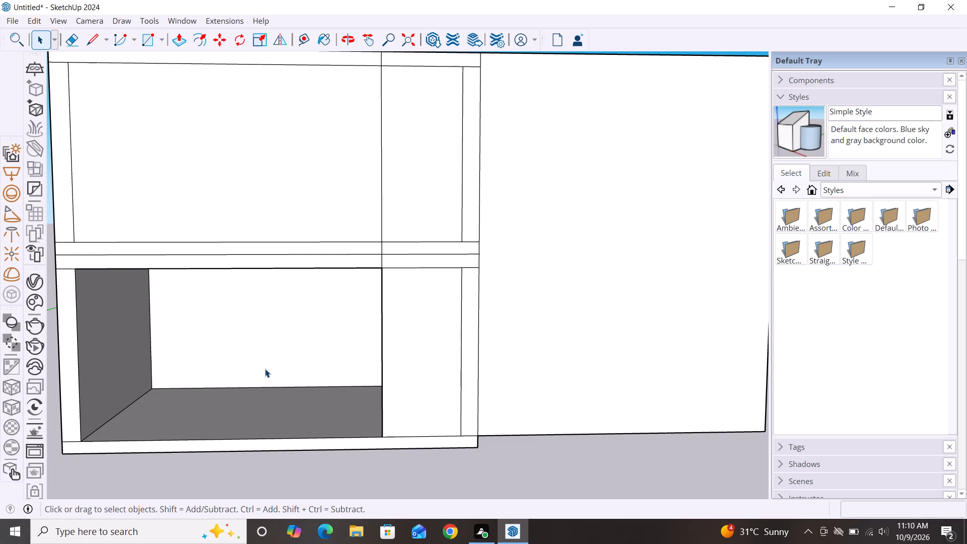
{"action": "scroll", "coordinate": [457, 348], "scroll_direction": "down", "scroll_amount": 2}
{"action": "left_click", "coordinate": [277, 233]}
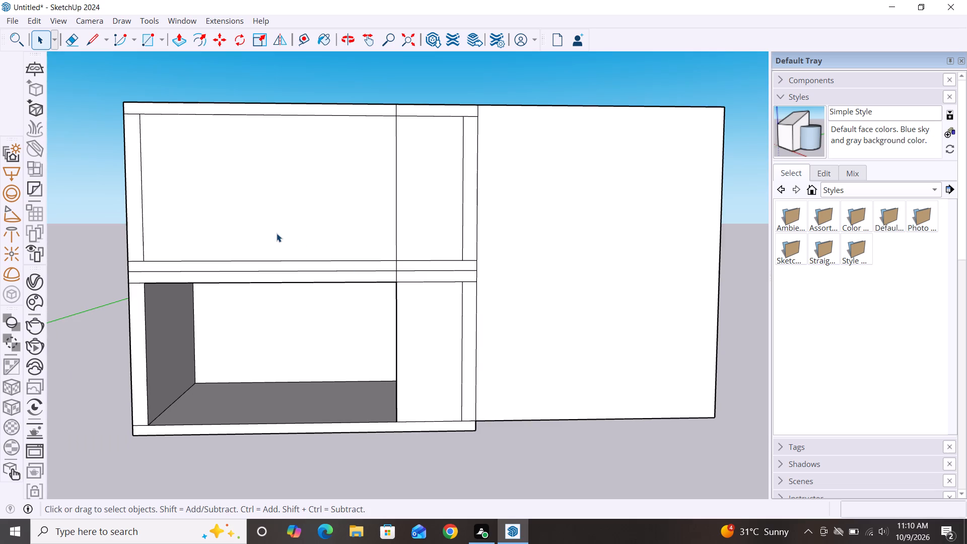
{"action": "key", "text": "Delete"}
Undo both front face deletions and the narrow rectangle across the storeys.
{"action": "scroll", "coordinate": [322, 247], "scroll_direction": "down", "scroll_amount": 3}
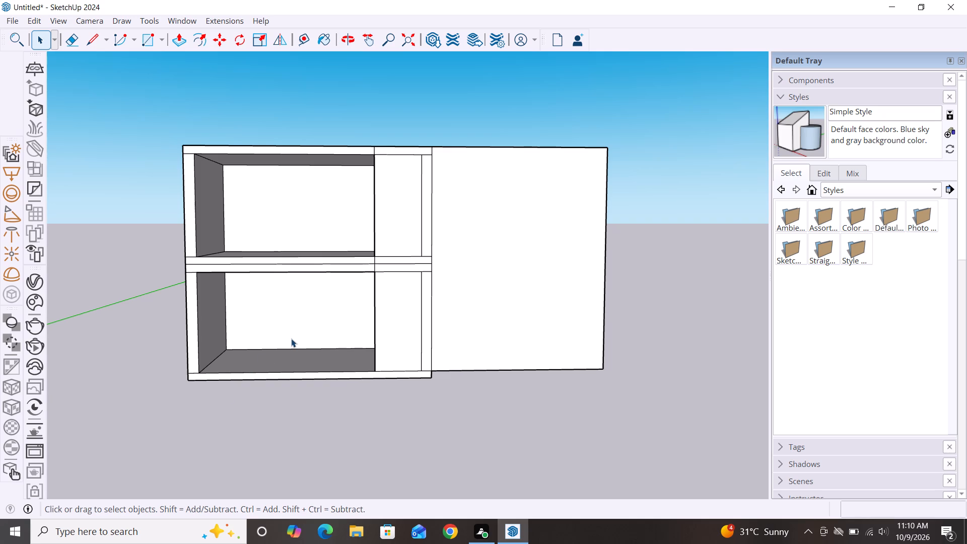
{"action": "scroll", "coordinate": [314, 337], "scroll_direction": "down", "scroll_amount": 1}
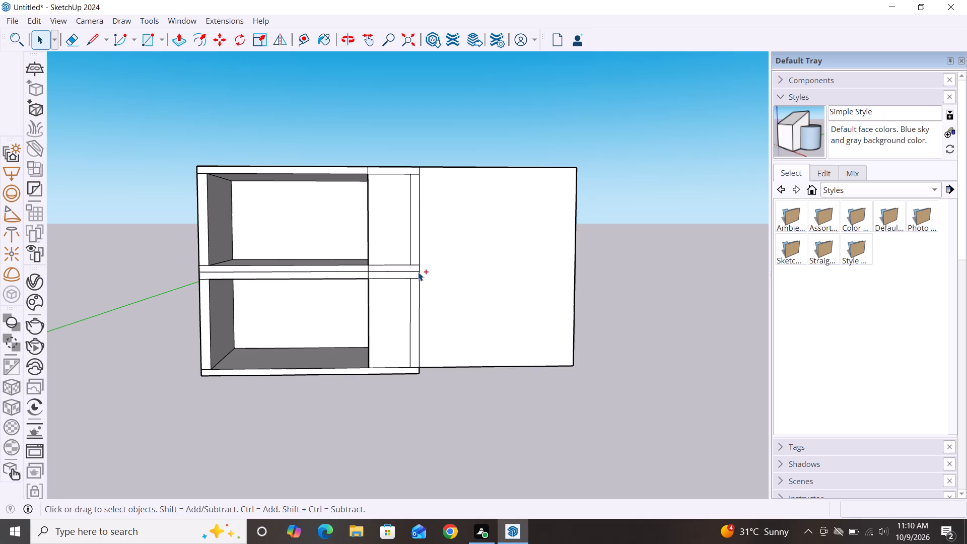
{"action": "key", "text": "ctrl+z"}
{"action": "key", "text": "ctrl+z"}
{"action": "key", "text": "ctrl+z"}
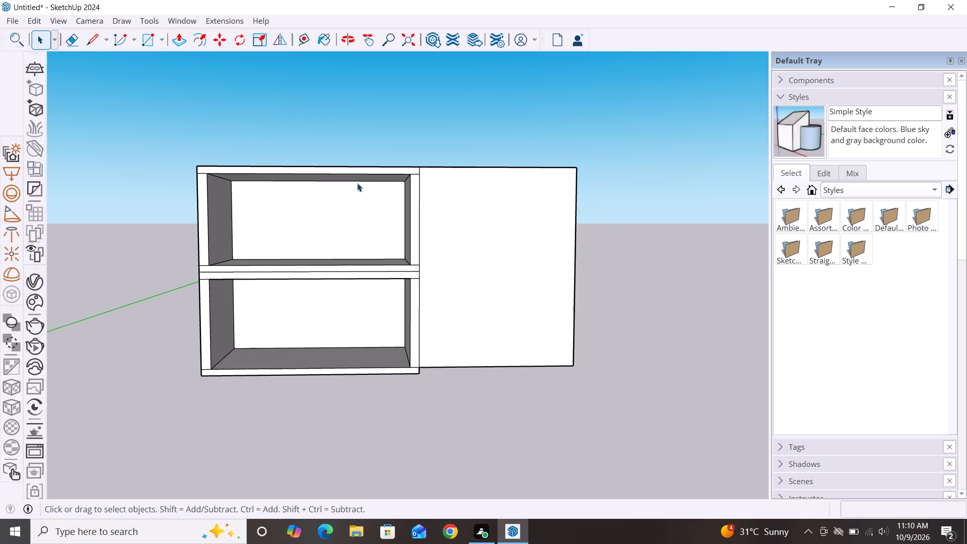
Draw a rectangle about 5' 2 1/16" by 15' 7 5/16" across both storeys' front, from the roof slab's top edge to the bottom slab's upper right corner.
{"action": "key", "text": "r"}
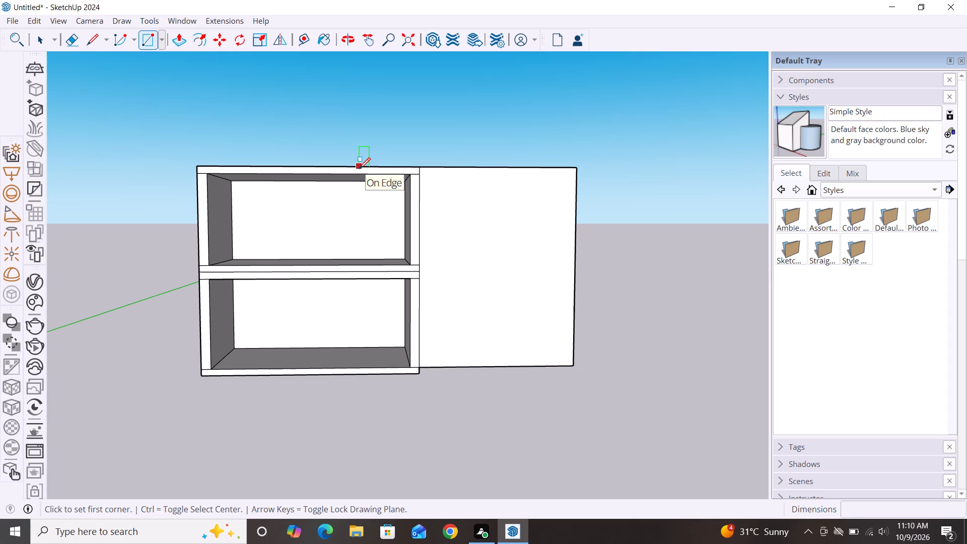
{"action": "left_click", "coordinate": [359, 169]}
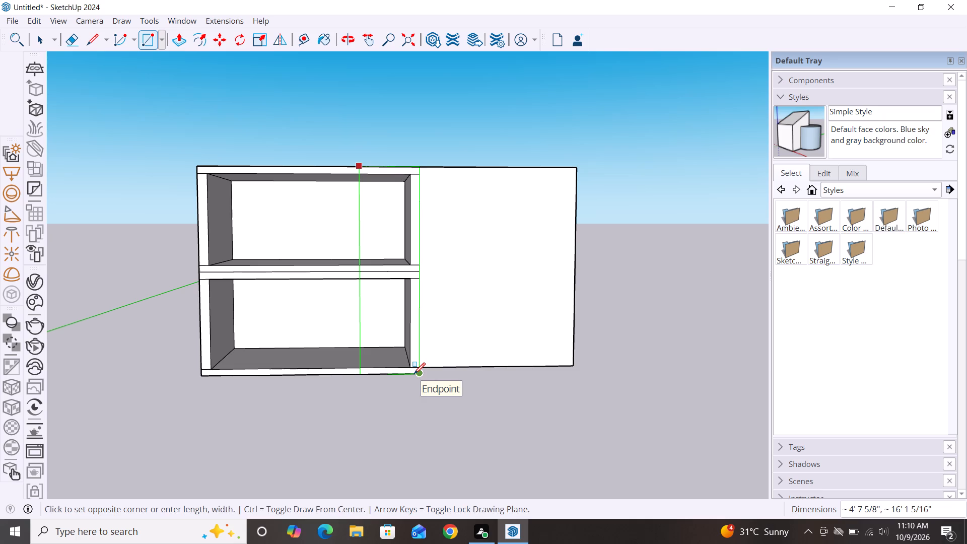
{"action": "key", "text": "Escape"}
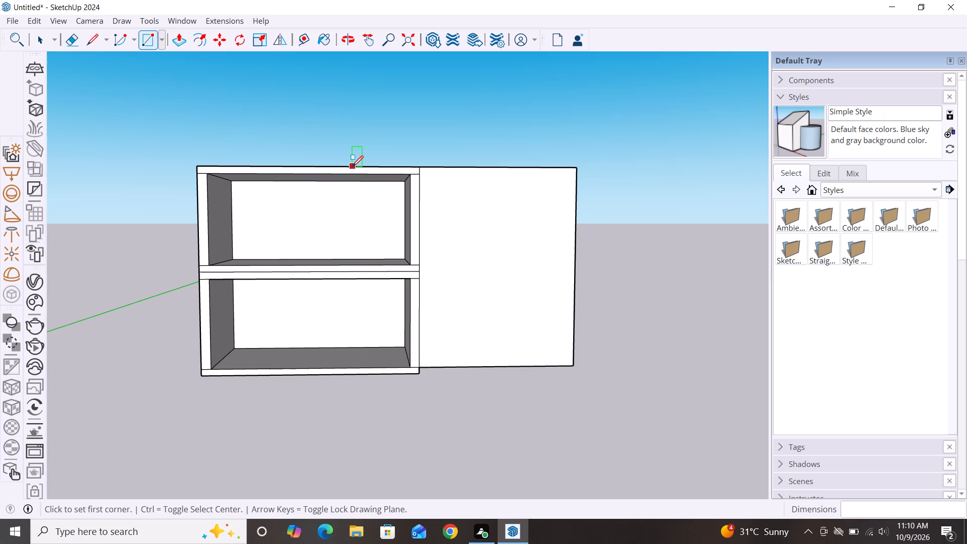
{"action": "left_click", "coordinate": [352, 167]}
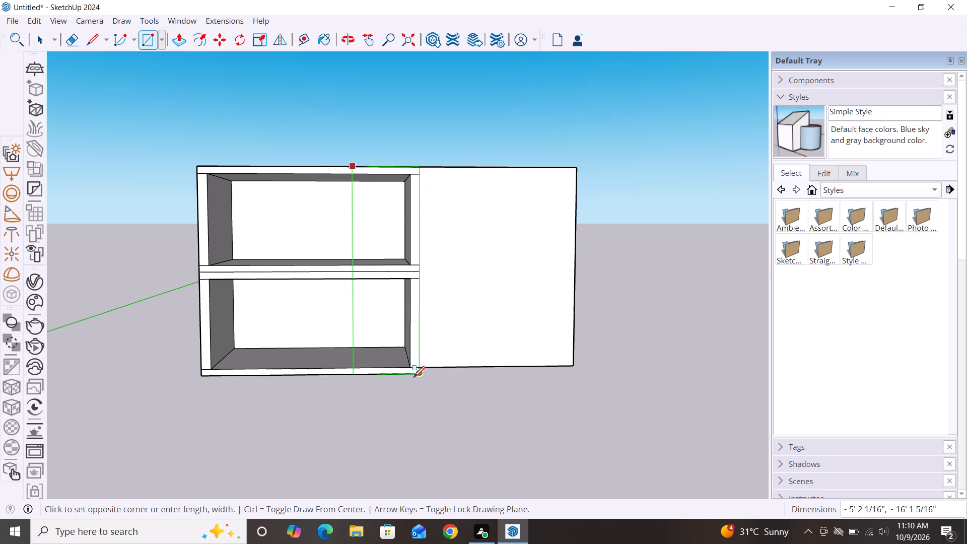
{"action": "double_click", "coordinate": [419, 369]}
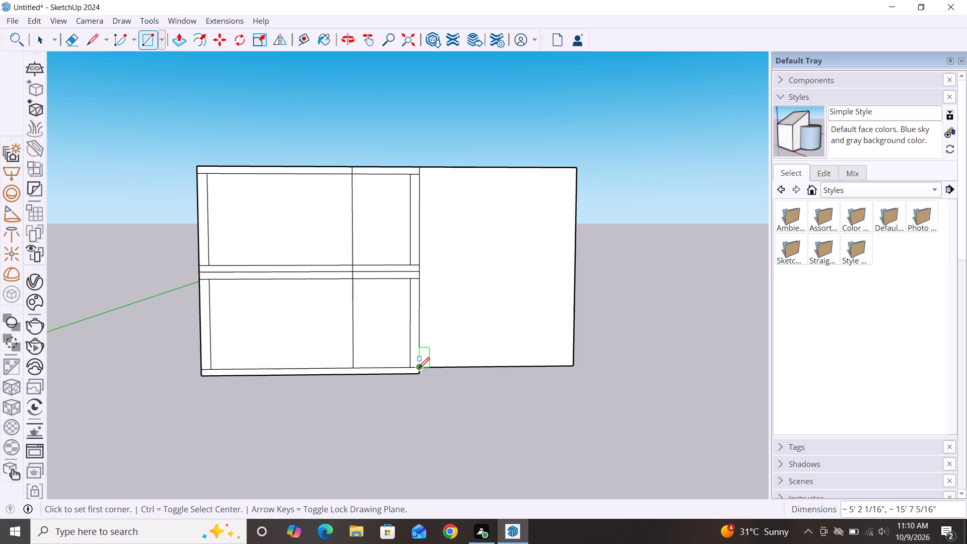
Delete the front faces covering the lower and upper storey openings beside the new narrow rectangle, keeping that rectangle closed.
{"action": "key", "text": "space"}
{"action": "left_click", "coordinate": [285, 308]}
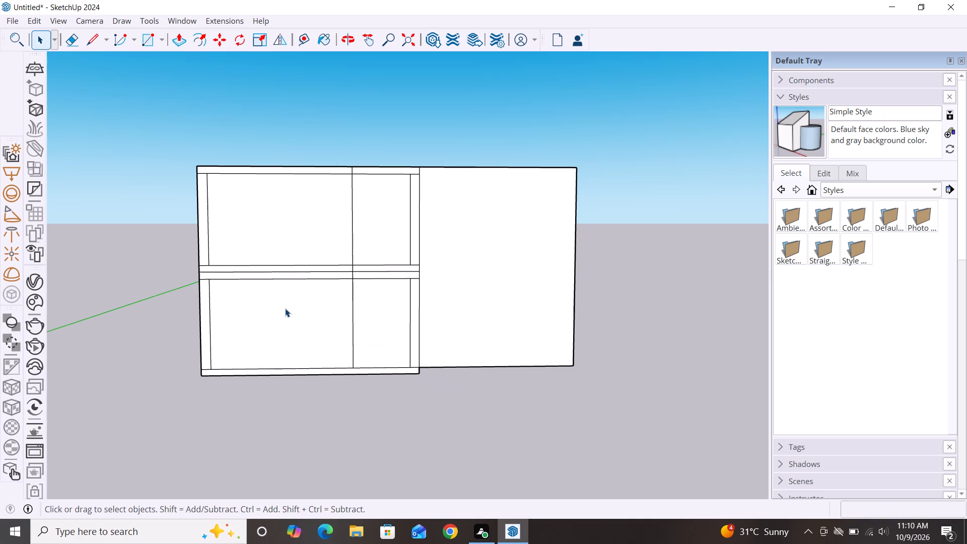
{"action": "key", "text": "Delete"}
{"action": "left_click", "coordinate": [301, 237]}
{"action": "key", "text": "Delete"}
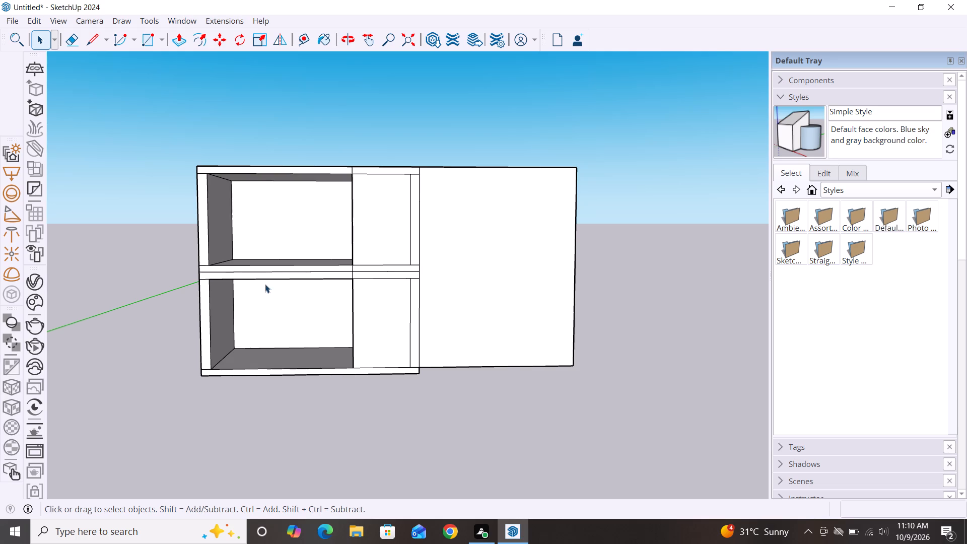
Move the large right-hand panel's outer vertical edge inward along the red axis by about 1' 3 11/16".
{"action": "scroll", "coordinate": [211, 339], "scroll_direction": "down", "scroll_amount": 3}
{"action": "scroll", "coordinate": [421, 295], "scroll_direction": "up", "scroll_amount": 2}
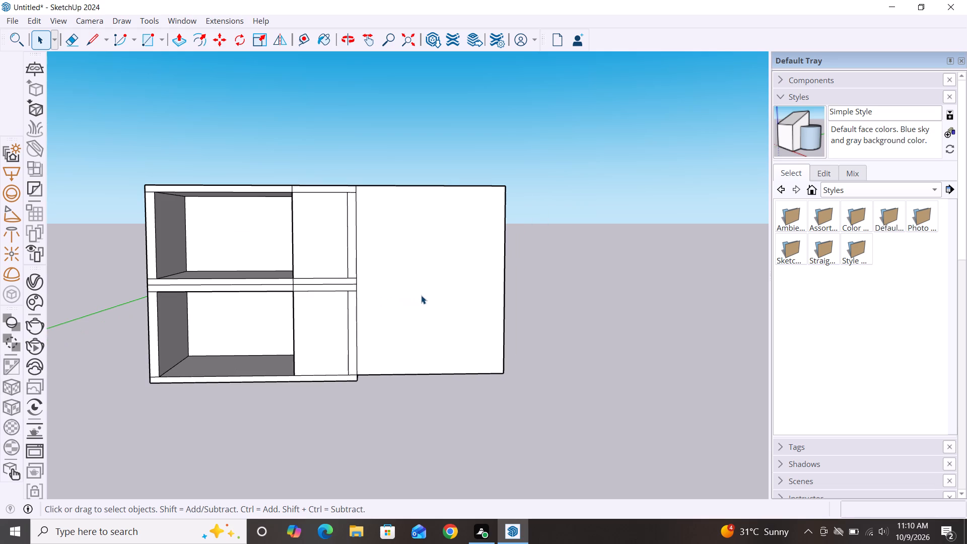
{"action": "left_click", "coordinate": [505, 298]}
{"action": "key", "text": "m"}
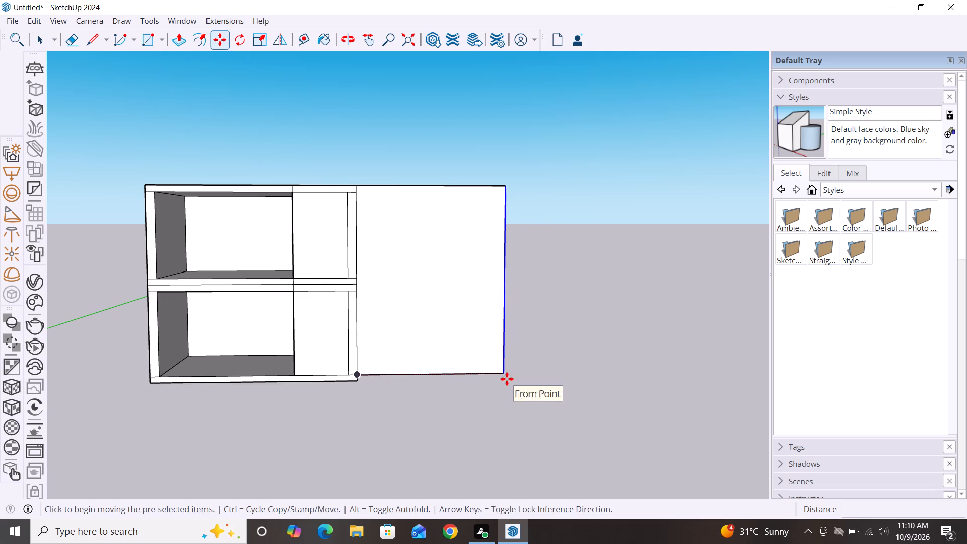
{"action": "left_click", "coordinate": [505, 374]}
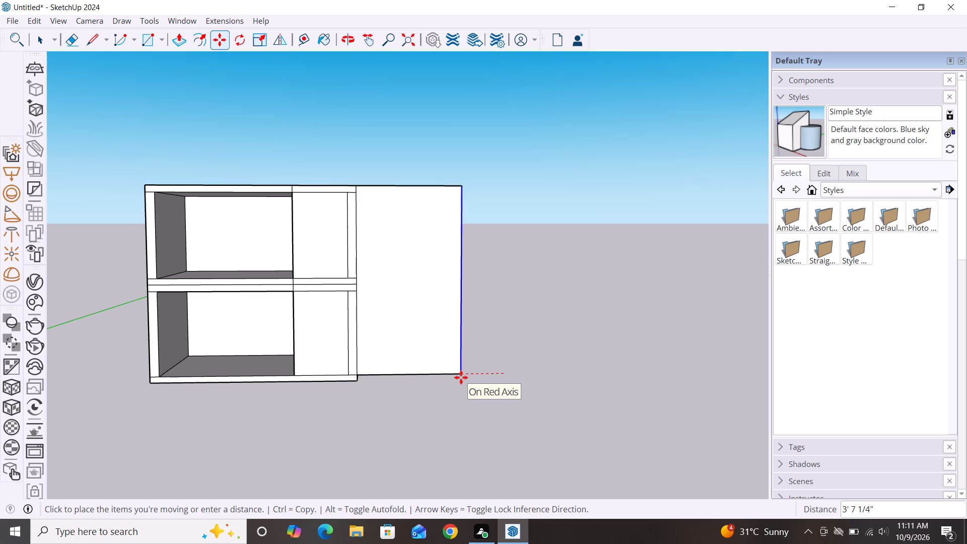
{"action": "left_click", "coordinate": [488, 373]}
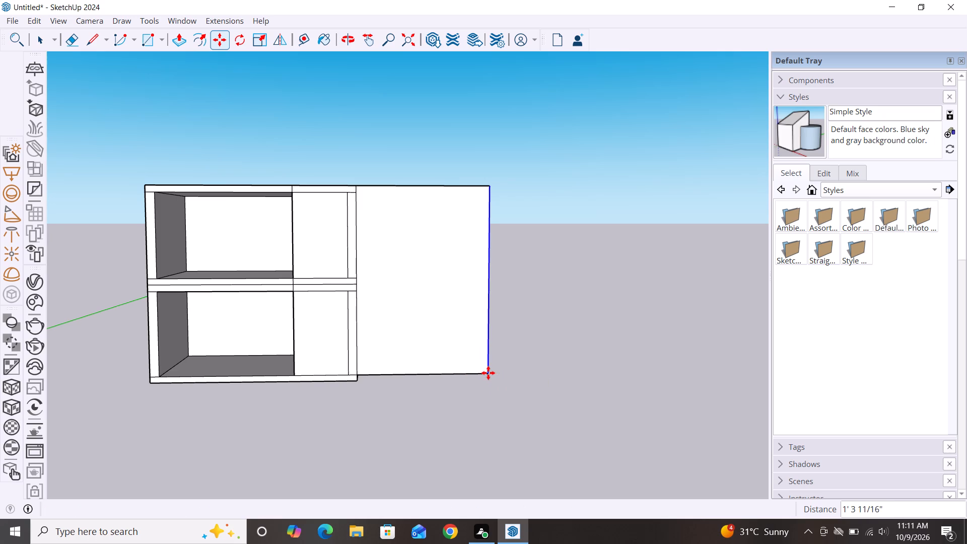
{"action": "key", "text": "space"}
Push/Pull the large right-hand panel 10' backward from its rear side, flush with the back of the two-storey box.
{"action": "scroll", "coordinate": [494, 155], "scroll_direction": "down", "scroll_amount": 3}
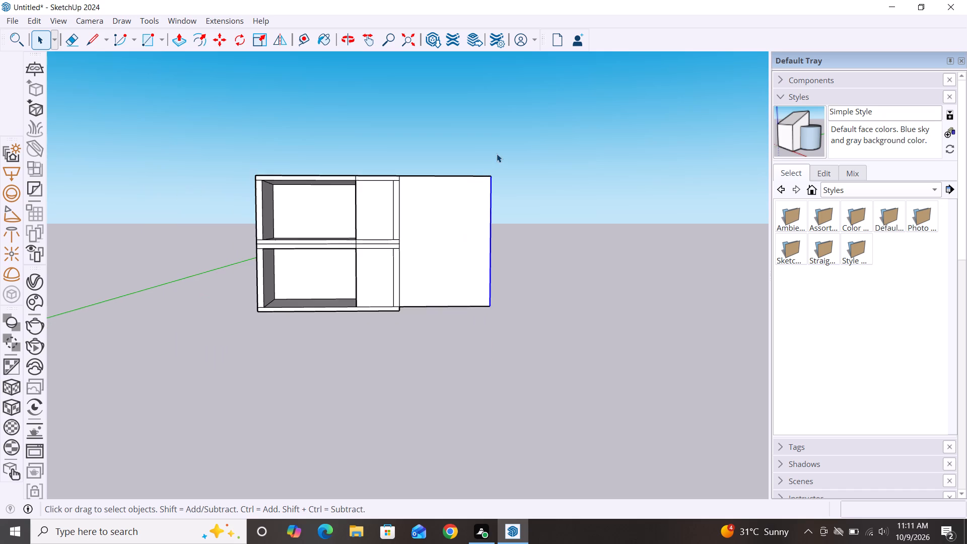
{"action": "scroll", "coordinate": [497, 154], "scroll_direction": "down", "scroll_amount": 3}
{"action": "scroll", "coordinate": [524, 306], "scroll_direction": "down", "scroll_amount": 1}
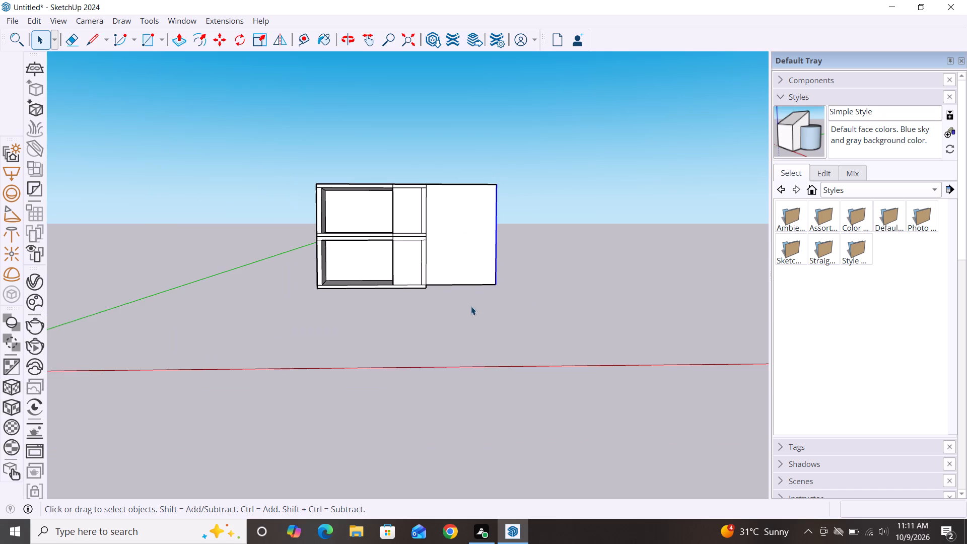
{"action": "scroll", "coordinate": [451, 205], "scroll_direction": "down", "scroll_amount": 2}
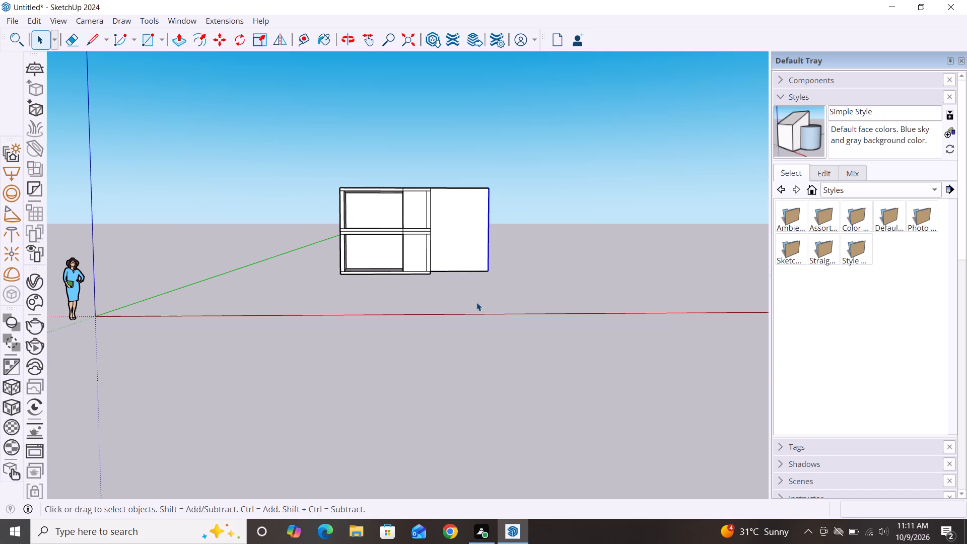
{"action": "middle_click_drag", "start_coordinate": [485, 316], "coordinate": [388, 344], "text": "alt"}
{"action": "scroll", "coordinate": [492, 197], "scroll_direction": "down", "scroll_amount": 2}
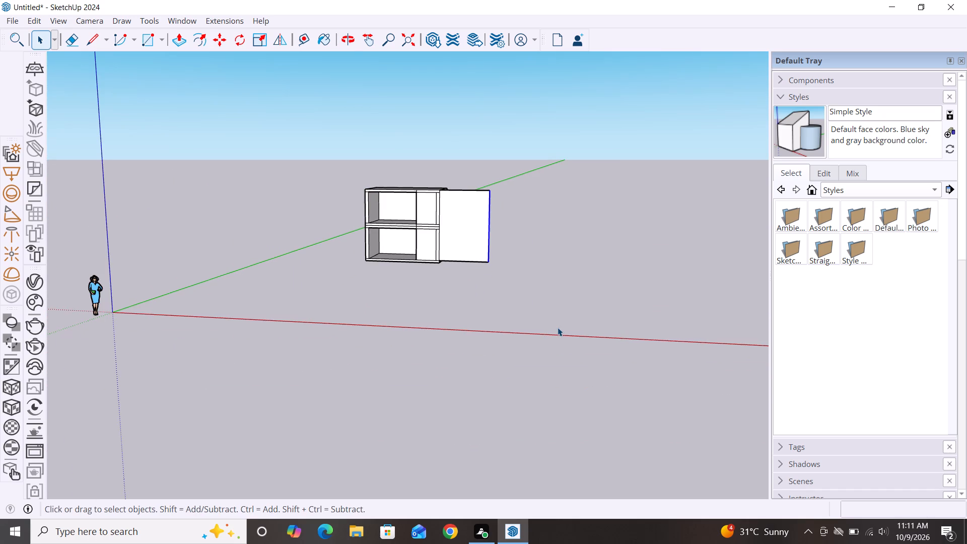
{"action": "middle_click_drag", "start_coordinate": [558, 327], "coordinate": [182, 348], "text": "alt"}
{"action": "scroll", "coordinate": [485, 219], "scroll_direction": "down", "scroll_amount": 2}
{"action": "middle_click_drag", "start_coordinate": [500, 318], "coordinate": [497, 319], "text": "alt"}
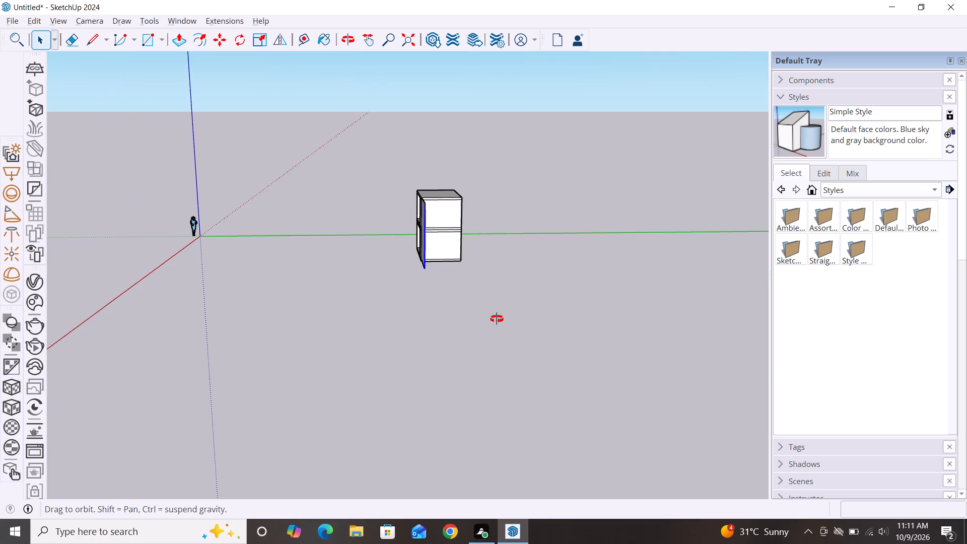
{"action": "middle_click_drag", "start_coordinate": [497, 319], "coordinate": [261, 358], "text": "alt"}
{"action": "scroll", "coordinate": [391, 253], "scroll_direction": "up", "scroll_amount": 1}
{"action": "key", "text": "space"}
{"action": "left_click", "coordinate": [404, 411]}
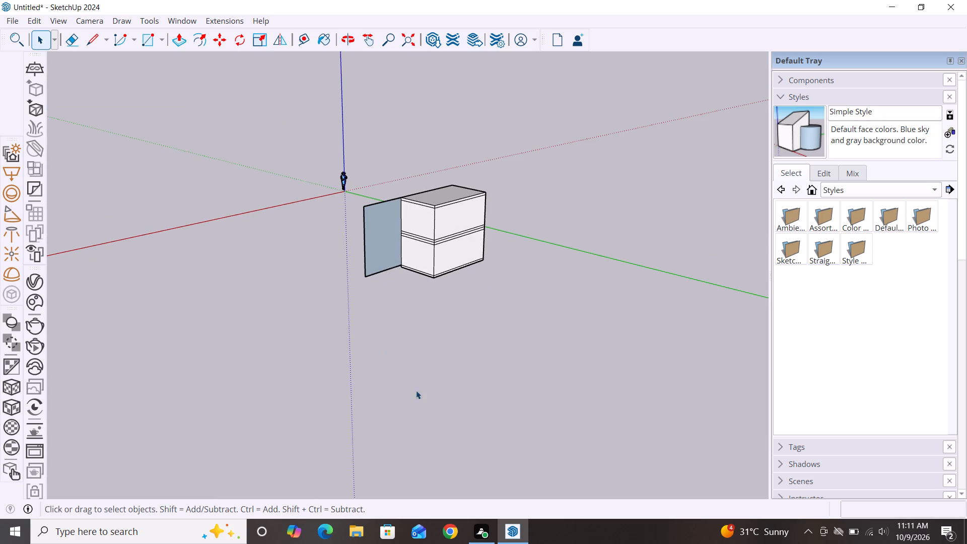
{"action": "scroll", "coordinate": [409, 243], "scroll_direction": "up", "scroll_amount": 6}
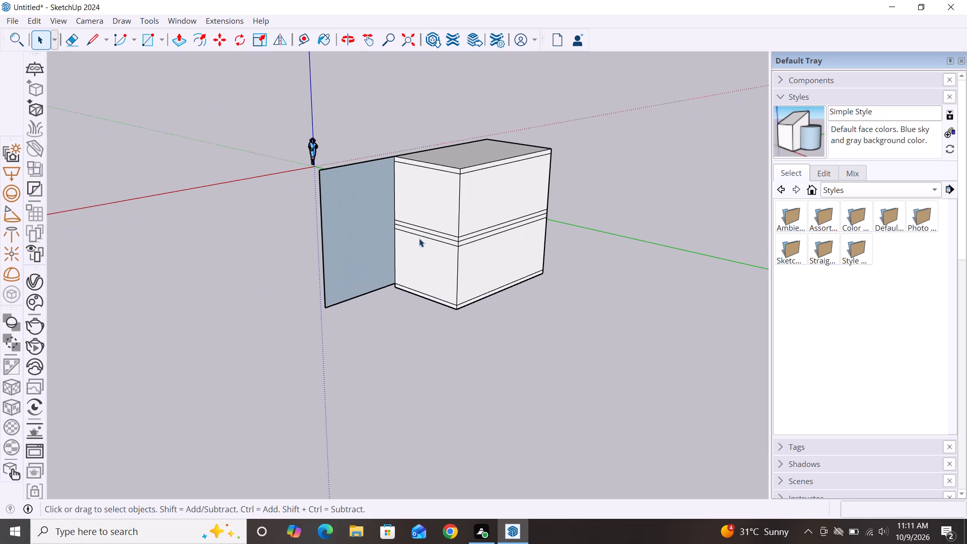
{"action": "key", "text": "p"}
{"action": "left_click", "coordinate": [349, 223]}
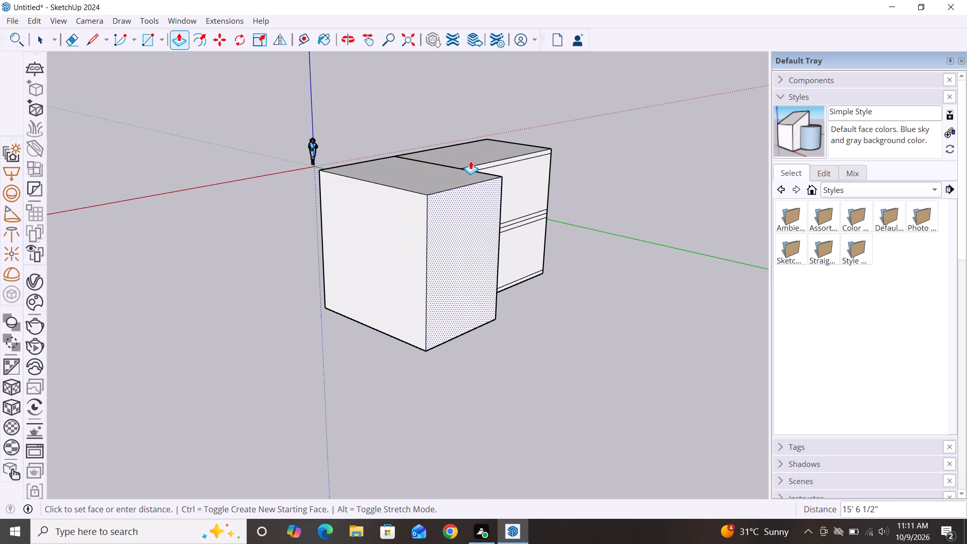
{"action": "scroll", "coordinate": [464, 156], "scroll_direction": "up", "scroll_amount": 2}
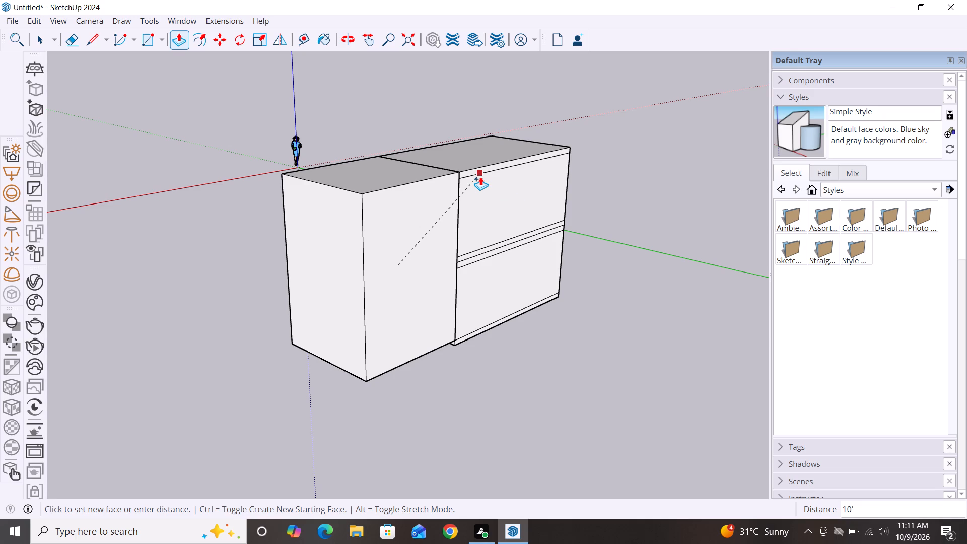
{"action": "left_click", "coordinate": [482, 177]}
{"action": "key", "text": "space"}
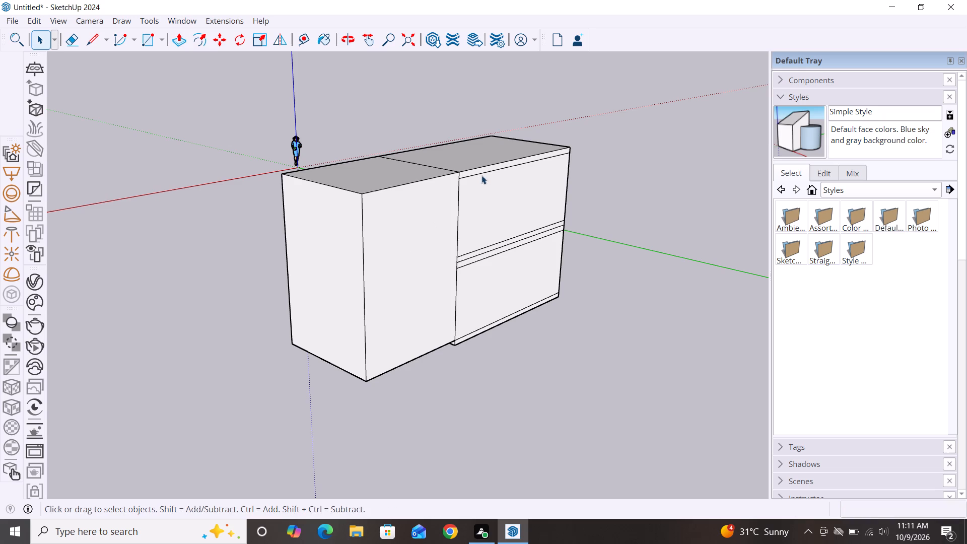
Push/Pull the bottom slab's exposed end face about 10' 11 3/8" under the new right-hand block, flush with its outer side.
{"action": "scroll", "coordinate": [326, 178], "scroll_direction": "down", "scroll_amount": 2}
{"action": "middle_click_drag", "start_coordinate": [317, 319], "coordinate": [619, 374]}
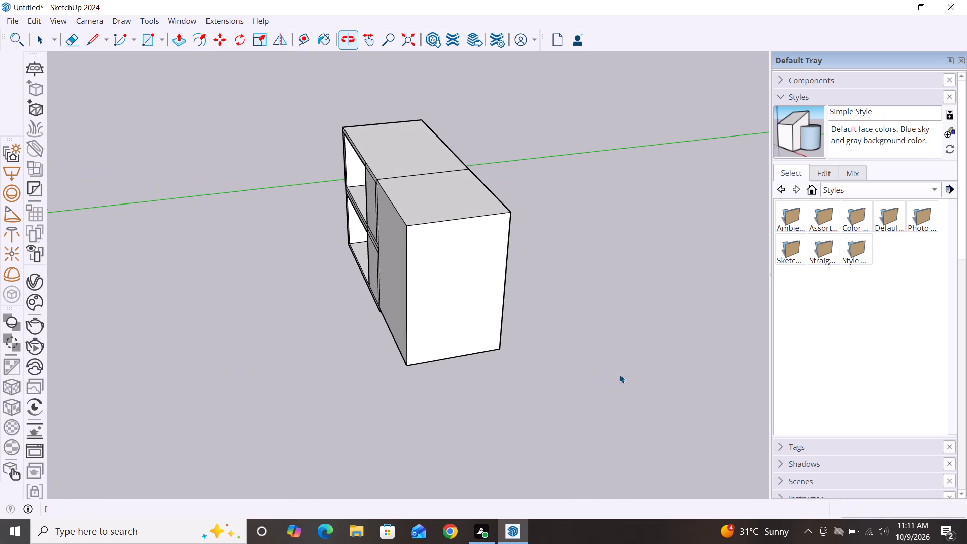
{"action": "scroll", "coordinate": [344, 189], "scroll_direction": "down", "scroll_amount": 2}
{"action": "middle_click_drag", "start_coordinate": [359, 367], "coordinate": [612, 345]}
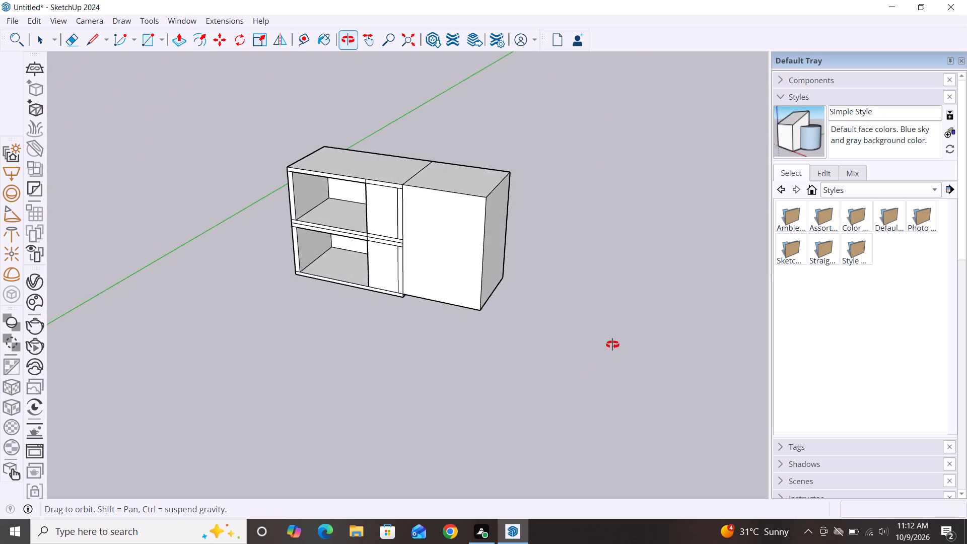
{"action": "middle_click_drag", "start_coordinate": [612, 345], "coordinate": [639, 257]}
{"action": "scroll", "coordinate": [409, 202], "scroll_direction": "up", "scroll_amount": 2}
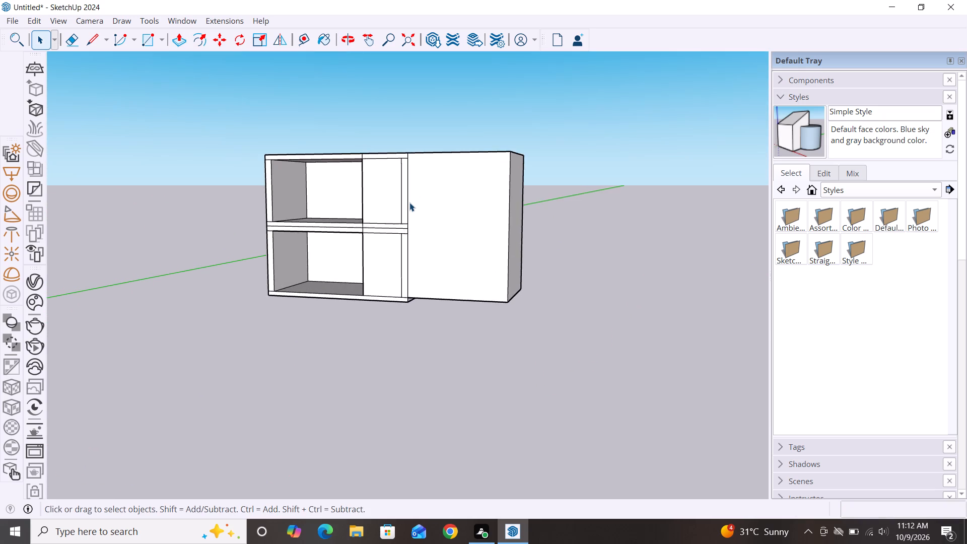
{"action": "scroll", "coordinate": [409, 202], "scroll_direction": "up", "scroll_amount": 1}
{"action": "scroll", "coordinate": [410, 244], "scroll_direction": "down", "scroll_amount": 3}
{"action": "middle_click_drag", "start_coordinate": [448, 352], "coordinate": [560, 346]}
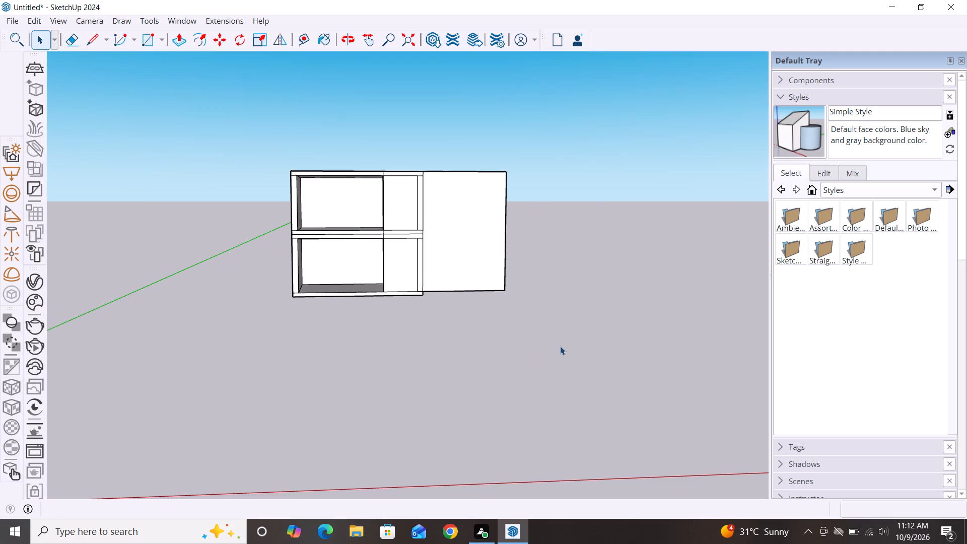
{"action": "middle_click_drag", "start_coordinate": [596, 331], "coordinate": [352, 311]}
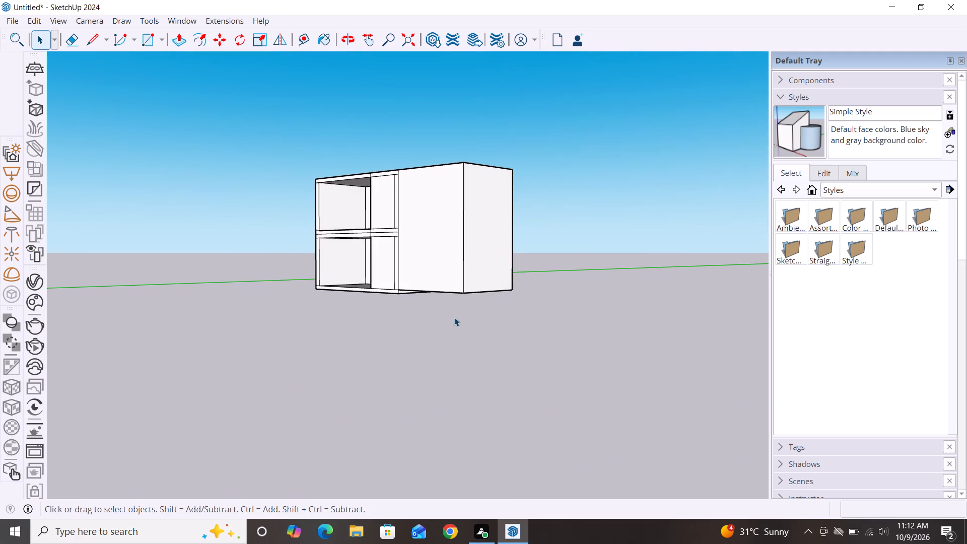
{"action": "scroll", "coordinate": [454, 317], "scroll_direction": "up", "scroll_amount": 3}
{"action": "middle_click_drag", "start_coordinate": [454, 317], "coordinate": [449, 281]}
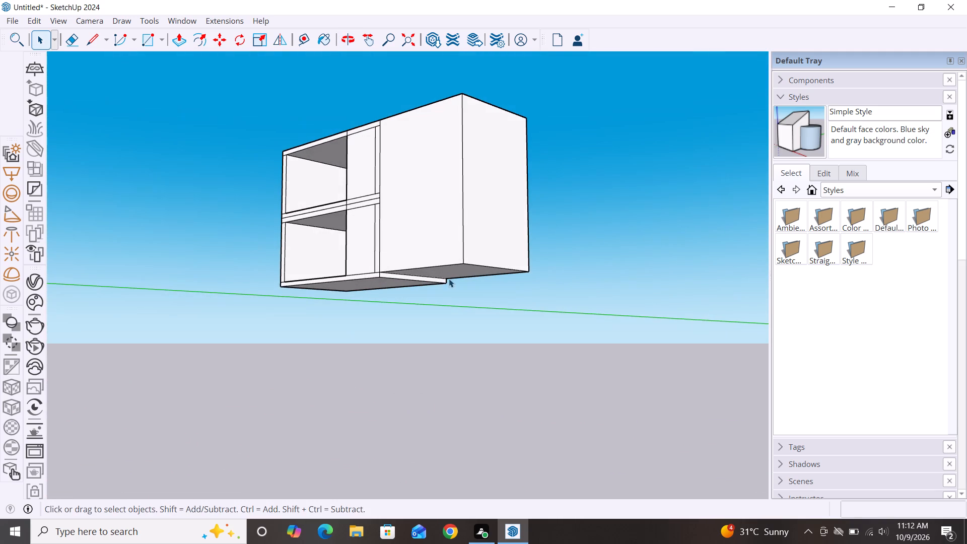
{"action": "scroll", "coordinate": [440, 277], "scroll_direction": "up", "scroll_amount": 4}
{"action": "key", "text": "p"}
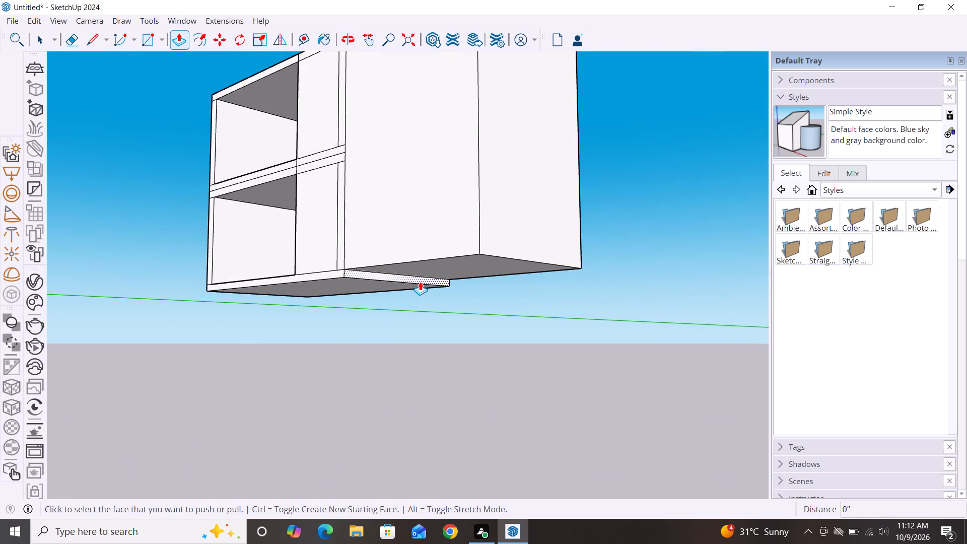
{"action": "left_click", "coordinate": [407, 277]}
{"action": "left_click", "coordinate": [515, 199]}
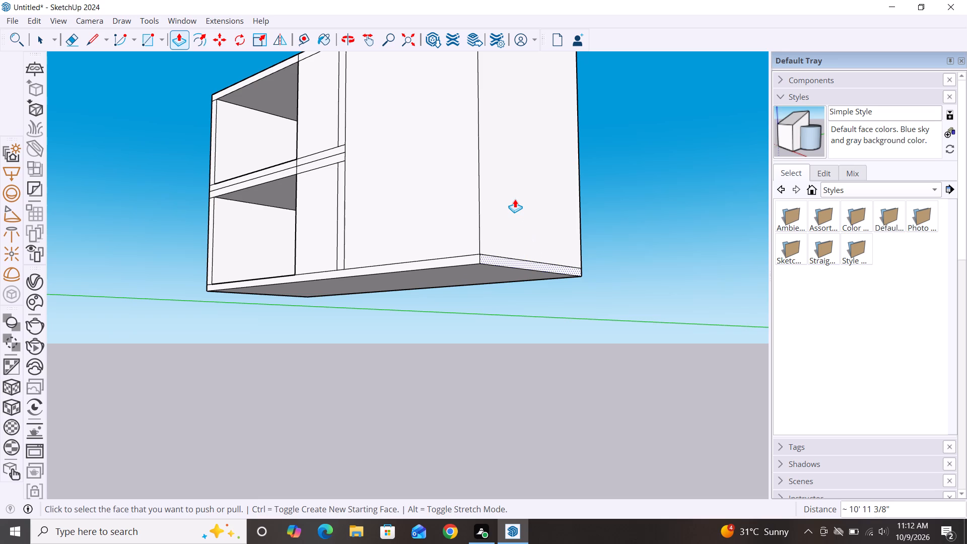
{"action": "key", "text": "space"}
Draw a 10' line across the top face from the narrow front section's open-side corner straight back to the rear edge.
{"action": "scroll", "coordinate": [349, 281], "scroll_direction": "down", "scroll_amount": 3}
{"action": "middle_click_drag", "start_coordinate": [366, 373], "coordinate": [593, 448]}
{"action": "scroll", "coordinate": [421, 214], "scroll_direction": "down", "scroll_amount": 1}
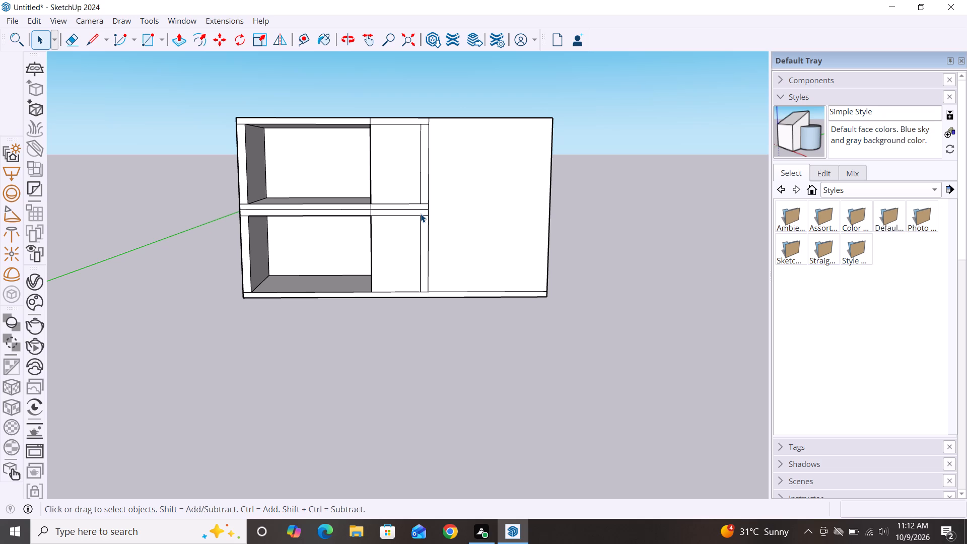
{"action": "scroll", "coordinate": [421, 214], "scroll_direction": "down", "scroll_amount": 2}
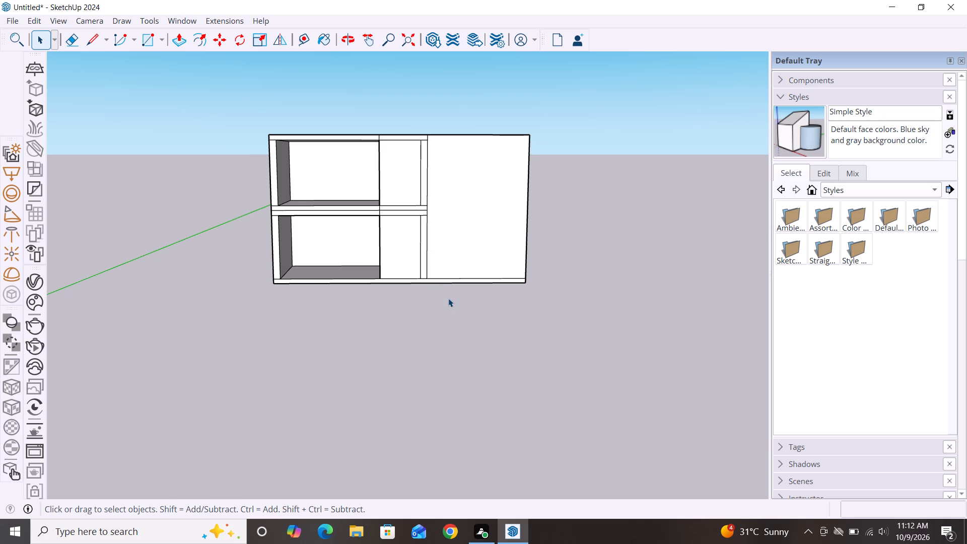
{"action": "middle_click_drag", "start_coordinate": [448, 298], "coordinate": [456, 411]}
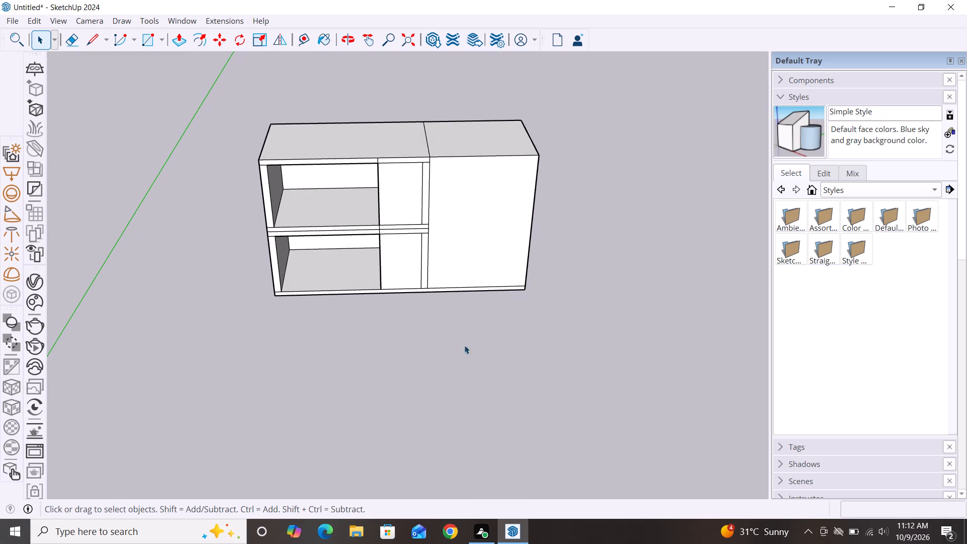
{"action": "scroll", "coordinate": [385, 155], "scroll_direction": "up", "scroll_amount": 4}
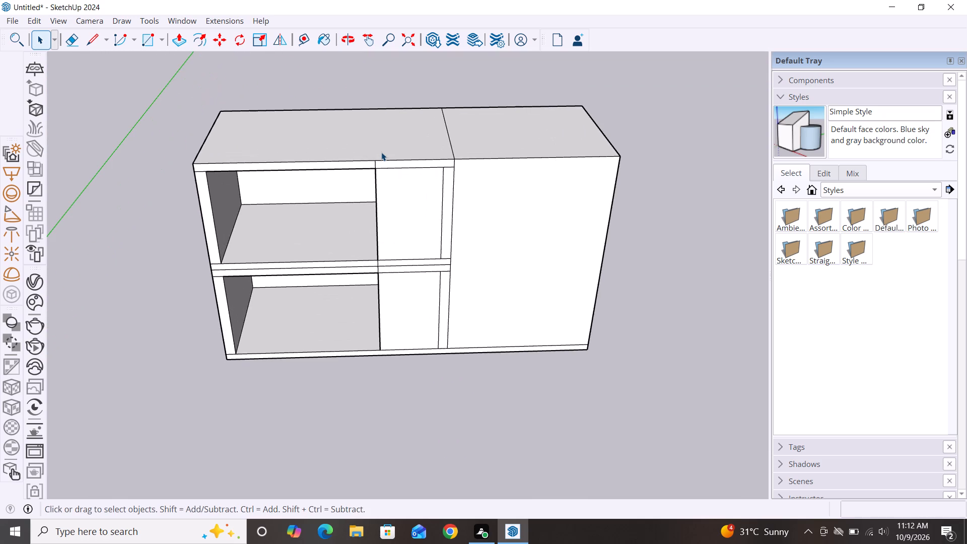
{"action": "key", "text": "l"}
{"action": "scroll", "coordinate": [373, 152], "scroll_direction": "up", "scroll_amount": 1}
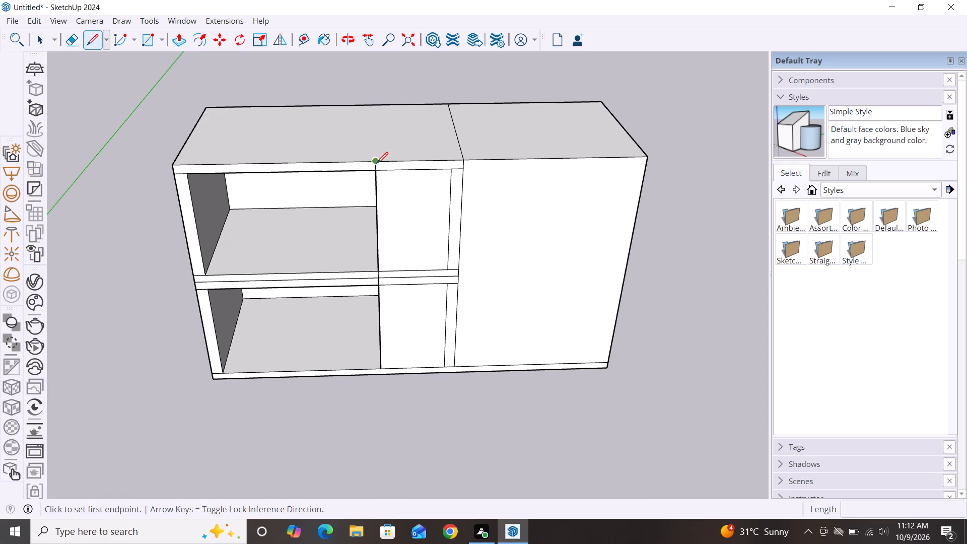
{"action": "scroll", "coordinate": [372, 160], "scroll_direction": "up", "scroll_amount": 4}
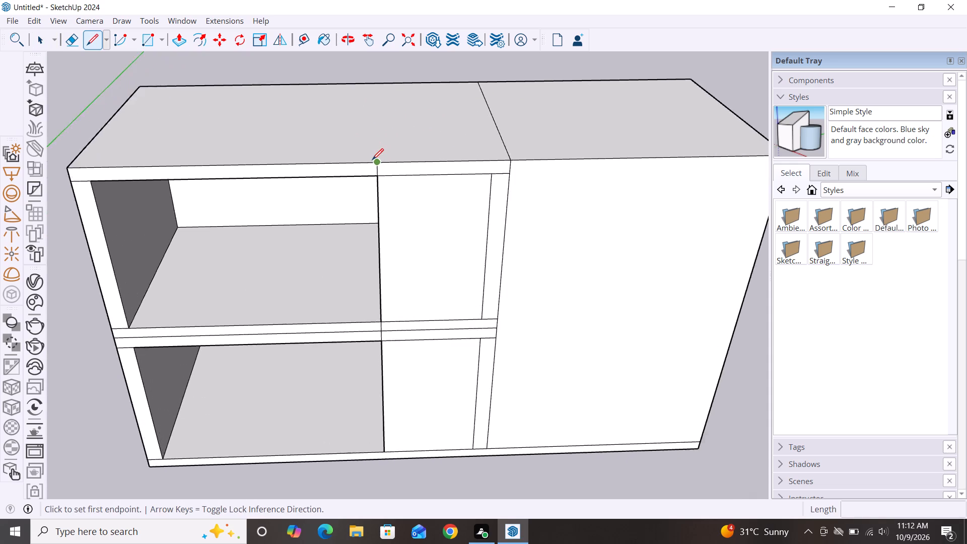
{"action": "scroll", "coordinate": [372, 160], "scroll_direction": "up", "scroll_amount": 5}
{"action": "left_click", "coordinate": [380, 167]}
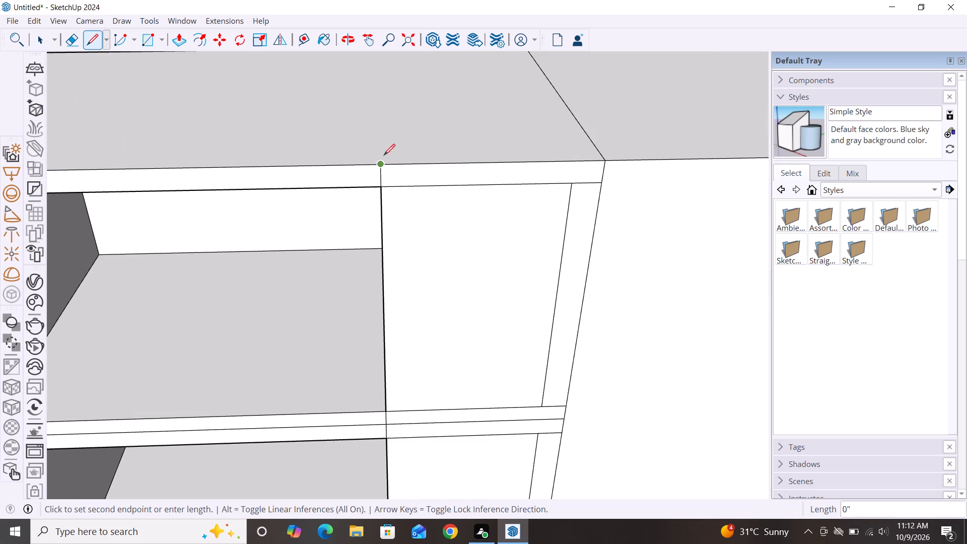
{"action": "scroll", "coordinate": [398, 155], "scroll_direction": "down", "scroll_amount": 3}
{"action": "scroll", "coordinate": [403, 210], "scroll_direction": "down", "scroll_amount": 3}
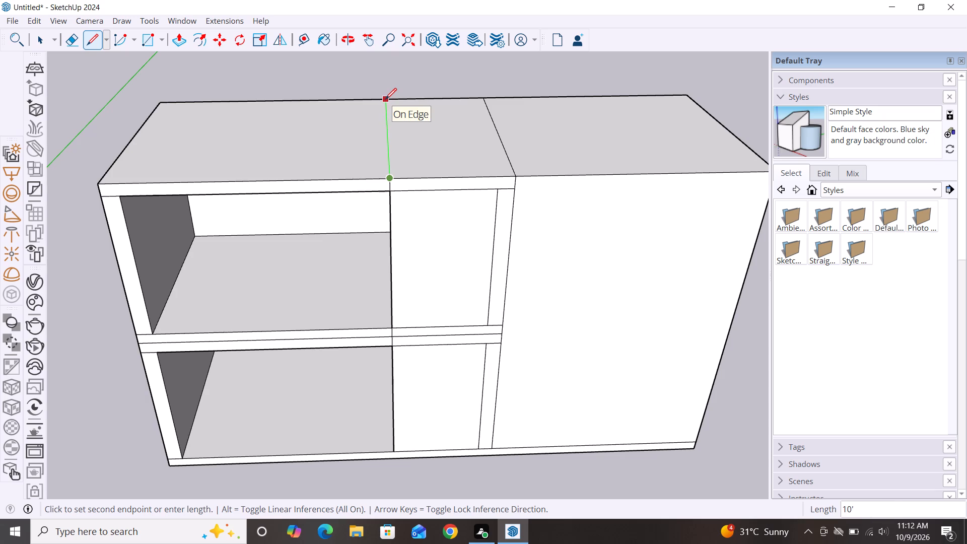
{"action": "left_click", "coordinate": [385, 99]}
{"action": "key", "text": "space"}
Outline a strip about 1' wide and 7' 1/4" tall on the right block's front face, beside the upper storey.
{"action": "scroll", "coordinate": [327, 172], "scroll_direction": "down", "scroll_amount": 2}
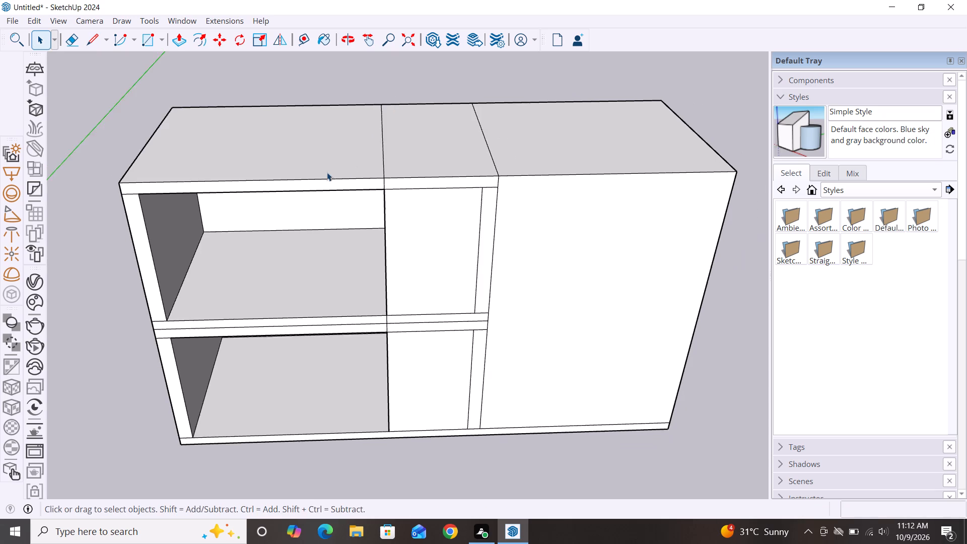
{"action": "scroll", "coordinate": [327, 172], "scroll_direction": "down", "scroll_amount": 2}
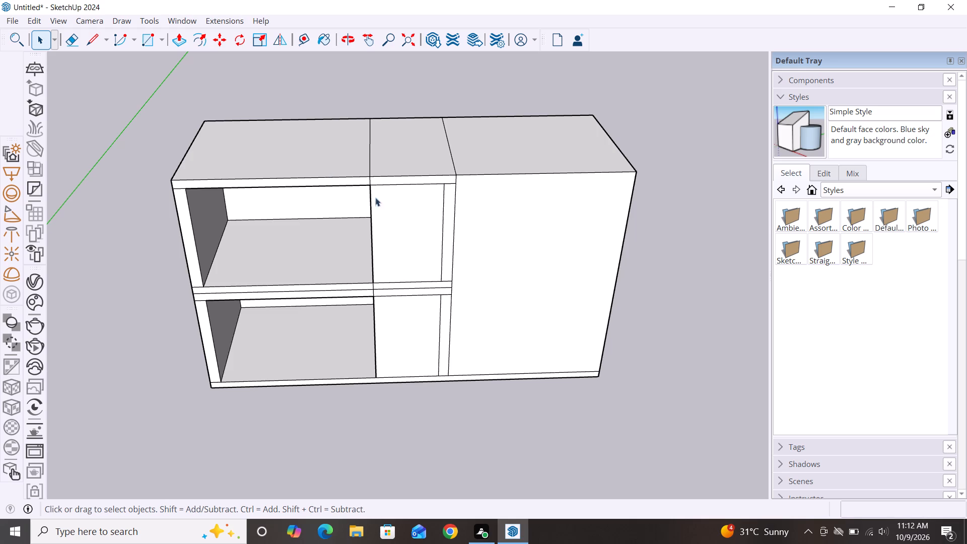
{"action": "scroll", "coordinate": [465, 180], "scroll_direction": "up", "scroll_amount": 3}
{"action": "scroll", "coordinate": [440, 230], "scroll_direction": "down", "scroll_amount": 2}
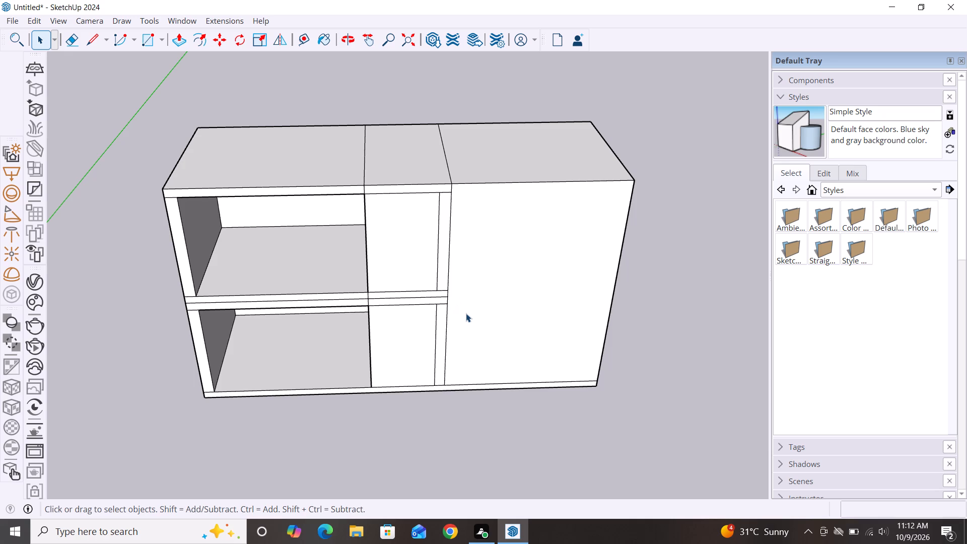
{"action": "middle_click_drag", "start_coordinate": [466, 313], "coordinate": [468, 246]}
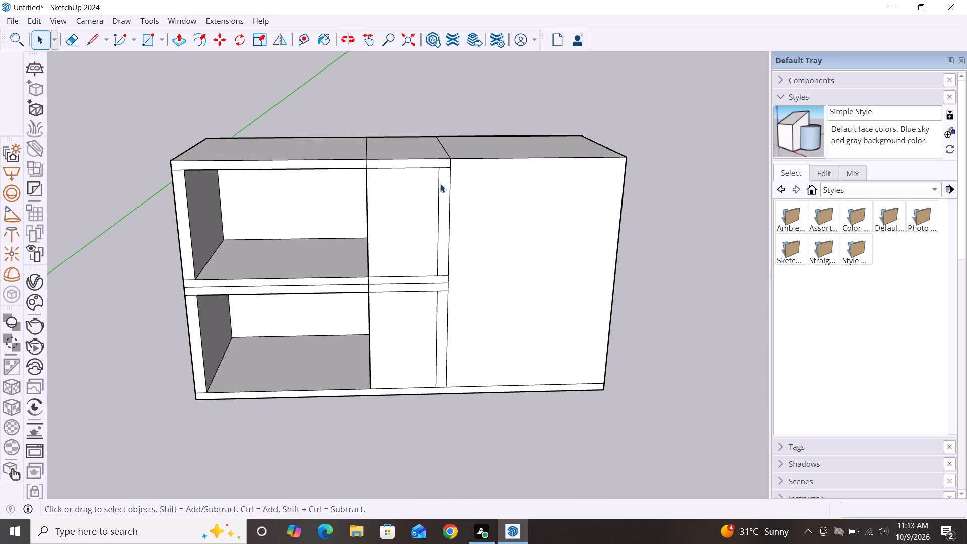
{"action": "scroll", "coordinate": [451, 168], "scroll_direction": "up", "scroll_amount": 3}
{"action": "key", "text": "l"}
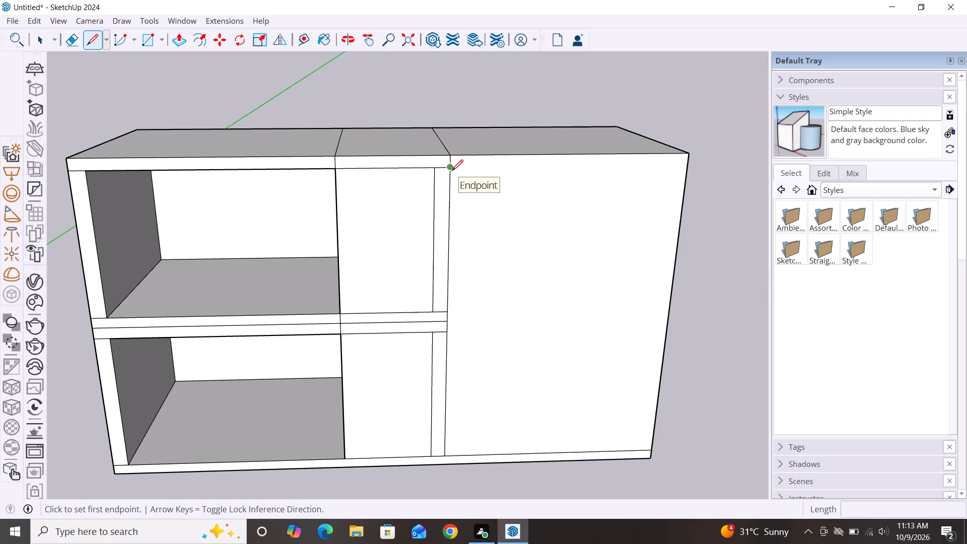
{"action": "left_click", "coordinate": [452, 171]}
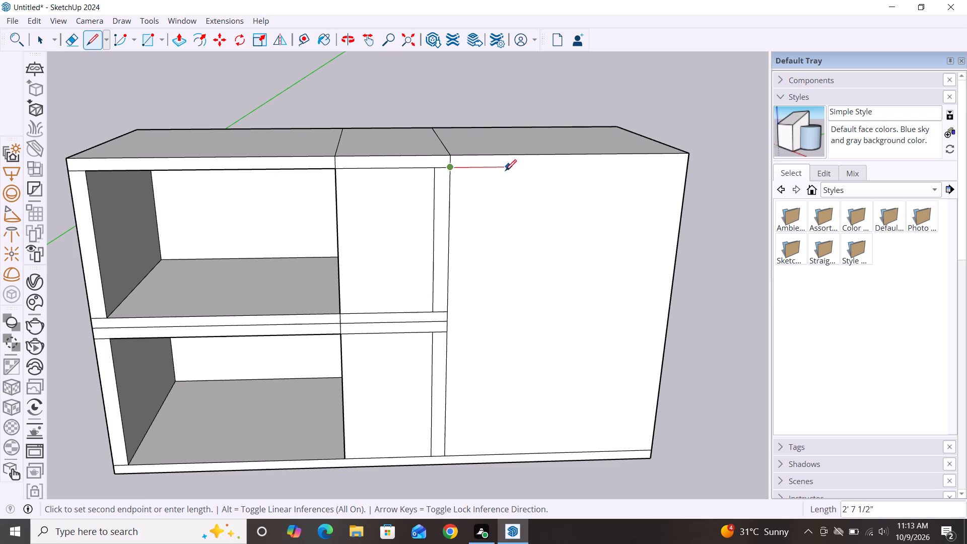
{"action": "left_click", "coordinate": [474, 170]}
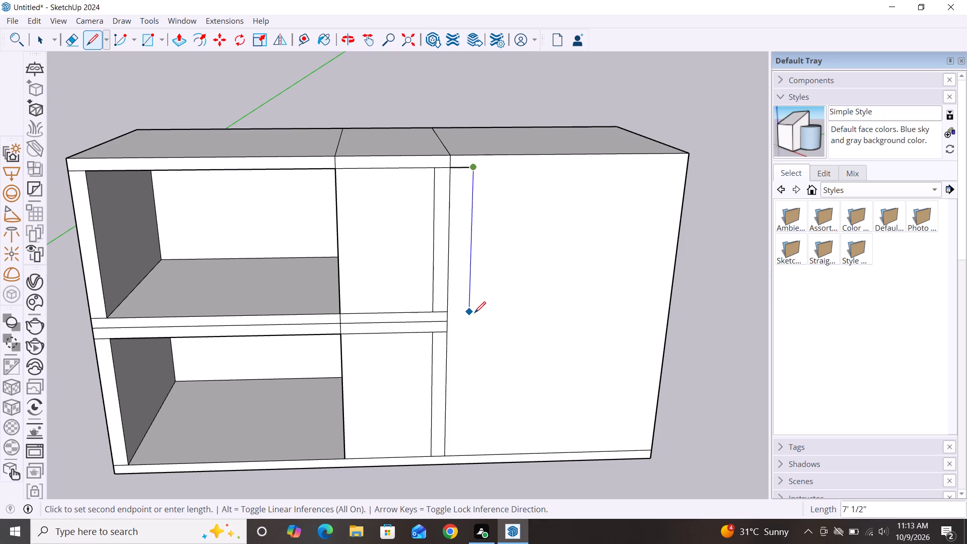
{"action": "key", "text": "Escape"}
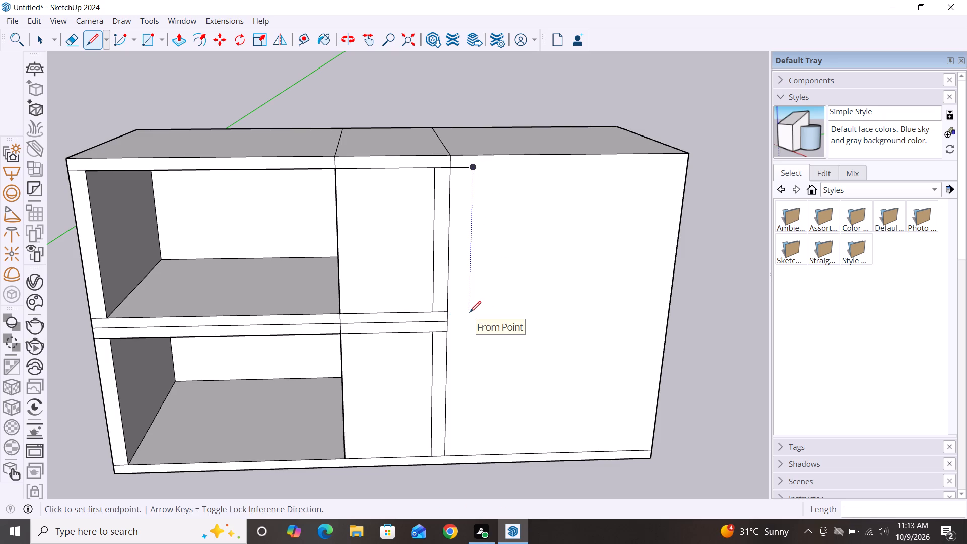
{"action": "left_click", "coordinate": [471, 312]}
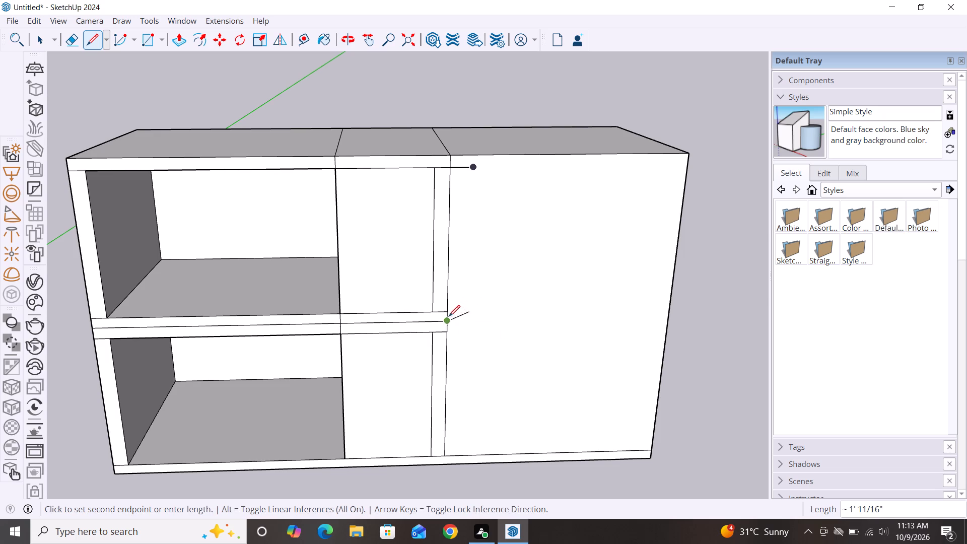
{"action": "left_click", "coordinate": [448, 313]}
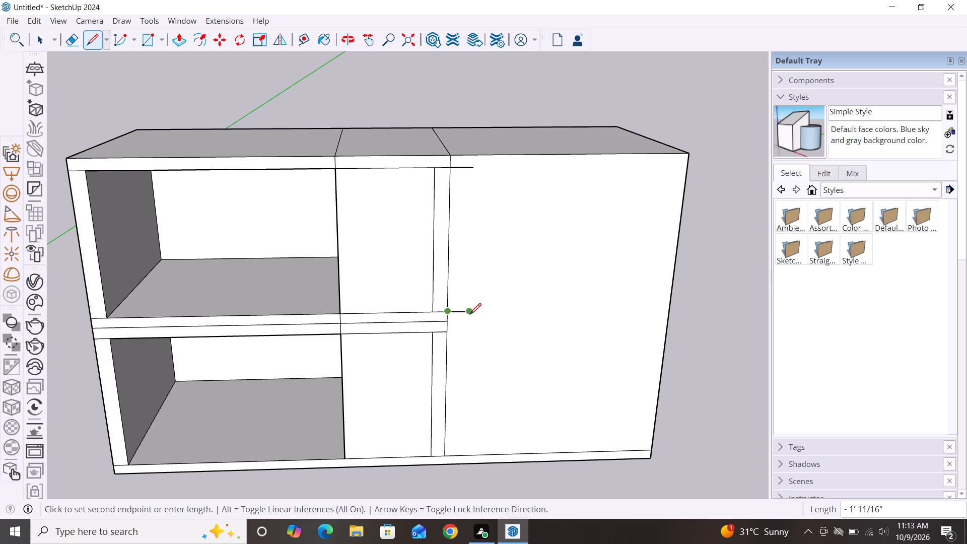
{"action": "left_click", "coordinate": [471, 309]}
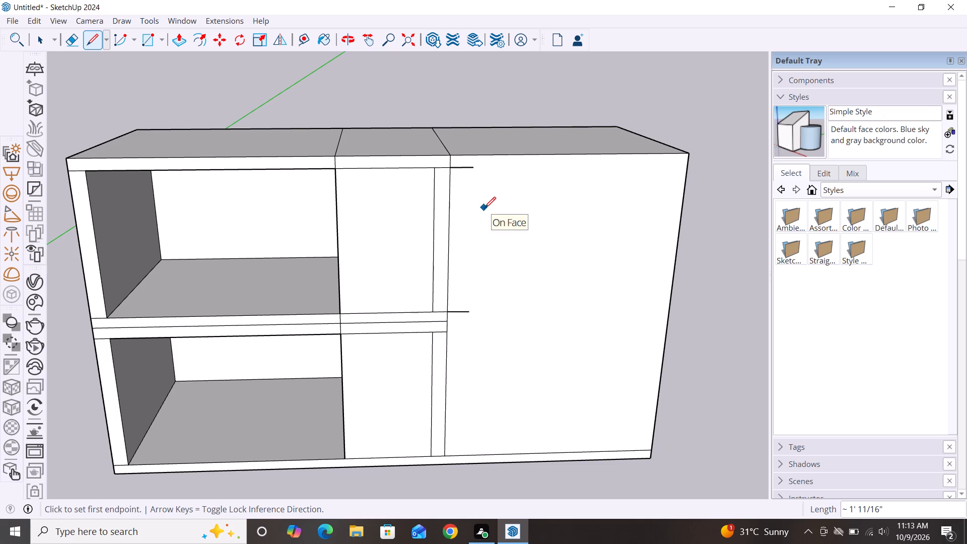
{"action": "key", "text": "Escape"}
{"action": "key", "text": "space"}
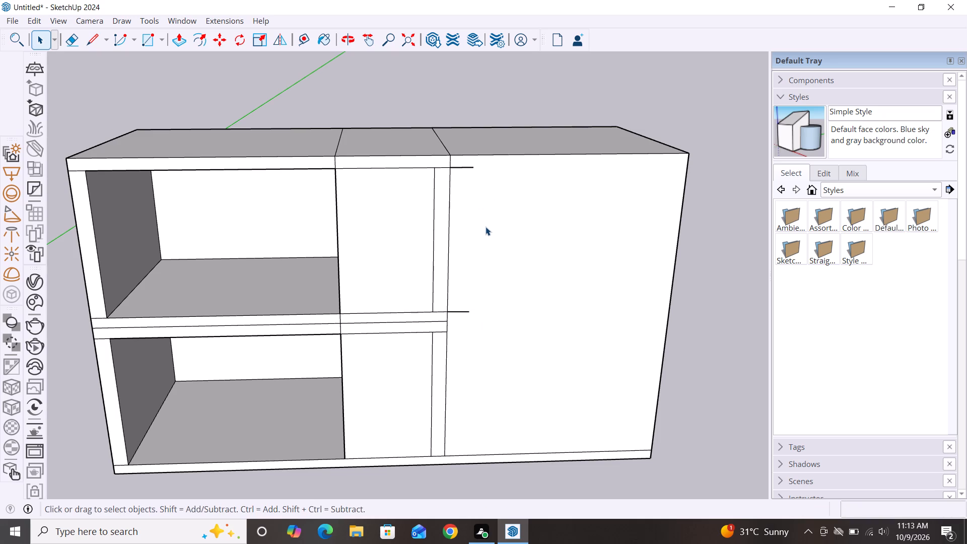
{"action": "key", "text": "l"}
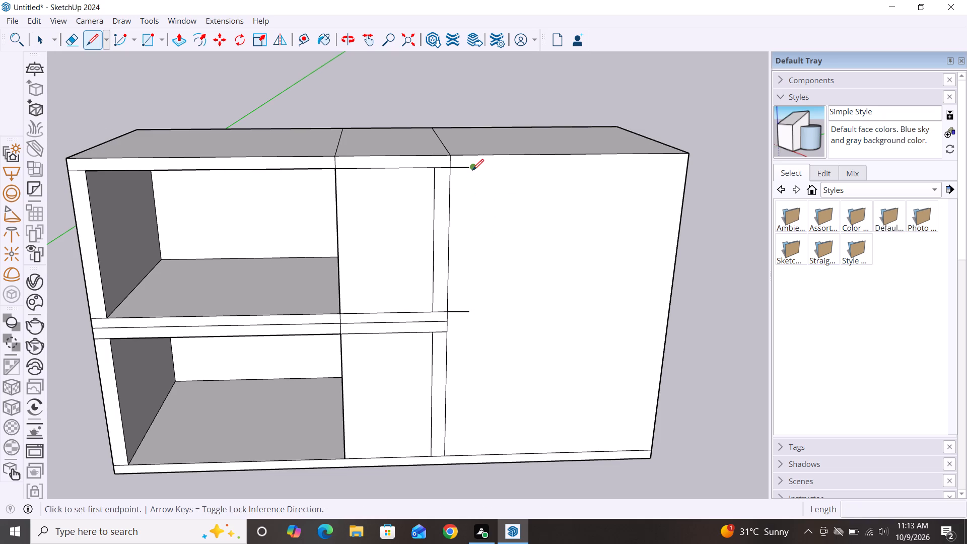
{"action": "left_click", "coordinate": [472, 170]}
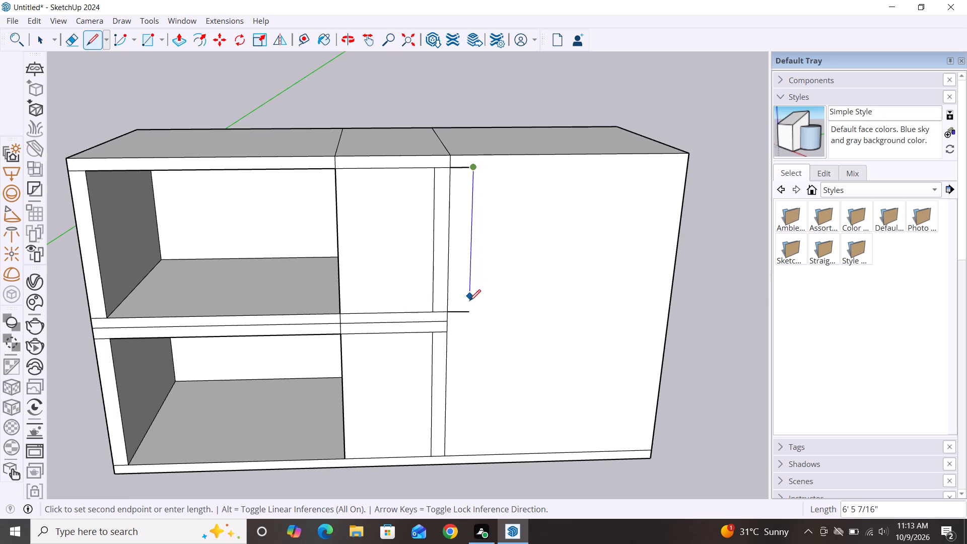
{"action": "left_click", "coordinate": [471, 310]}
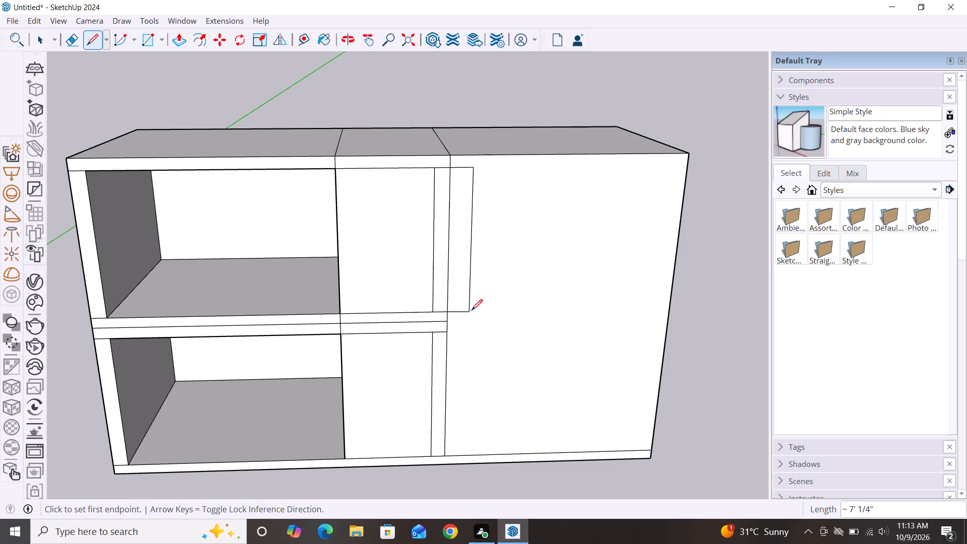
Extend the two middle slab bands about 1' onto the right block's front, closing their ends with vertical lines about 5 3/4" and 6 5/8".
{"action": "left_click", "coordinate": [448, 320]}
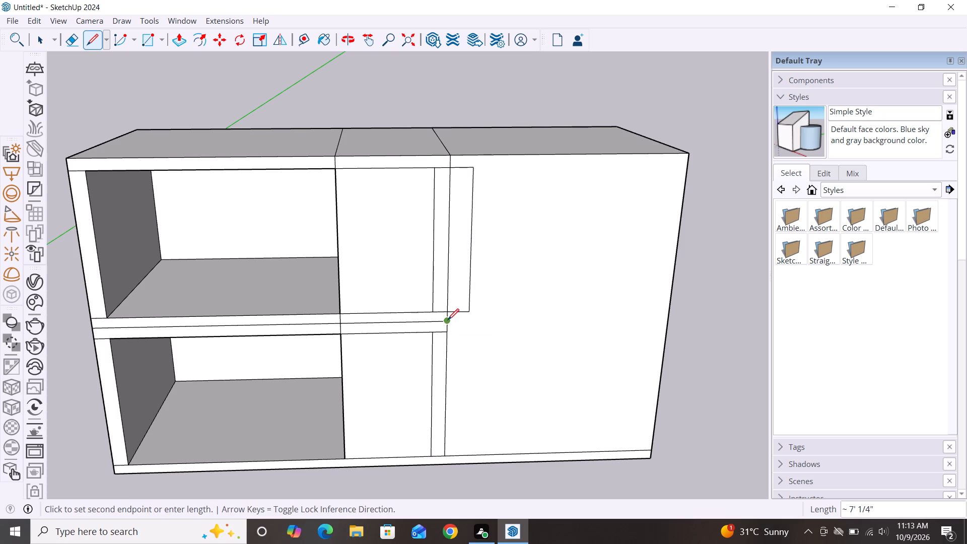
{"action": "left_click", "coordinate": [467, 324]}
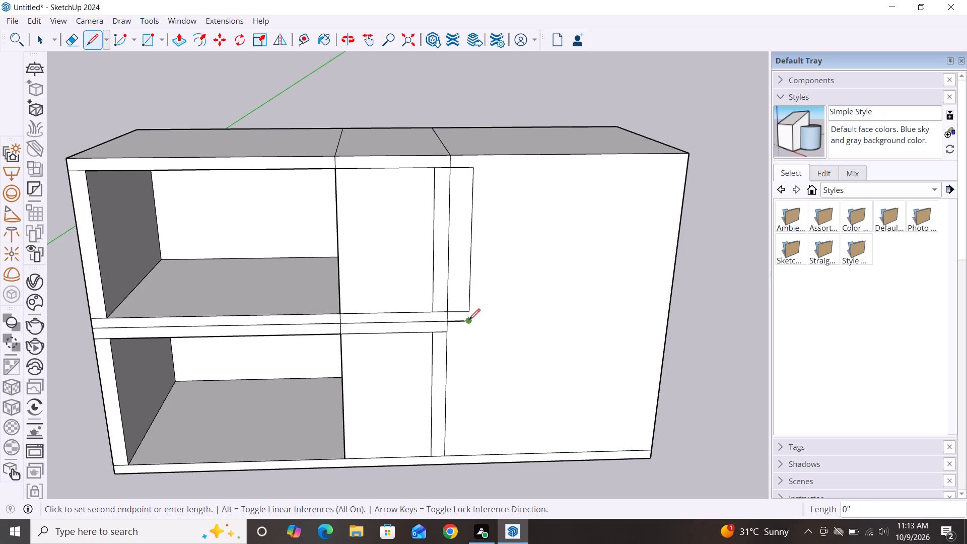
{"action": "left_click", "coordinate": [471, 313]}
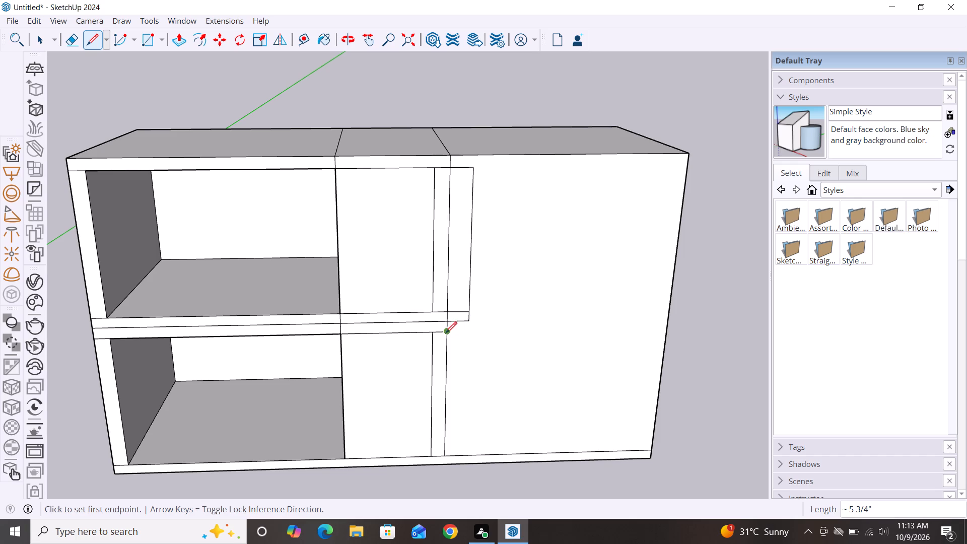
{"action": "left_click", "coordinate": [449, 334]}
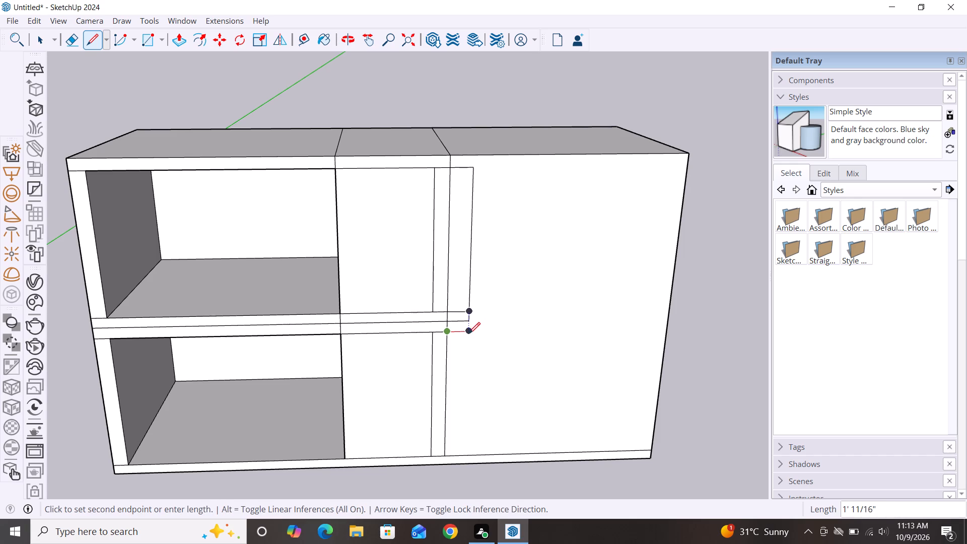
{"action": "left_click", "coordinate": [469, 332]}
{"action": "left_click", "coordinate": [469, 324]}
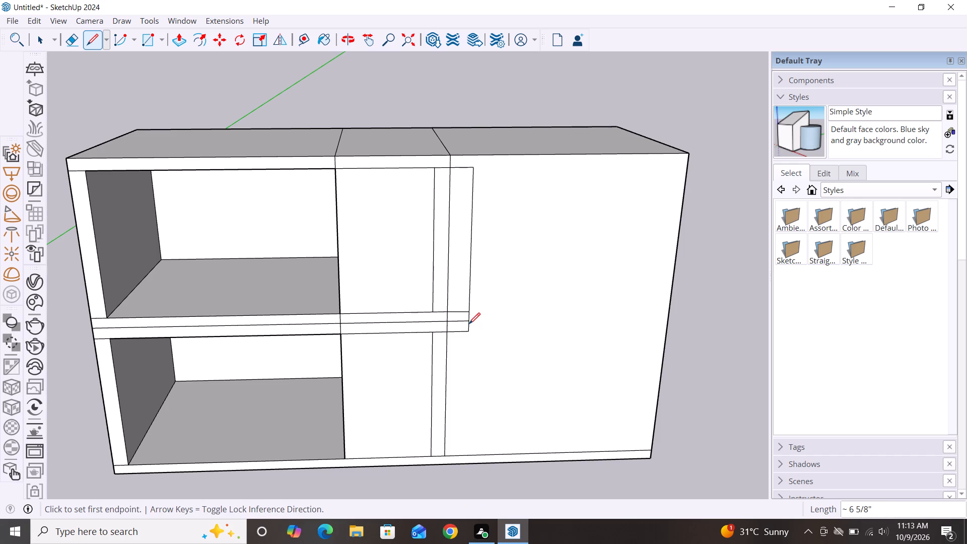
{"action": "key", "text": "space"}
Draw a vertical line about 6 5/8" from the new strip's upper outer corner to the right block's top front edge.
{"action": "scroll", "coordinate": [498, 263], "scroll_direction": "down", "scroll_amount": 4}
{"action": "scroll", "coordinate": [556, 226], "scroll_direction": "down", "scroll_amount": 2}
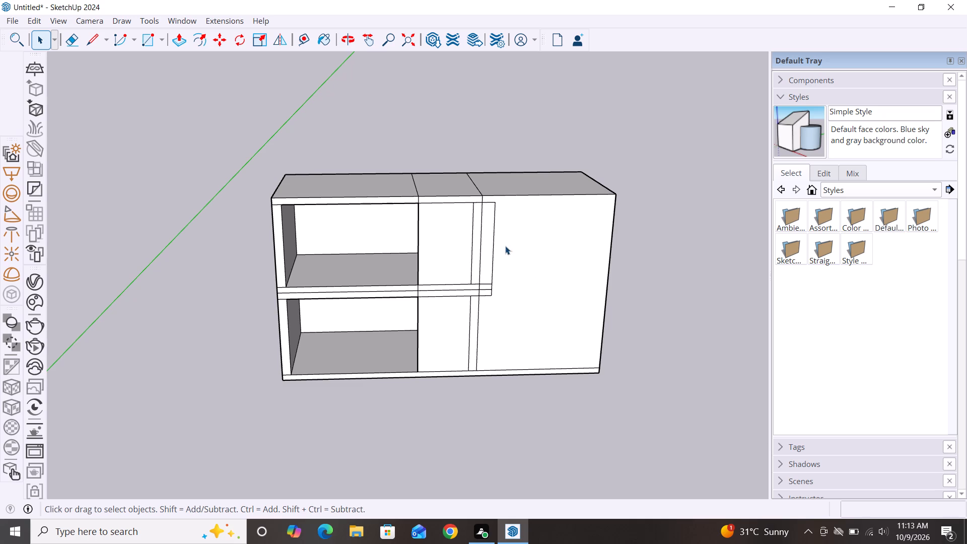
{"action": "scroll", "coordinate": [492, 192], "scroll_direction": "up", "scroll_amount": 7}
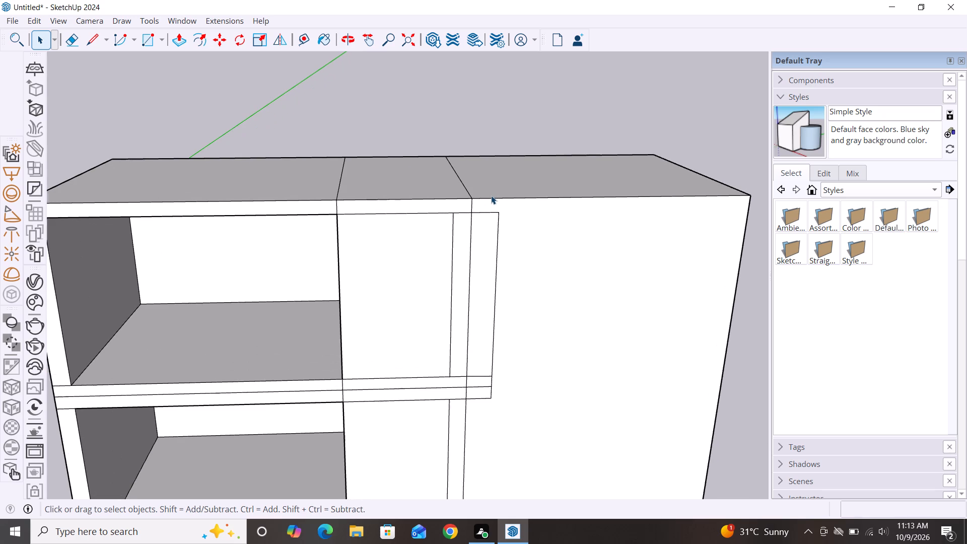
{"action": "key", "text": "l"}
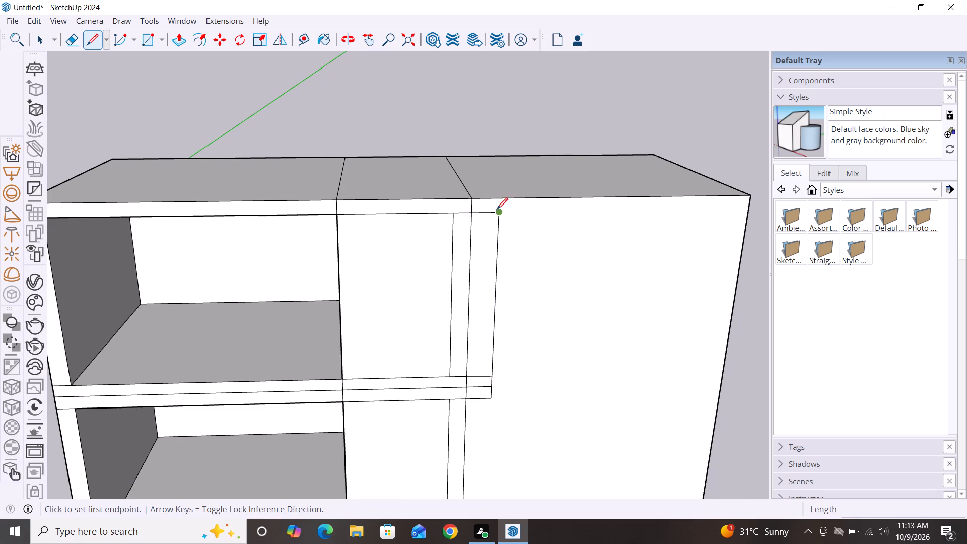
{"action": "left_click", "coordinate": [498, 214]}
{"action": "left_click", "coordinate": [498, 199]}
{"action": "key", "text": "space"}
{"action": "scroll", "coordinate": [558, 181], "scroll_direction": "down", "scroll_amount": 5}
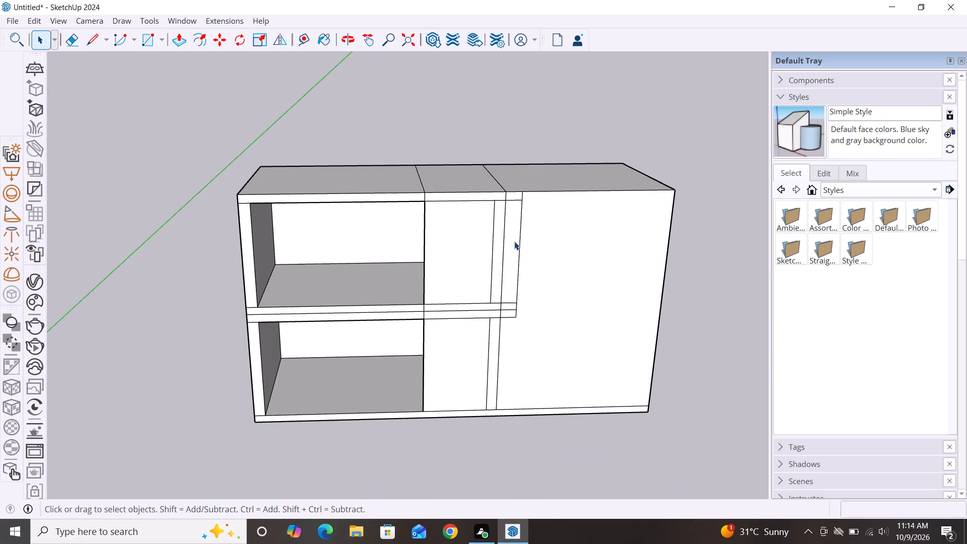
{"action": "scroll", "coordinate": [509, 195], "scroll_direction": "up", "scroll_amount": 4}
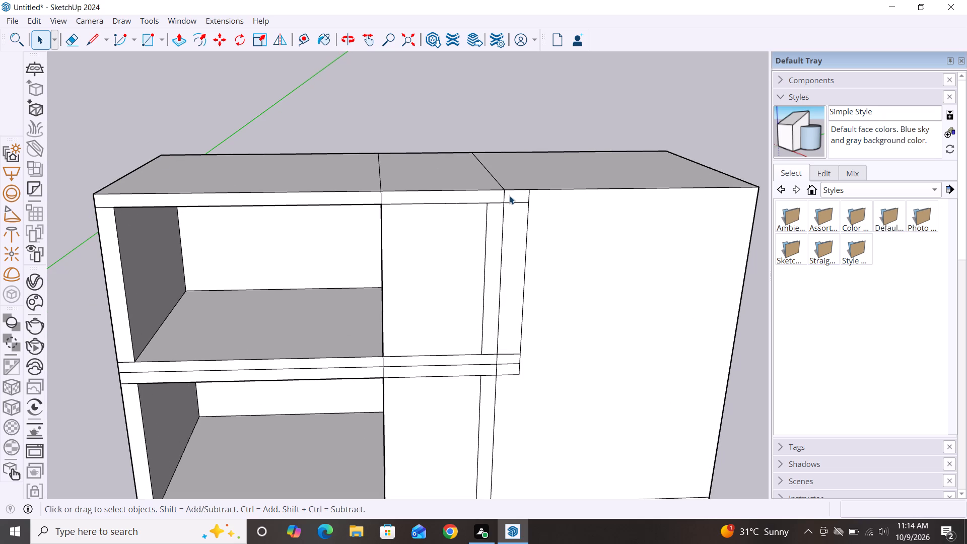
Erase the short vertical line crossing the top band directly above the upper storey's post strip.
{"action": "key", "text": "e"}
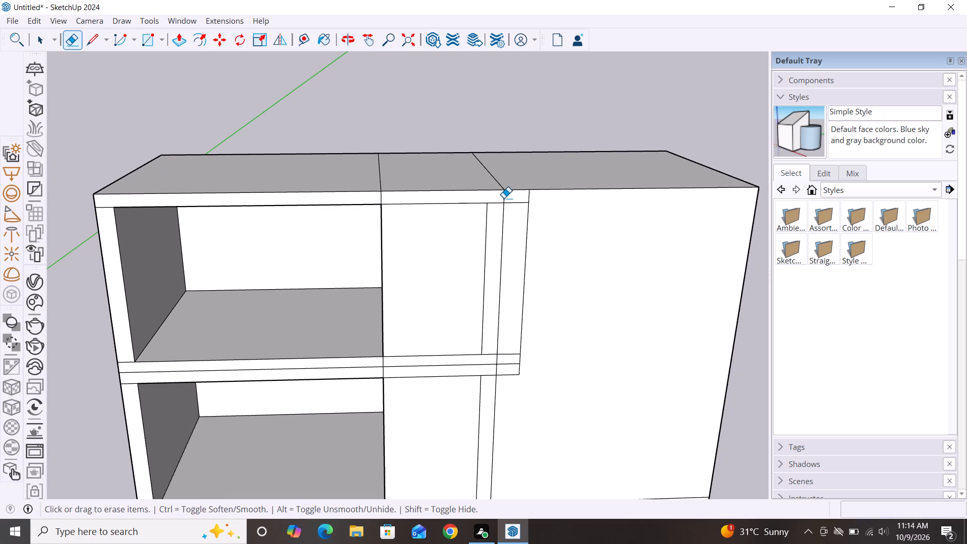
{"action": "left_click", "coordinate": [504, 198]}
{"action": "scroll", "coordinate": [505, 218], "scroll_direction": "down", "scroll_amount": 2}
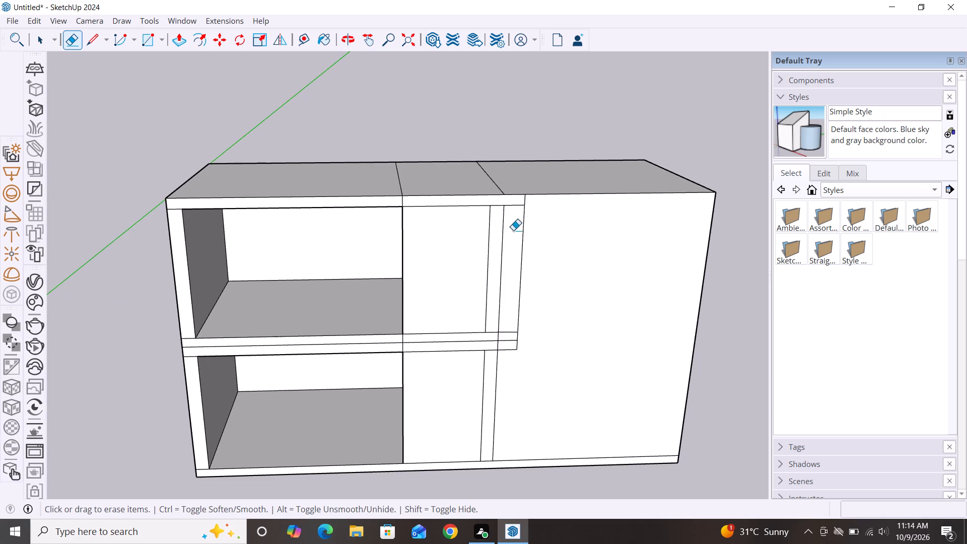
{"action": "scroll", "coordinate": [587, 184], "scroll_direction": "down", "scroll_amount": 2}
{"action": "scroll", "coordinate": [524, 151], "scroll_direction": "down", "scroll_amount": 4}
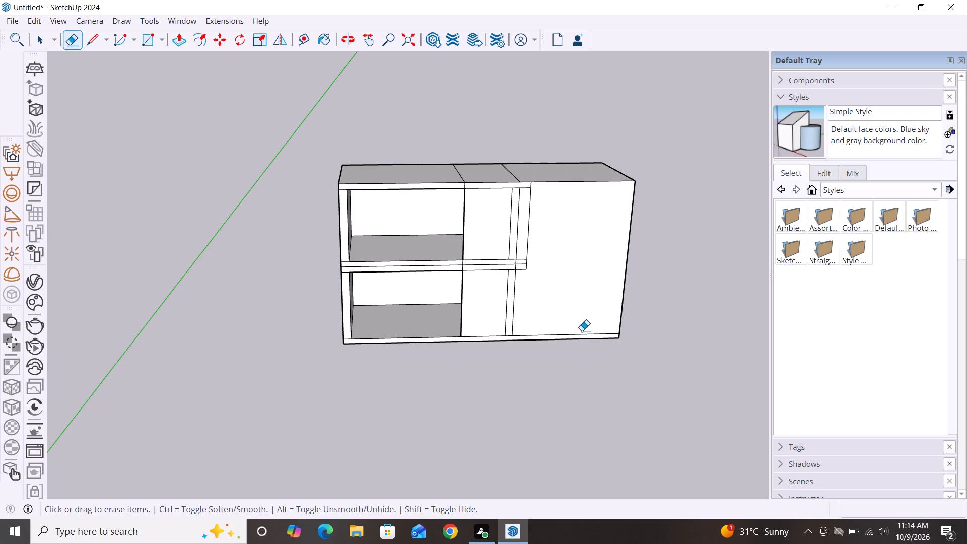
{"action": "key", "text": "space"}
Copy the long vertical line bounding the upper post strip about 6 3/8" outward, toward the end of the extended bands.
{"action": "scroll", "coordinate": [508, 193], "scroll_direction": "down", "scroll_amount": 1}
{"action": "middle_click_drag", "start_coordinate": [518, 296], "coordinate": [458, 271]}
{"action": "scroll", "coordinate": [548, 267], "scroll_direction": "up", "scroll_amount": 3}
{"action": "scroll", "coordinate": [546, 290], "scroll_direction": "down", "scroll_amount": 2}
{"action": "middle_click_drag", "start_coordinate": [545, 325], "coordinate": [587, 323]}
{"action": "scroll", "coordinate": [508, 175], "scroll_direction": "up", "scroll_amount": 2}
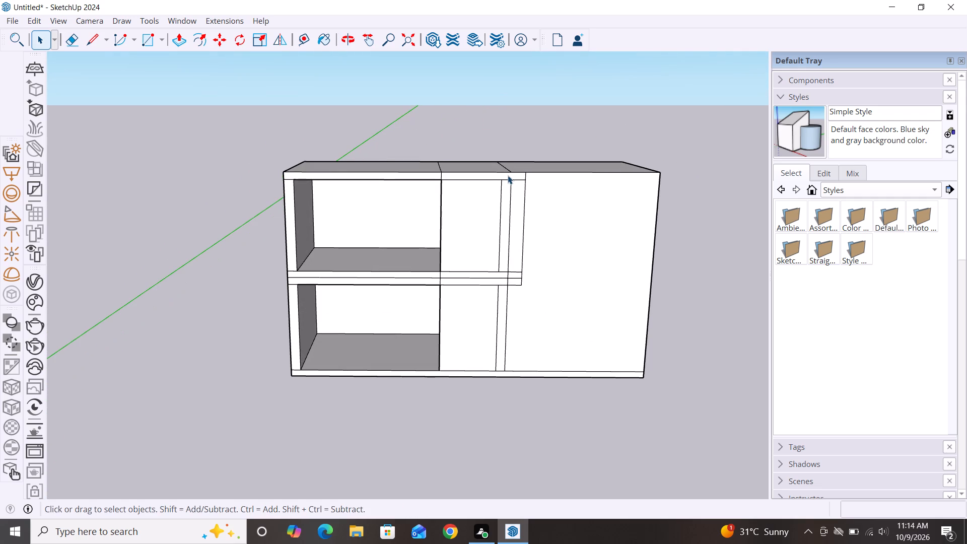
{"action": "scroll", "coordinate": [520, 231], "scroll_direction": "up", "scroll_amount": 4}
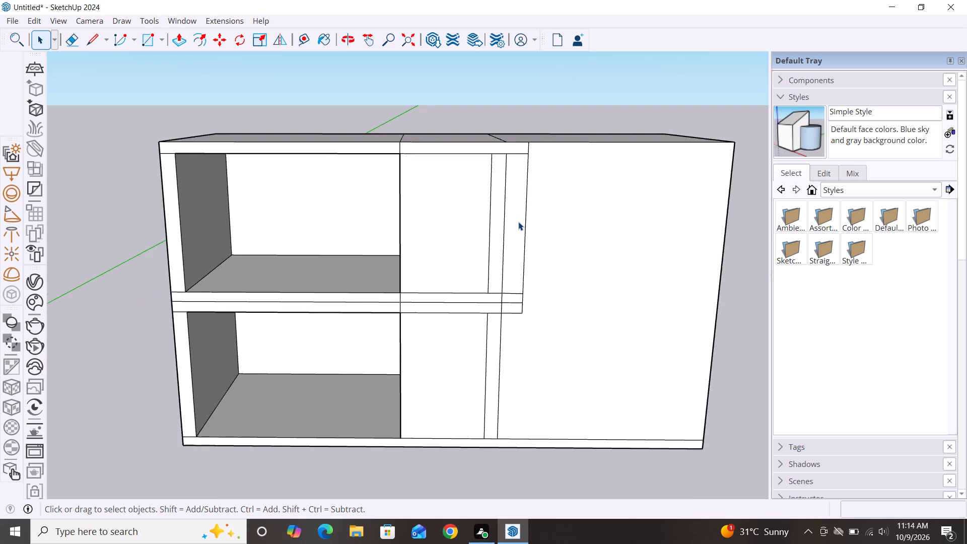
{"action": "scroll", "coordinate": [518, 222], "scroll_direction": "up", "scroll_amount": 2}
{"action": "left_click", "coordinate": [500, 263]}
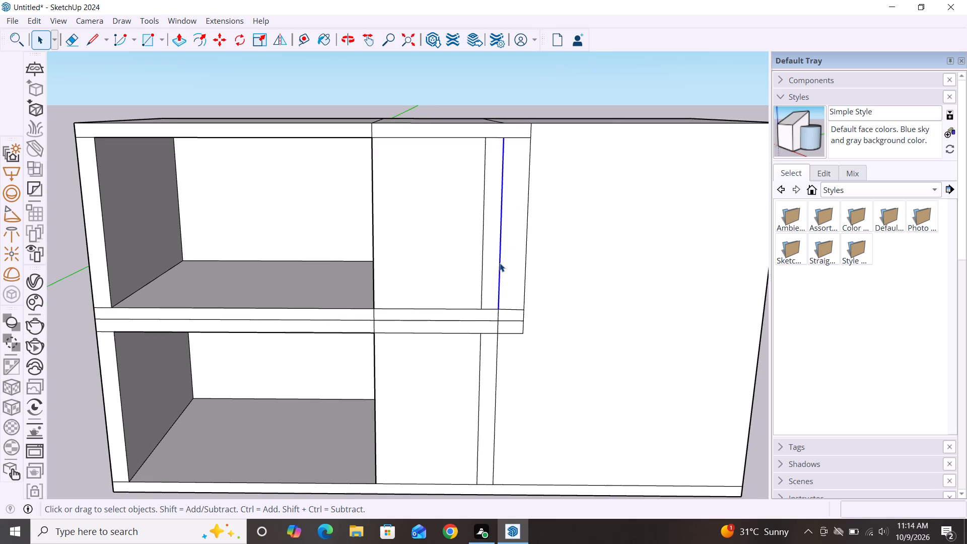
{"action": "key", "text": "m"}
{"action": "left_click", "coordinate": [498, 306]}
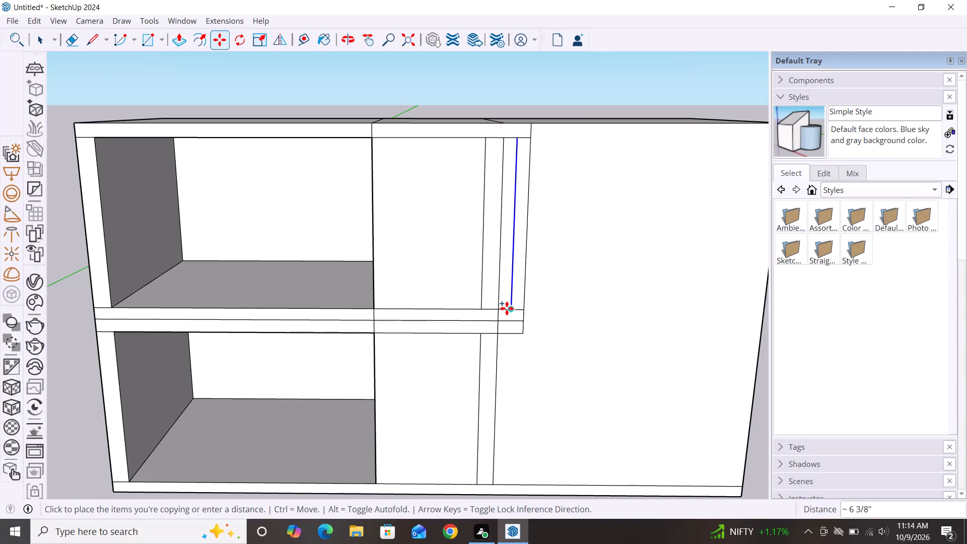
{"action": "scroll", "coordinate": [507, 308], "scroll_direction": "up", "scroll_amount": 9}
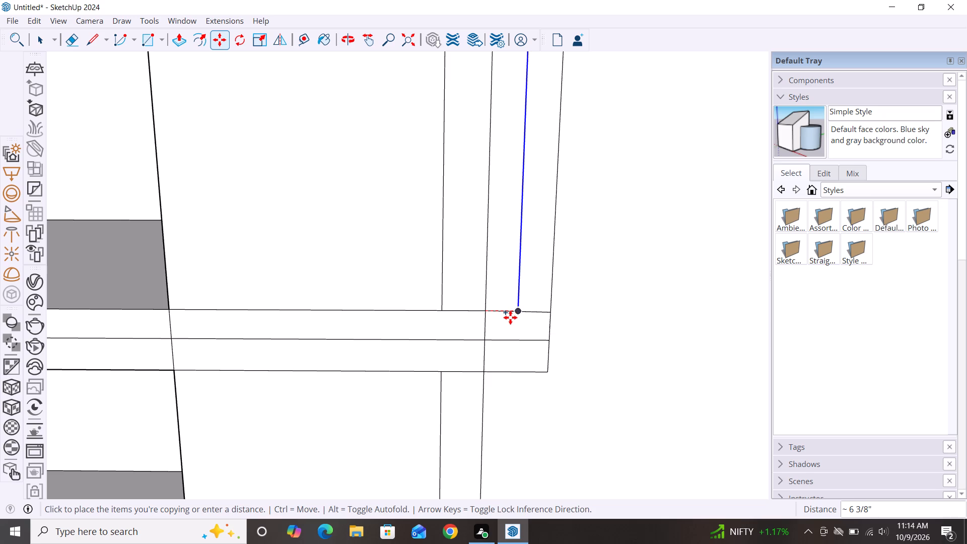
{"action": "left_click", "coordinate": [514, 317]}
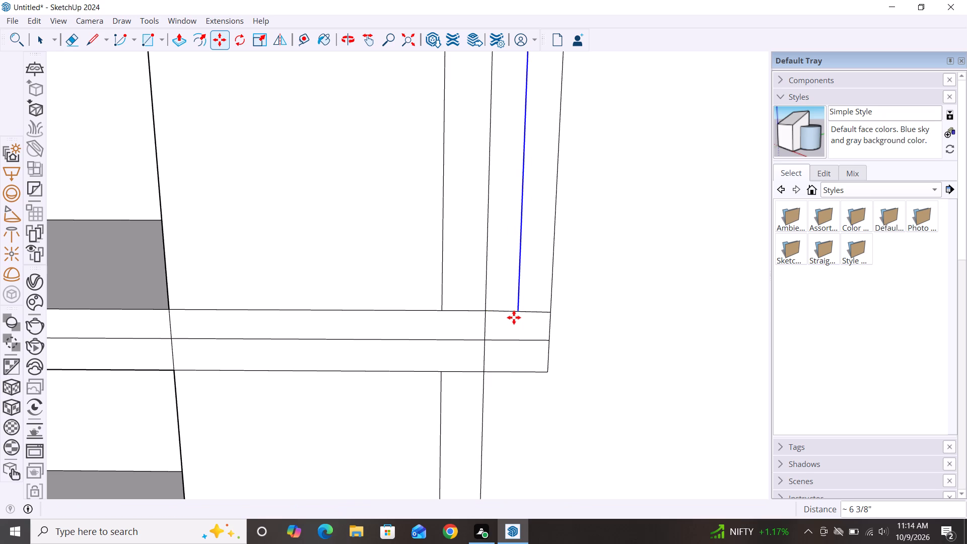
{"action": "key", "text": "space"}
Move the copied vertical line about 3 1/4" back toward the original line.
{"action": "scroll", "coordinate": [536, 288], "scroll_direction": "down", "scroll_amount": 14}
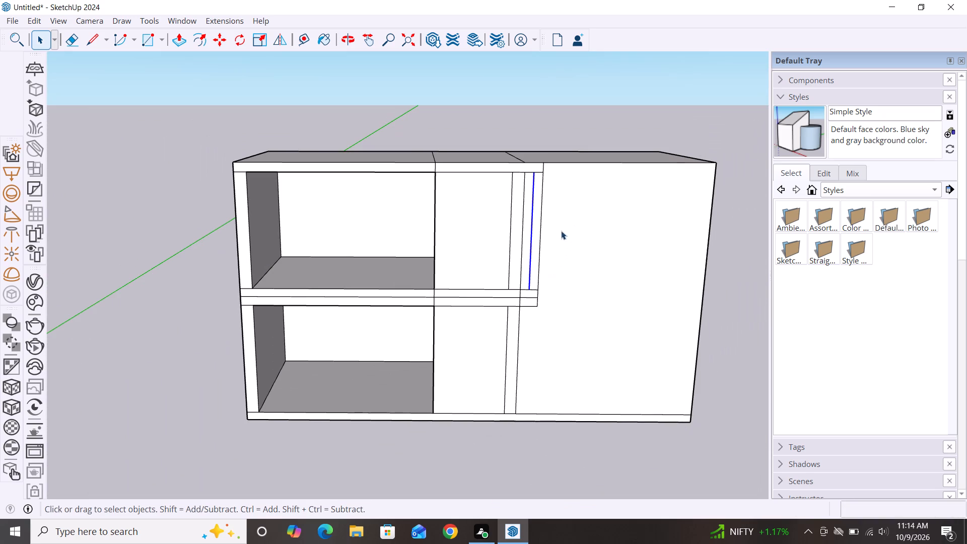
{"action": "scroll", "coordinate": [521, 280], "scroll_direction": "up", "scroll_amount": 7}
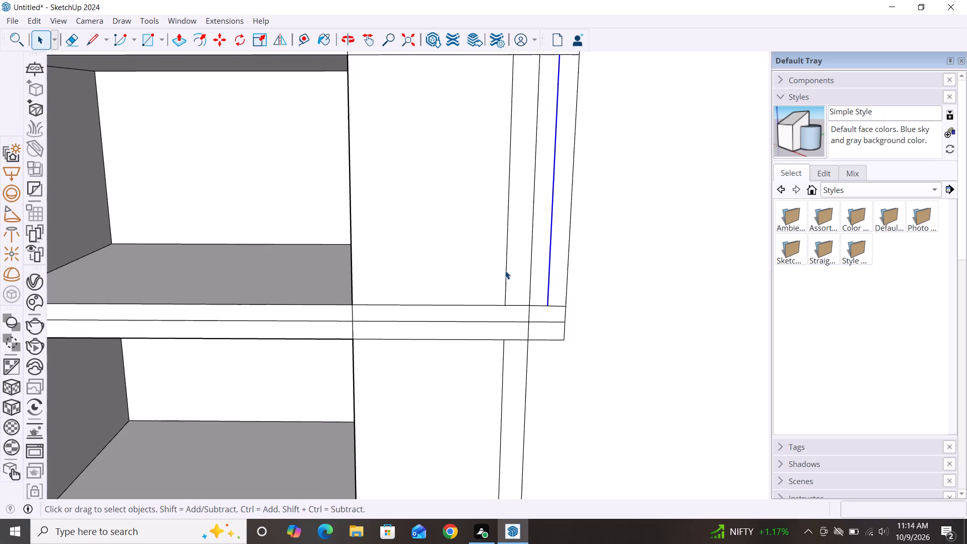
{"action": "key", "text": "m"}
{"action": "left_click", "coordinate": [551, 308]}
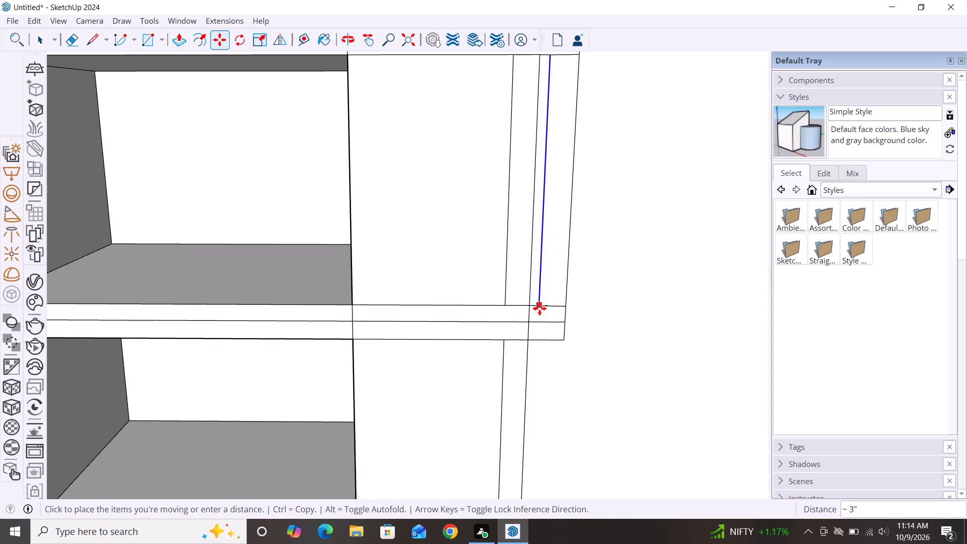
{"action": "scroll", "coordinate": [539, 310], "scroll_direction": "up", "scroll_amount": 6}
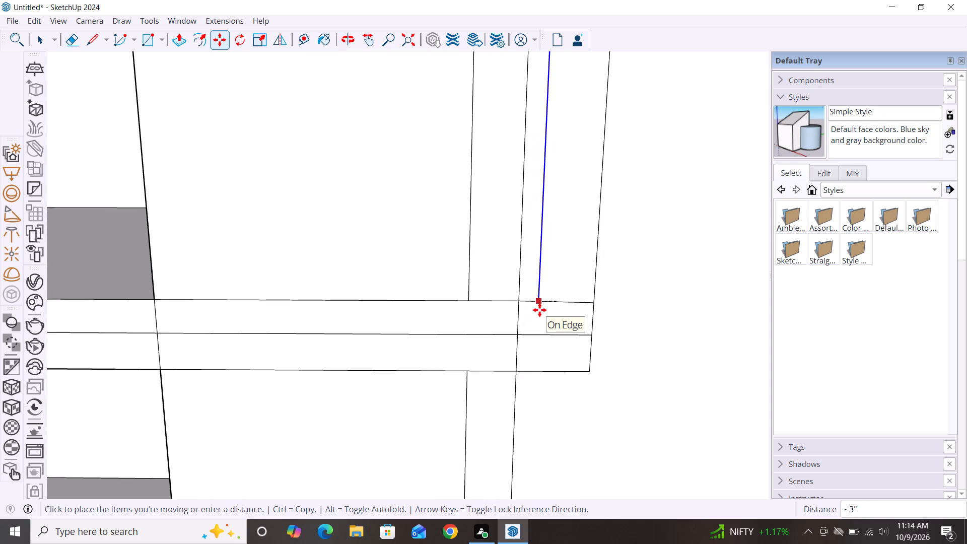
{"action": "scroll", "coordinate": [539, 310], "scroll_direction": "up", "scroll_amount": 7}
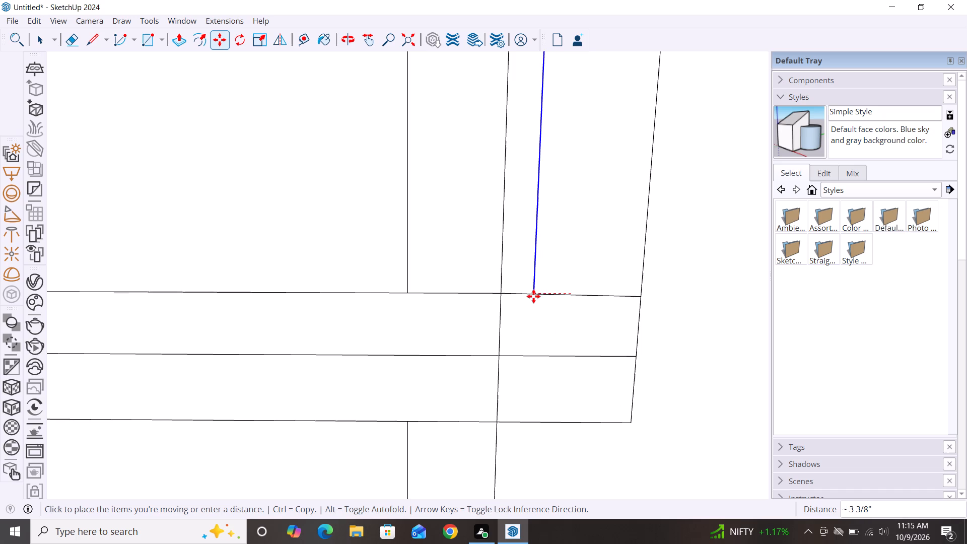
{"action": "left_click", "coordinate": [535, 293]}
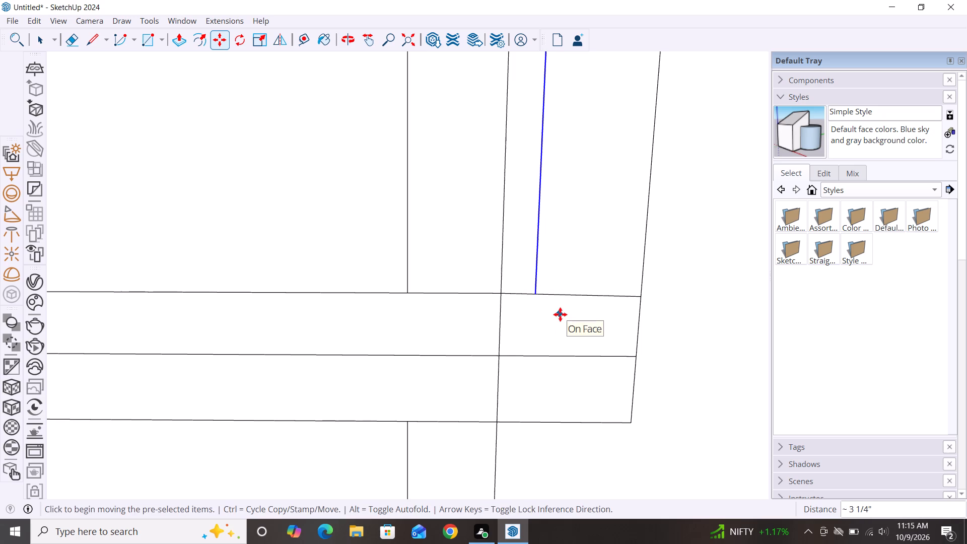
{"action": "key", "text": "space"}
Erase the original upper-storey vertical line just inside the moved copy.
{"action": "key", "text": "e"}
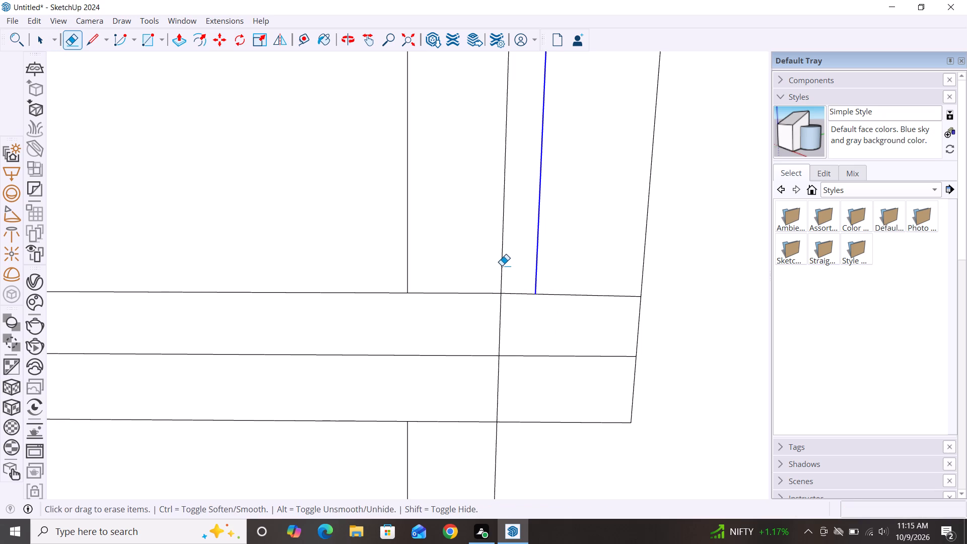
{"action": "left_click", "coordinate": [501, 264]}
{"action": "scroll", "coordinate": [542, 337], "scroll_direction": "down", "scroll_amount": 17}
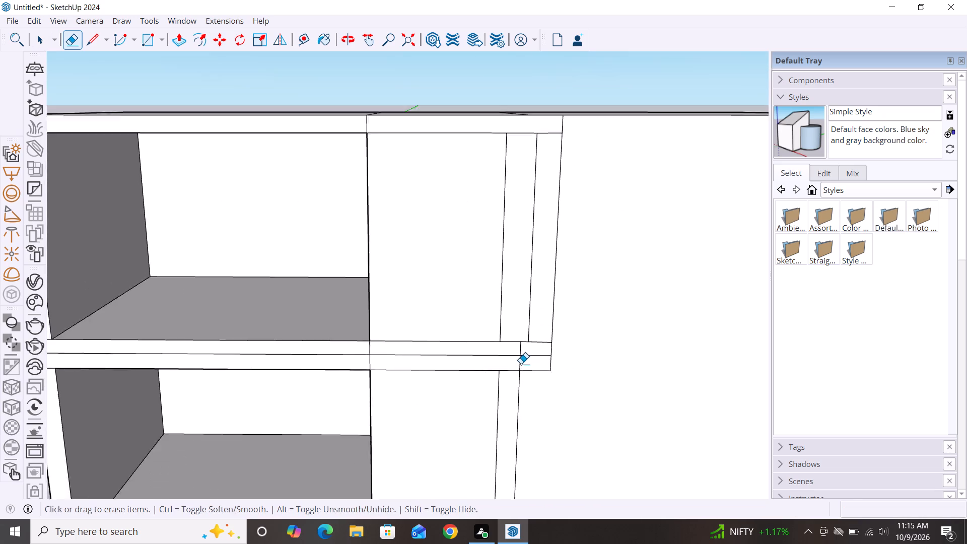
{"action": "scroll", "coordinate": [521, 364], "scroll_direction": "down", "scroll_amount": 1}
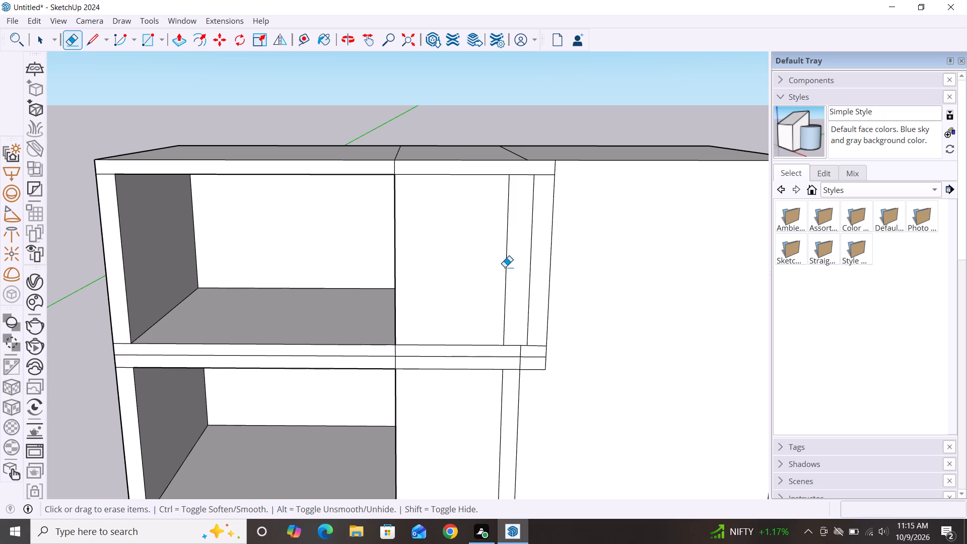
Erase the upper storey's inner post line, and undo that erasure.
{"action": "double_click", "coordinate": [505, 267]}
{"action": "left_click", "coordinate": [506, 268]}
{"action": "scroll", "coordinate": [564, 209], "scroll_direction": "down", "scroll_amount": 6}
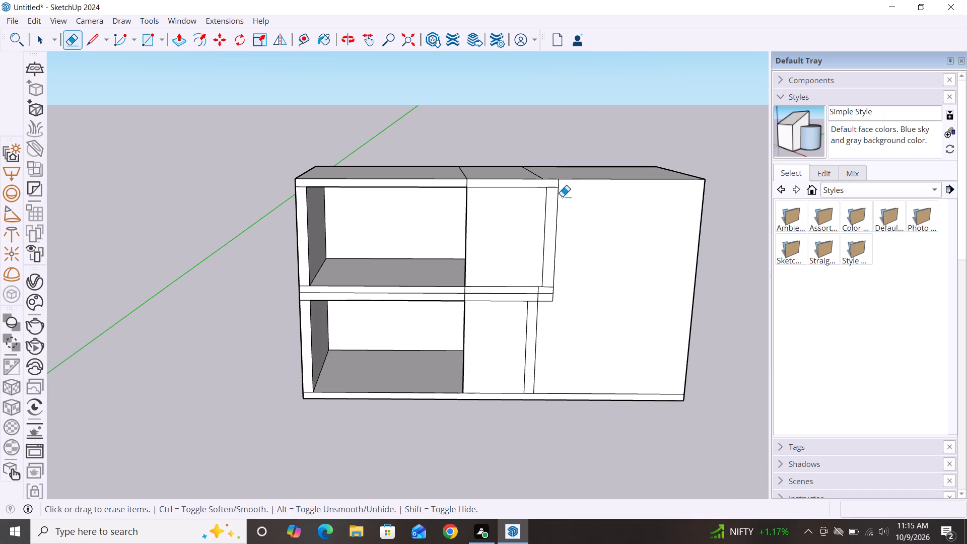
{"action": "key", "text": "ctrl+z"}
Move the upper inner post line about 8 5/16" outward, plus about 3/16" to meet the endpoint above the lower post's outer edge.
{"action": "key", "text": "space"}
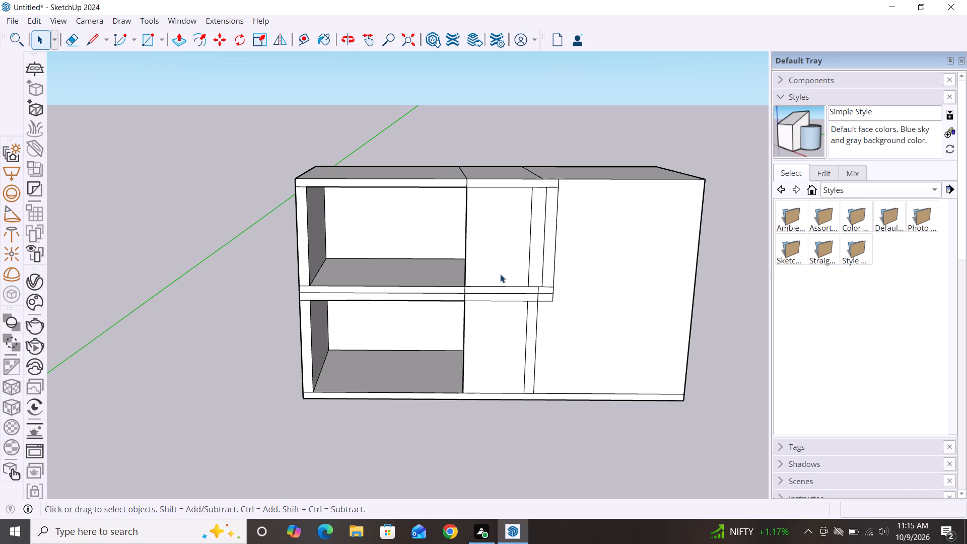
{"action": "left_click", "coordinate": [528, 272]}
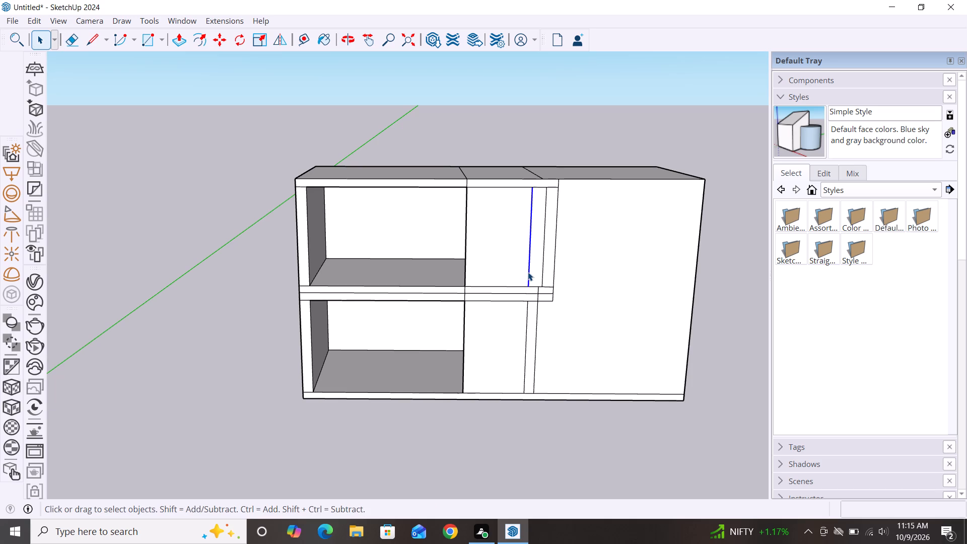
{"action": "key", "text": "m"}
{"action": "left_click", "coordinate": [522, 291]}
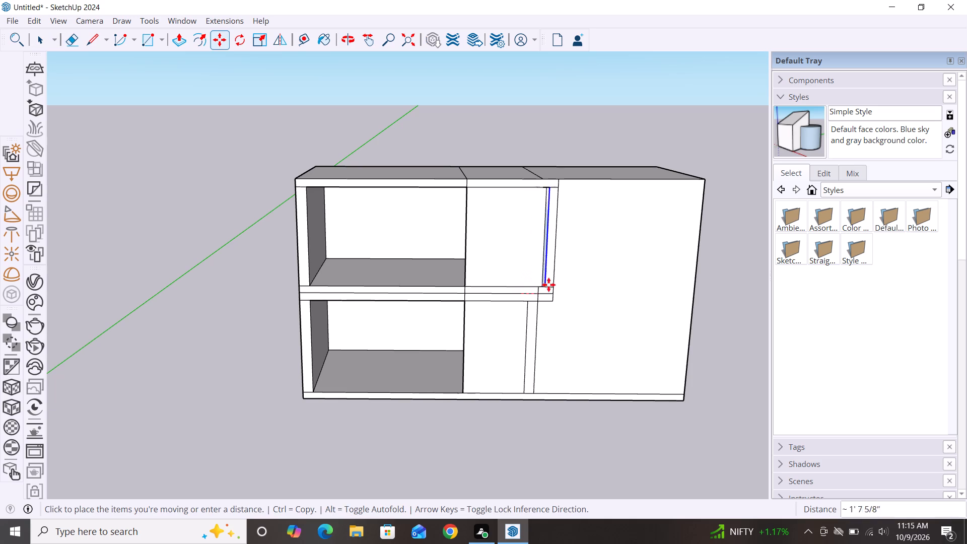
{"action": "scroll", "coordinate": [533, 285], "scroll_direction": "up", "scroll_amount": 11}
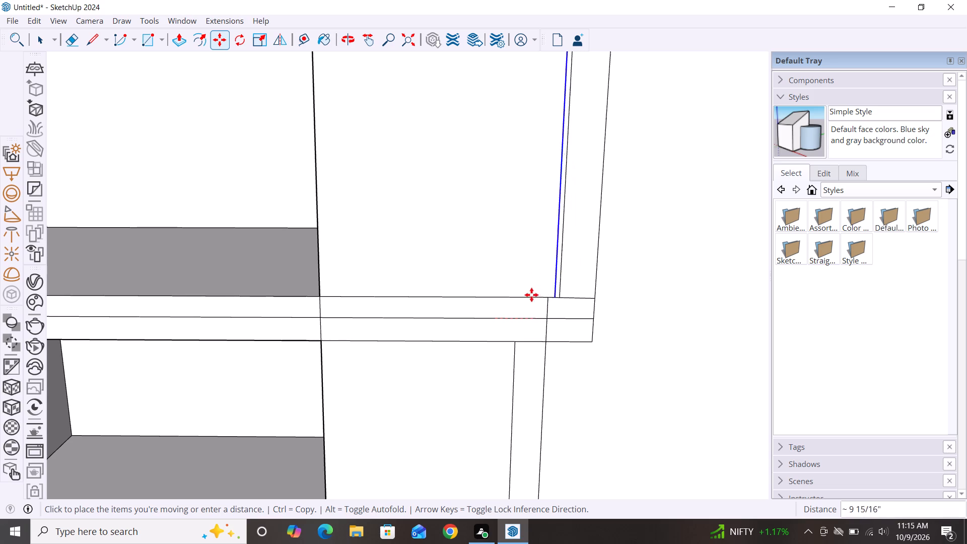
{"action": "left_click", "coordinate": [525, 295]}
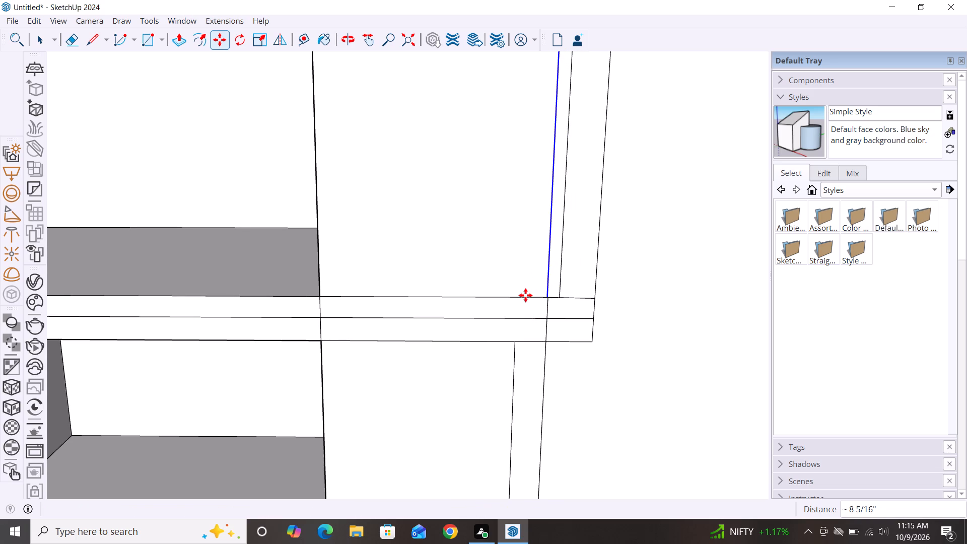
{"action": "scroll", "coordinate": [535, 298], "scroll_direction": "up", "scroll_amount": 14}
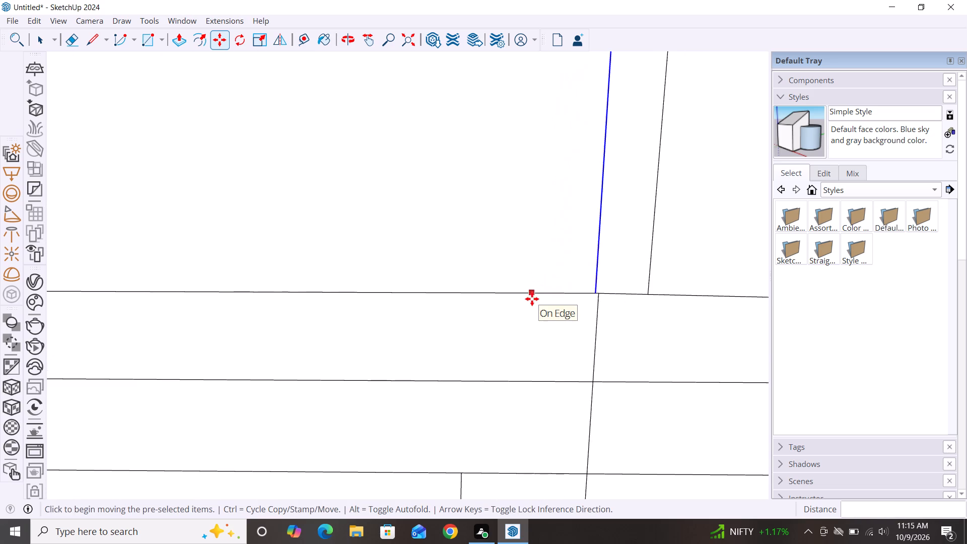
{"action": "left_click", "coordinate": [595, 295]}
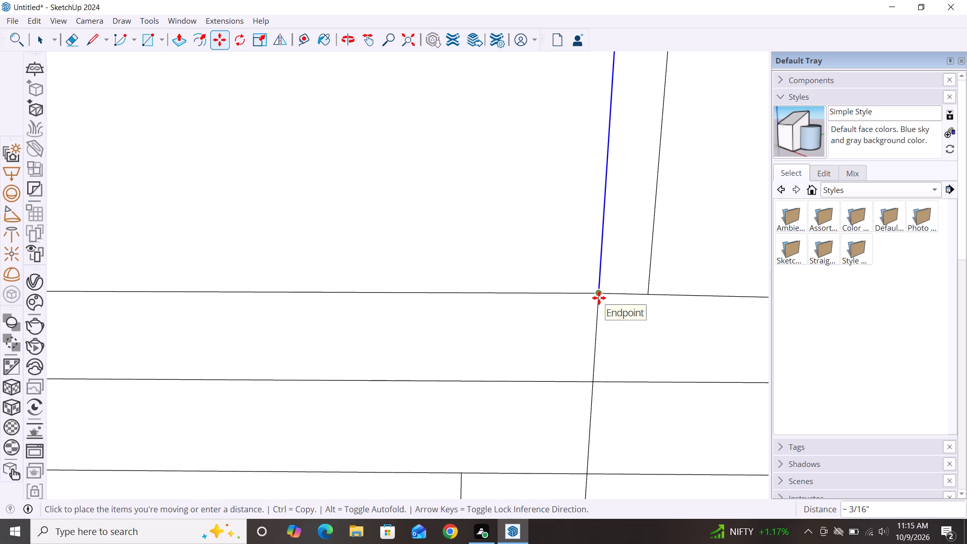
{"action": "left_click", "coordinate": [599, 298]}
{"action": "key", "text": "space"}
Erase the extra dividing line across the top face of the right-hand block.
{"action": "scroll", "coordinate": [486, 244], "scroll_direction": "down", "scroll_amount": 8}
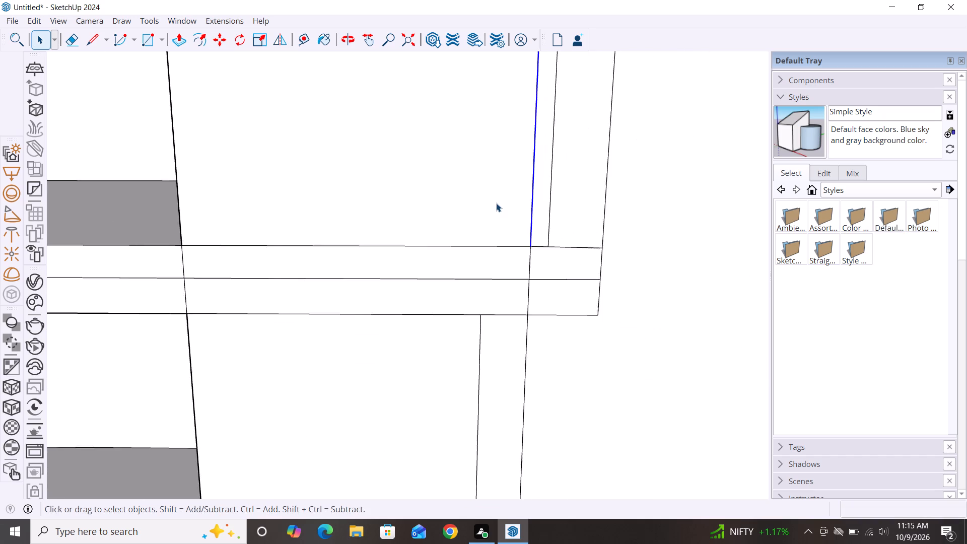
{"action": "scroll", "coordinate": [496, 203], "scroll_direction": "down", "scroll_amount": 19}
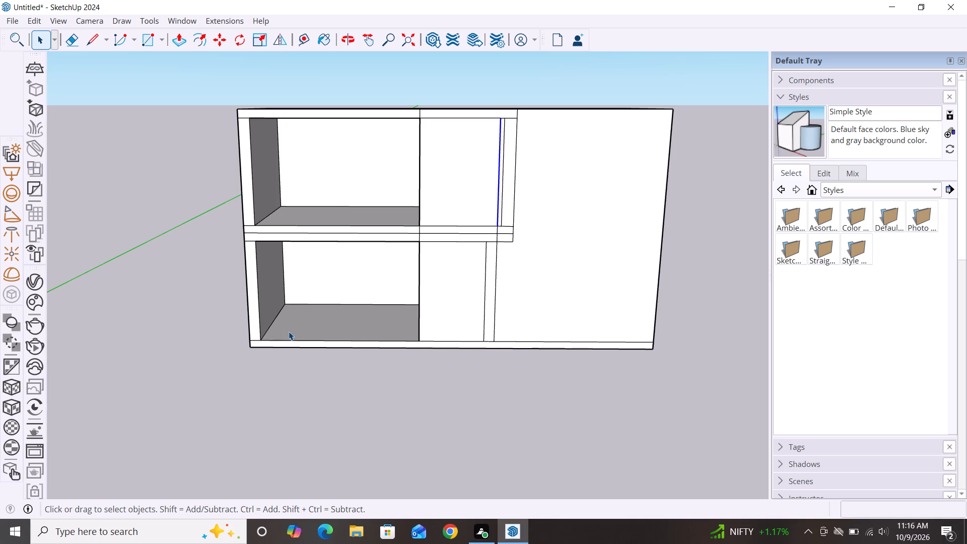
{"action": "scroll", "coordinate": [290, 336], "scroll_direction": "down", "scroll_amount": 2}
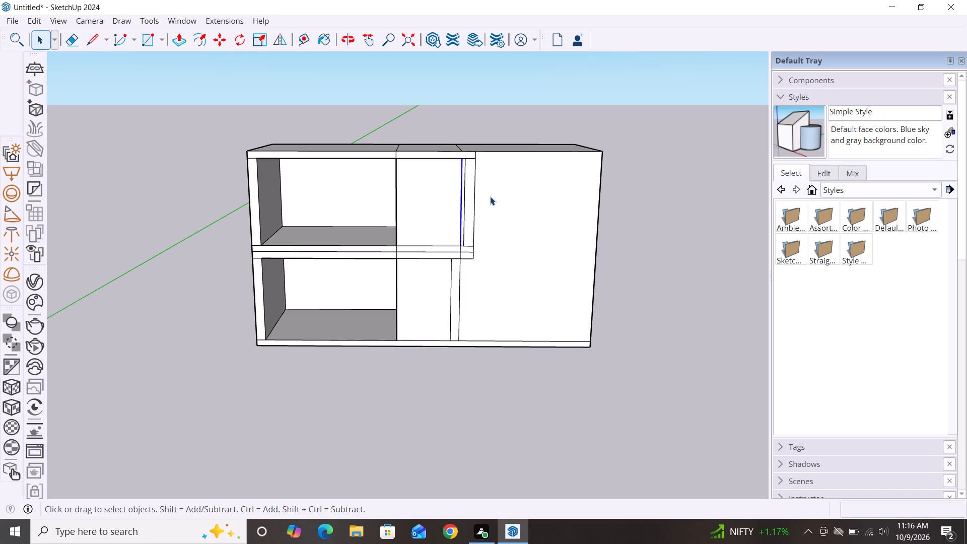
{"action": "scroll", "coordinate": [490, 196], "scroll_direction": "down", "scroll_amount": 2}
{"action": "key", "text": "p"}
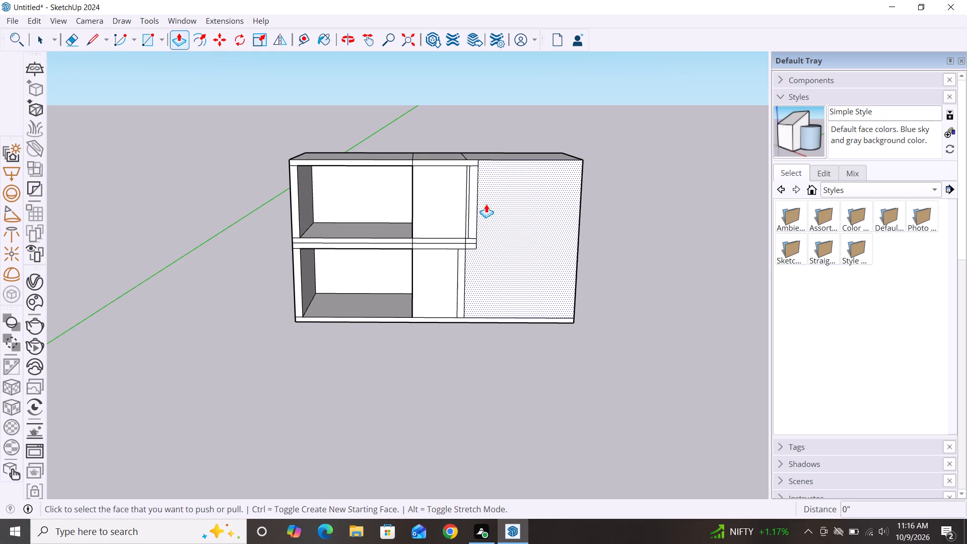
{"action": "scroll", "coordinate": [476, 205], "scroll_direction": "down", "scroll_amount": 2}
{"action": "middle_click_drag", "start_coordinate": [476, 223], "coordinate": [479, 290]}
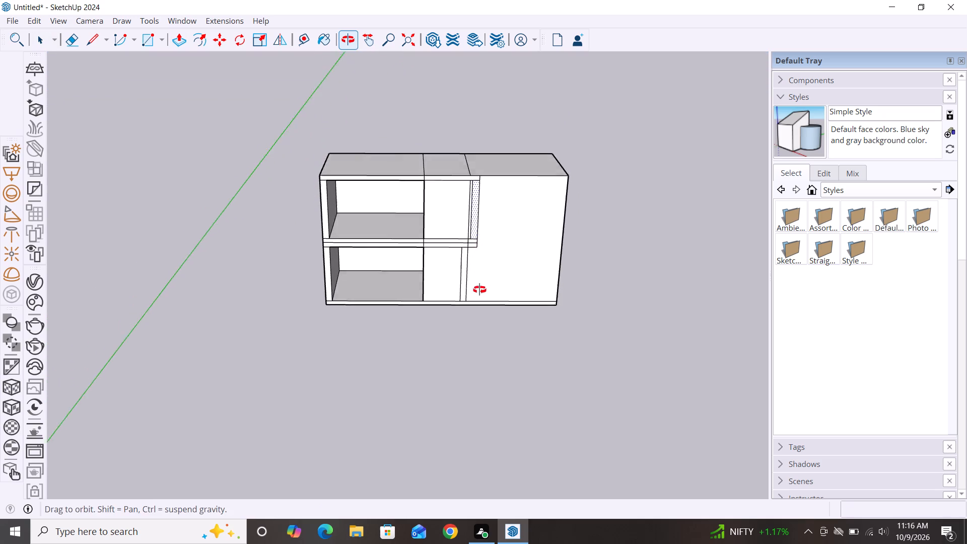
{"action": "middle_click_drag", "start_coordinate": [479, 290], "coordinate": [485, 326]}
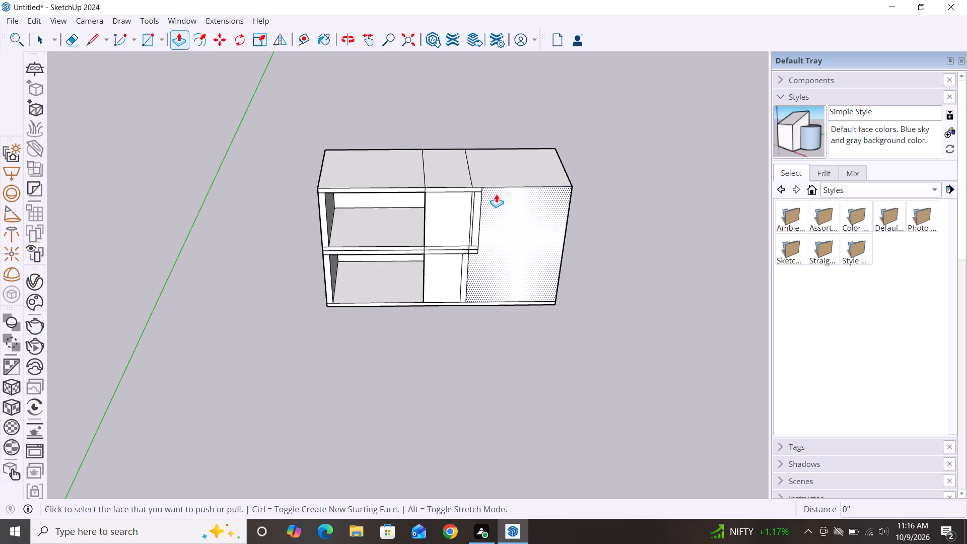
{"action": "scroll", "coordinate": [496, 194], "scroll_direction": "up", "scroll_amount": 6}
{"action": "key", "text": "space"}
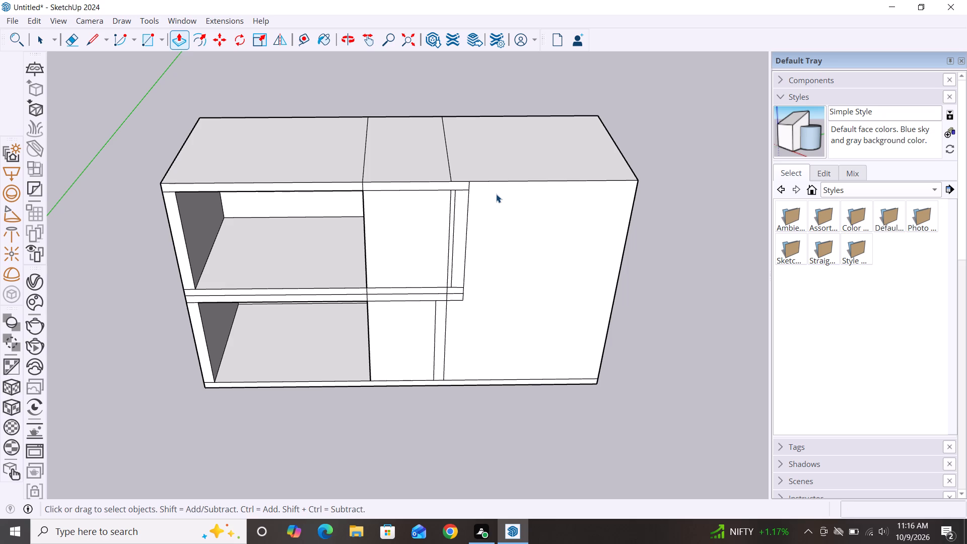
{"action": "key", "text": "e"}
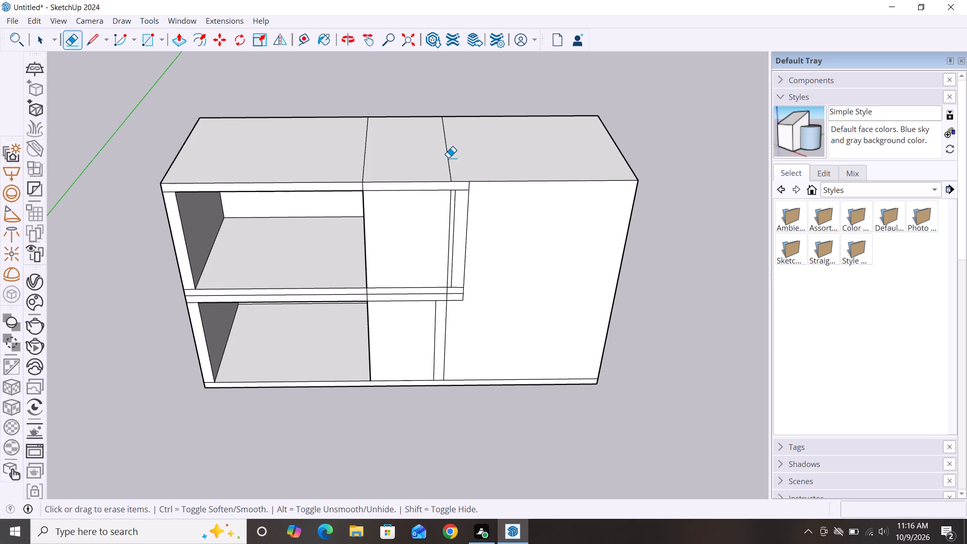
{"action": "left_click", "coordinate": [448, 158]}
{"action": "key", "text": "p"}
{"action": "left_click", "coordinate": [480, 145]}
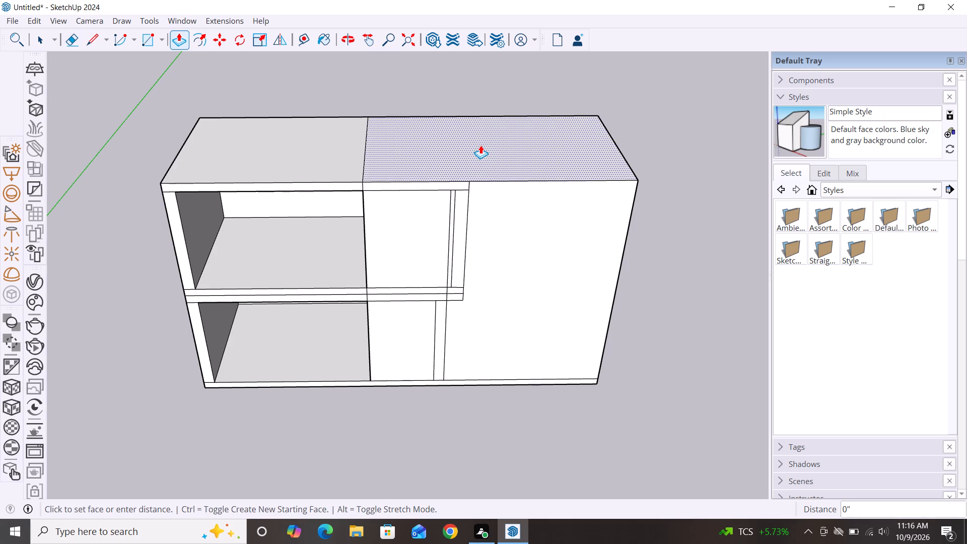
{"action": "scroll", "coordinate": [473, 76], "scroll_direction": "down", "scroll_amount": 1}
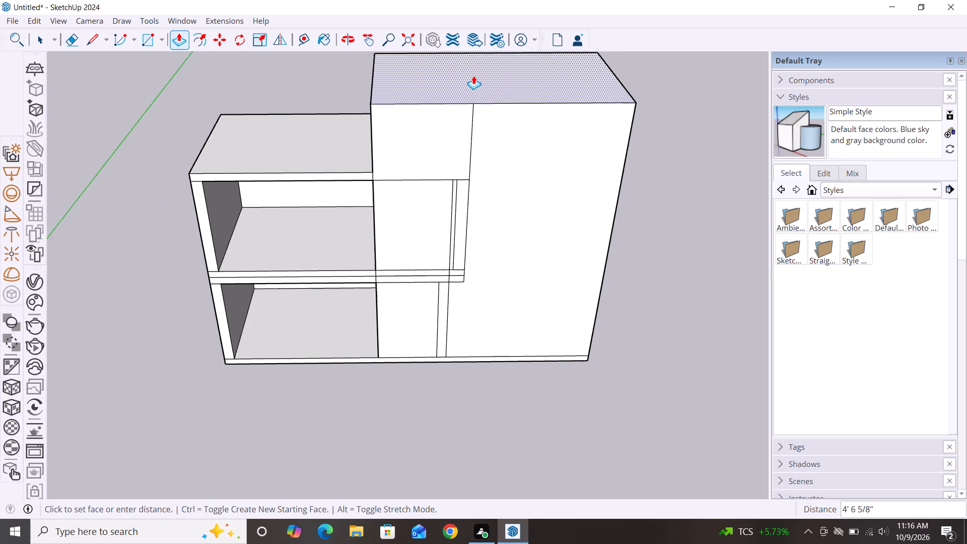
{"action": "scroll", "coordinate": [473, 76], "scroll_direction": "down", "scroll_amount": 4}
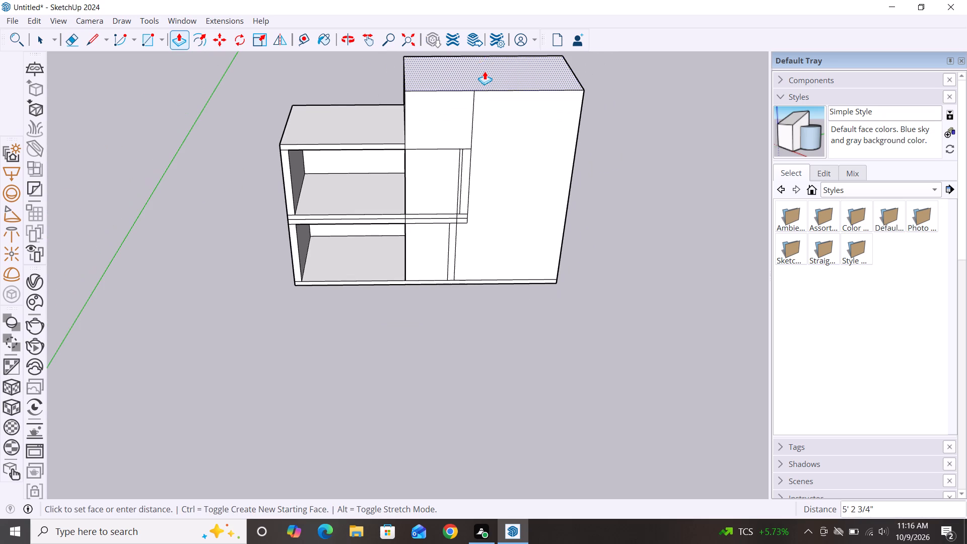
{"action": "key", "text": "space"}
Push/Pull the right-hand block's top face upward 9' 9".
{"action": "scroll", "coordinate": [463, 134], "scroll_direction": "down", "scroll_amount": 5}
{"action": "scroll", "coordinate": [542, 251], "scroll_direction": "down", "scroll_amount": 1}
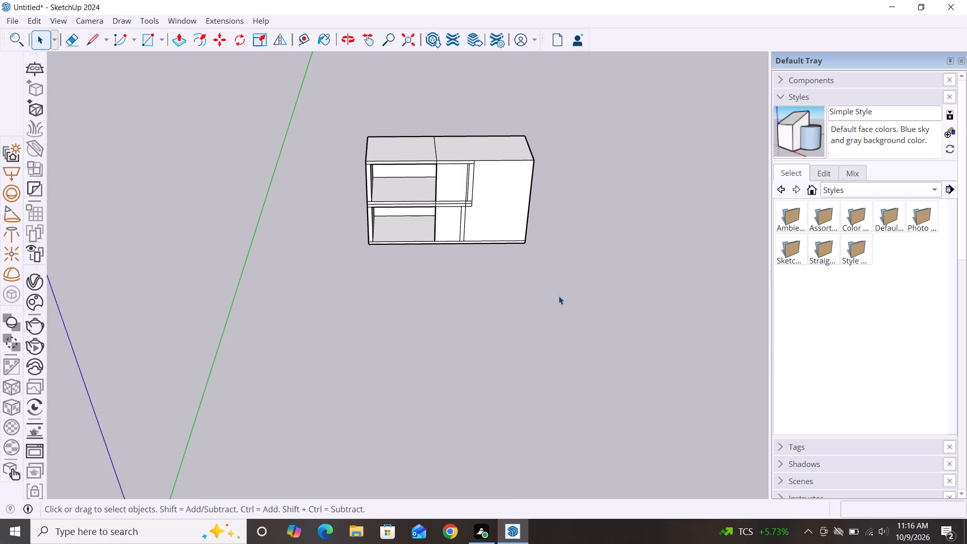
{"action": "middle_click_drag", "start_coordinate": [530, 324], "coordinate": [511, 233], "text": "alt"}
{"action": "scroll", "coordinate": [477, 171], "scroll_direction": "up", "scroll_amount": 2}
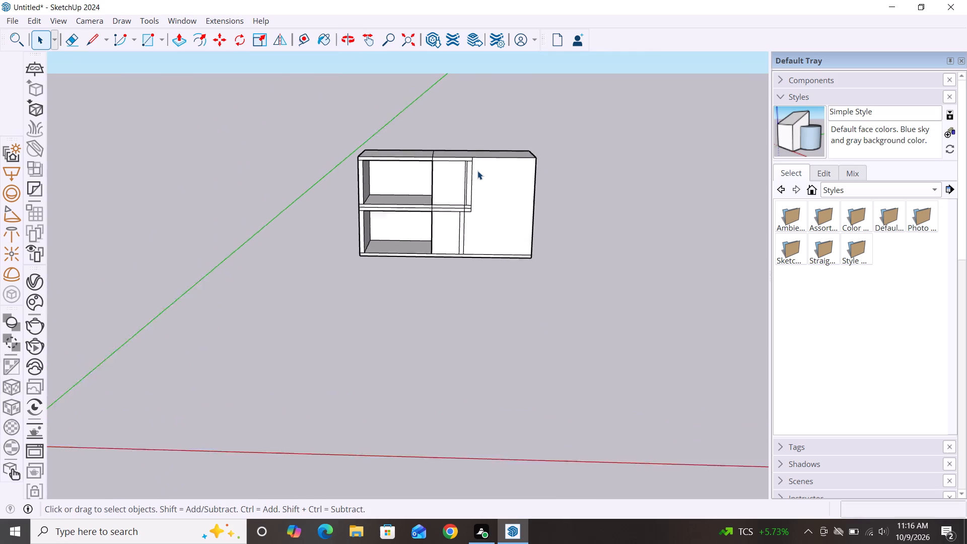
{"action": "scroll", "coordinate": [477, 171], "scroll_direction": "up", "scroll_amount": 3}
{"action": "middle_click_drag", "start_coordinate": [481, 158], "coordinate": [481, 177]}
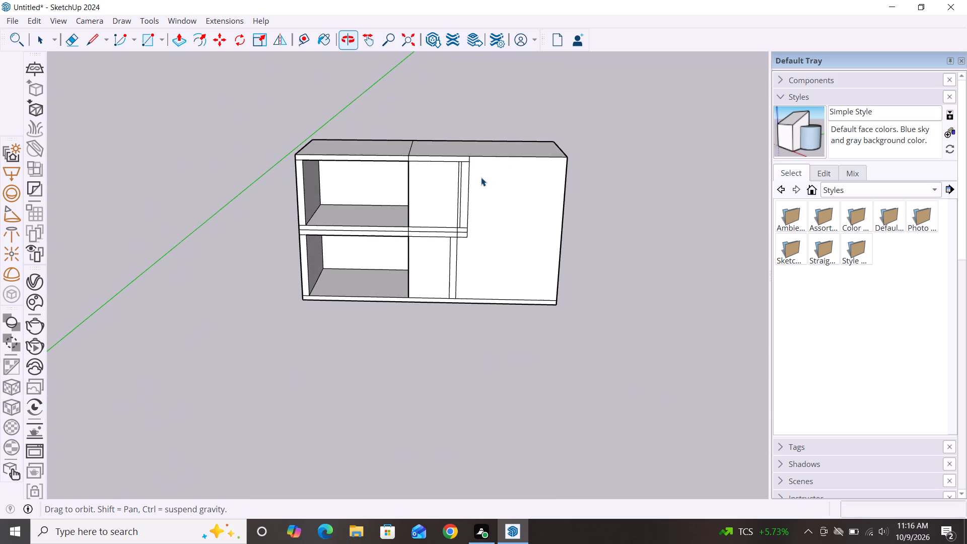
{"action": "key", "text": "p"}
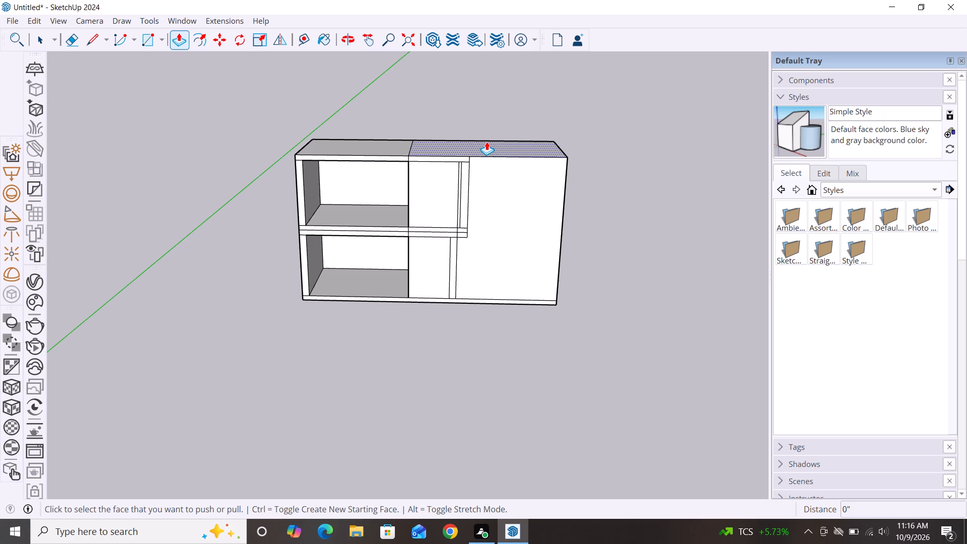
{"action": "left_click", "coordinate": [487, 142]}
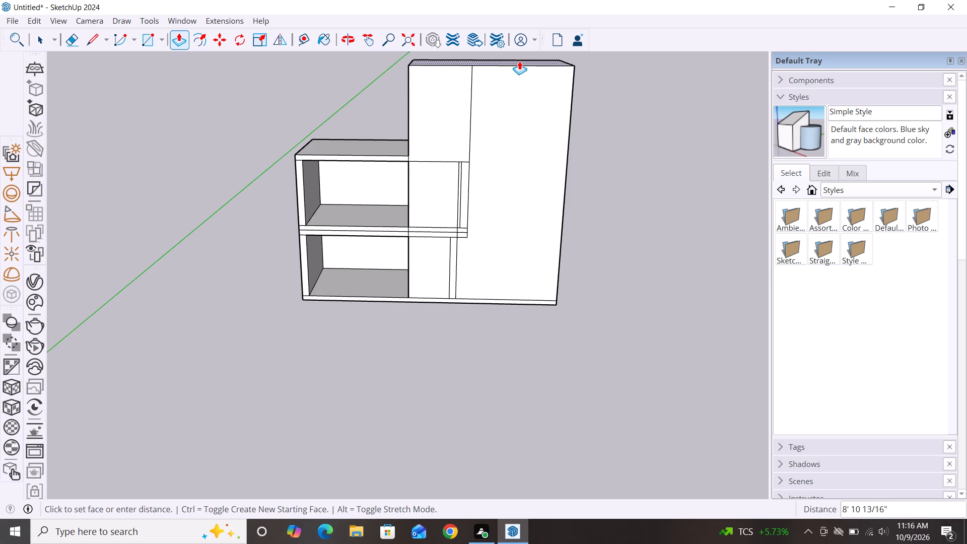
{"action": "left_click", "coordinate": [520, 53]}
{"action": "key", "text": "space"}
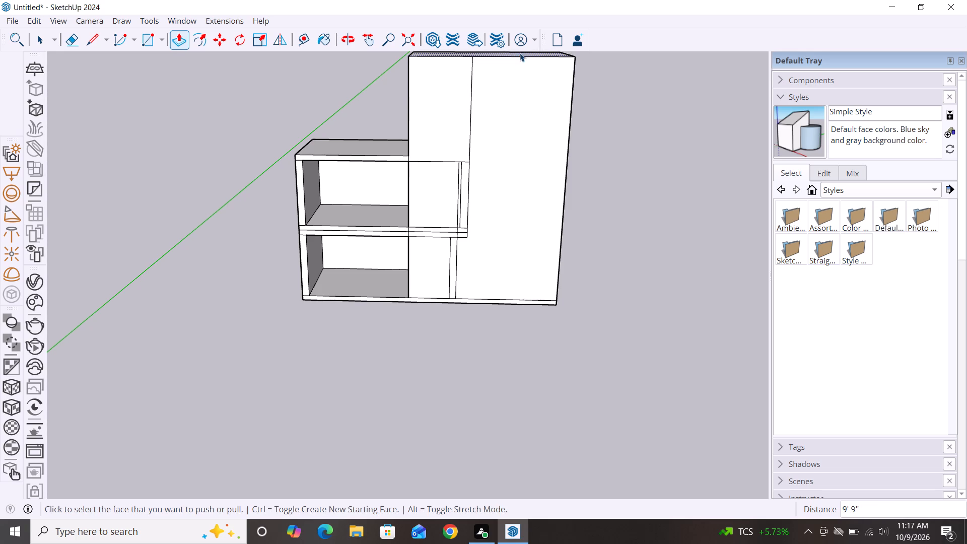
Draw a thin rectangle about 9 1/2" by 11' 8 13/16" across the open-fronted left block's roof, near its front edge.
{"action": "scroll", "coordinate": [457, 220], "scroll_direction": "down", "scroll_amount": 6}
{"action": "scroll", "coordinate": [416, 182], "scroll_direction": "up", "scroll_amount": 5}
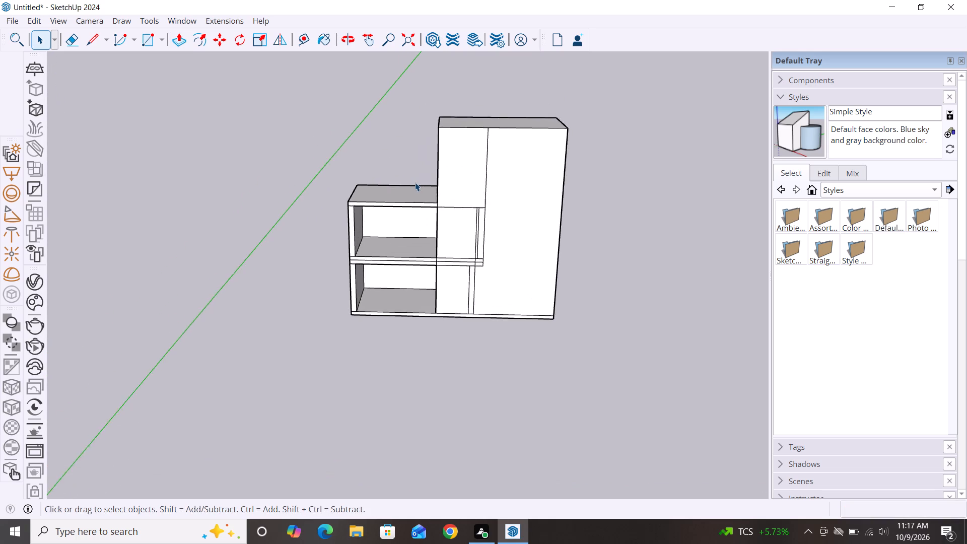
{"action": "scroll", "coordinate": [415, 182], "scroll_direction": "up", "scroll_amount": 6}
{"action": "scroll", "coordinate": [415, 182], "scroll_direction": "down", "scroll_amount": 1}
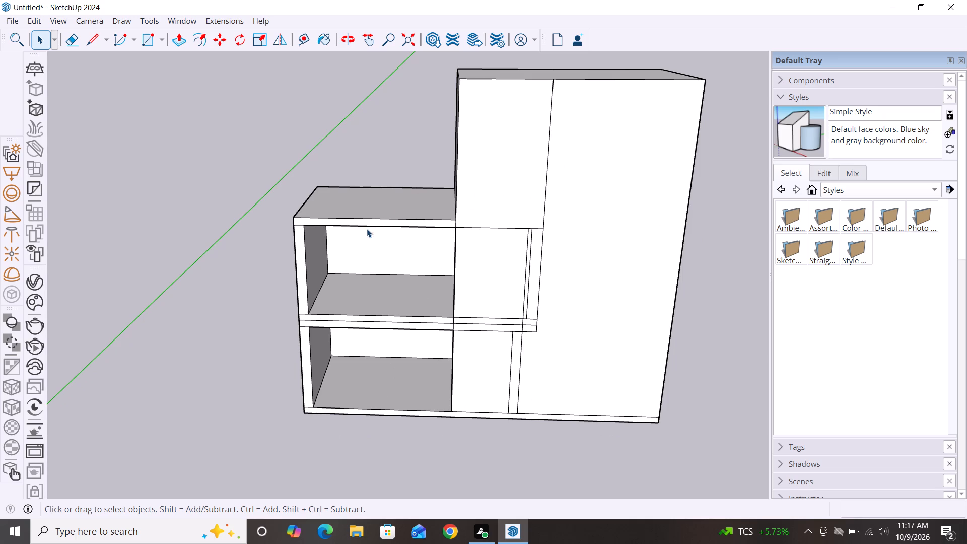
{"action": "scroll", "coordinate": [367, 229], "scroll_direction": "up", "scroll_amount": 3}
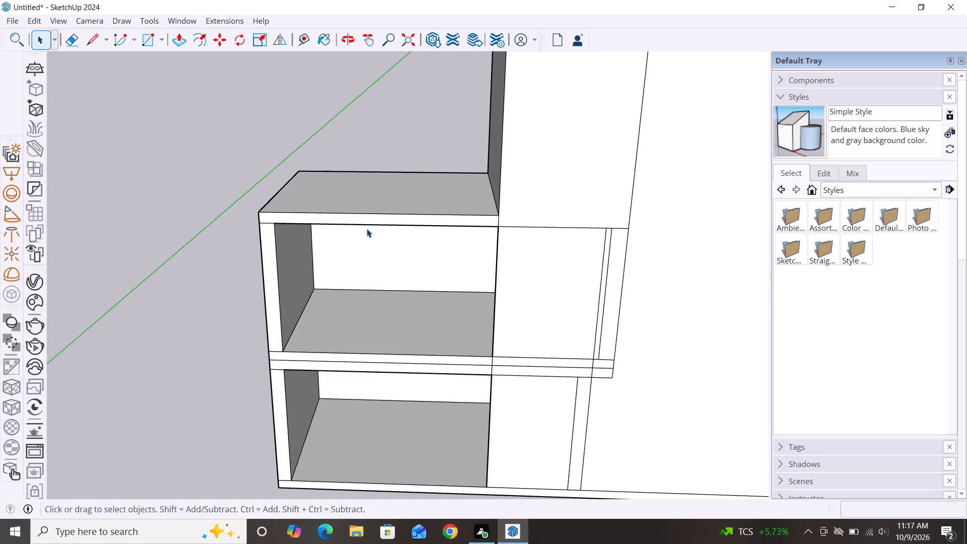
{"action": "key", "text": "r"}
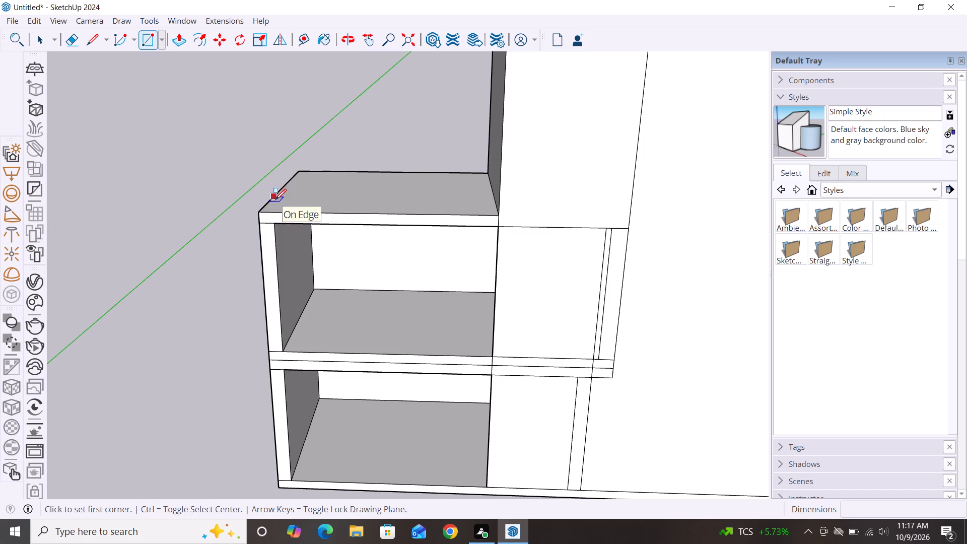
{"action": "left_click", "coordinate": [268, 203]}
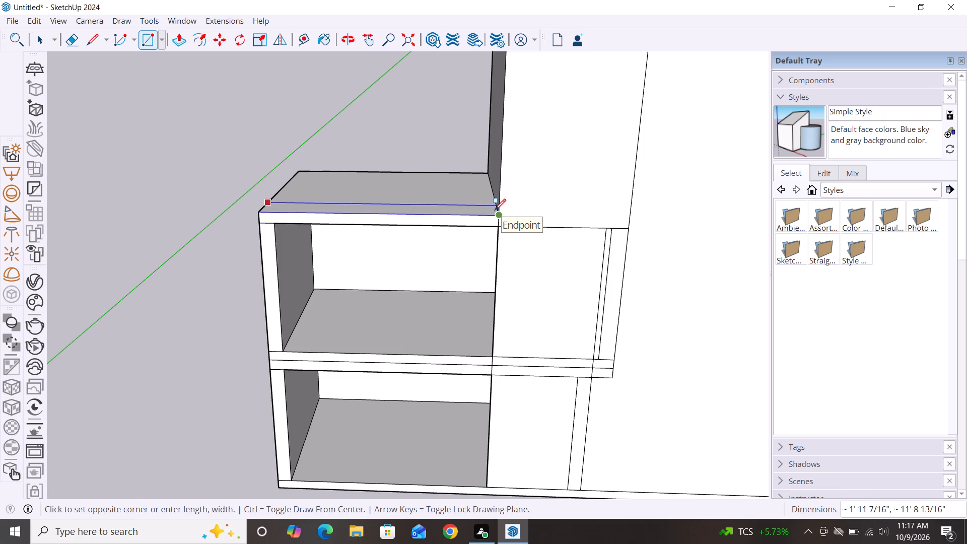
{"action": "key", "text": "Escape"}
{"action": "scroll", "coordinate": [283, 202], "scroll_direction": "up", "scroll_amount": 6}
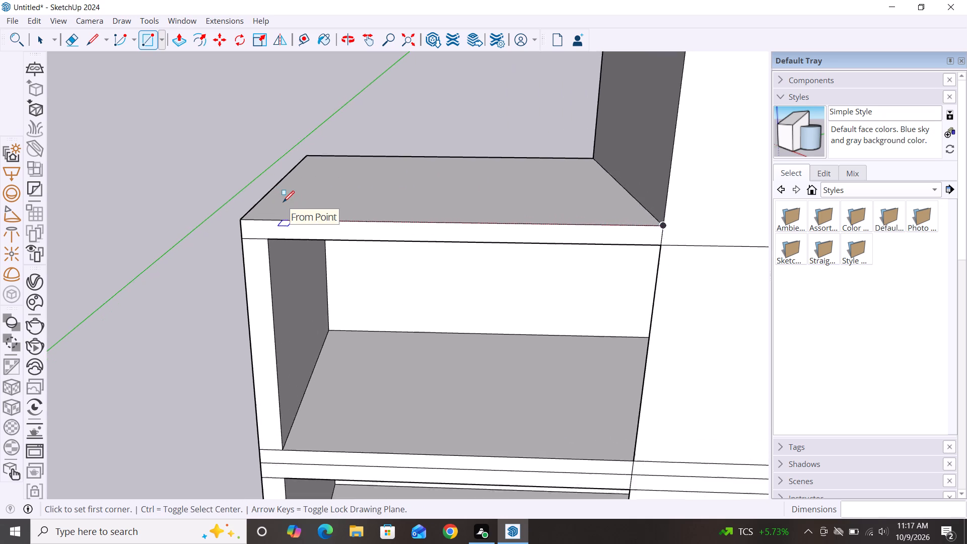
{"action": "scroll", "coordinate": [283, 202], "scroll_direction": "up", "scroll_amount": 3}
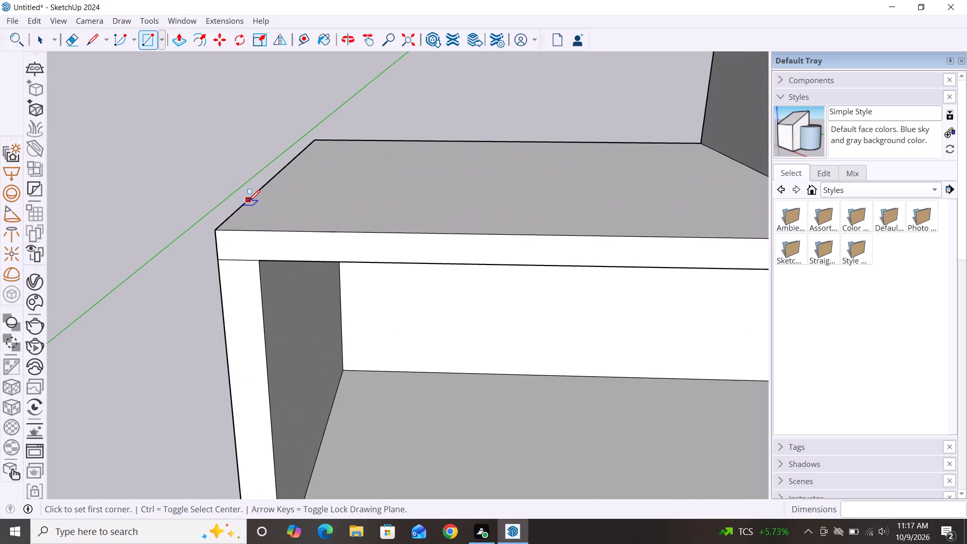
{"action": "left_click", "coordinate": [249, 200]}
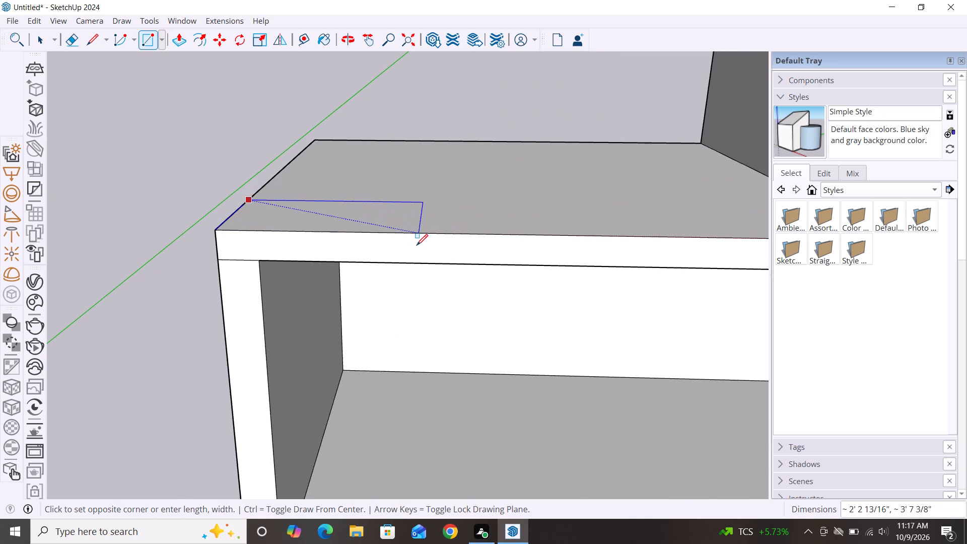
{"action": "scroll", "coordinate": [362, 169], "scroll_direction": "down", "scroll_amount": 4}
{"action": "scroll", "coordinate": [232, 152], "scroll_direction": "down", "scroll_amount": 1}
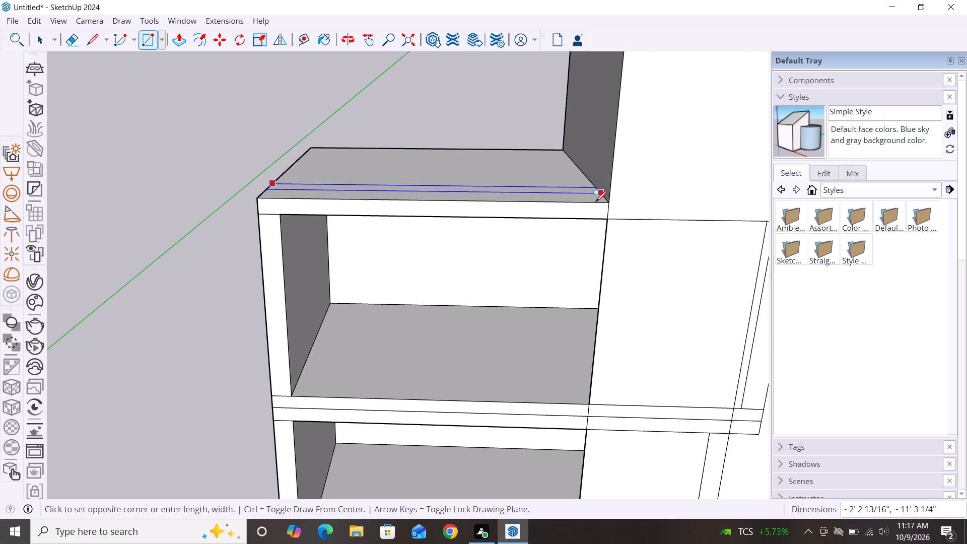
{"action": "scroll", "coordinate": [602, 194], "scroll_direction": "up", "scroll_amount": 6}
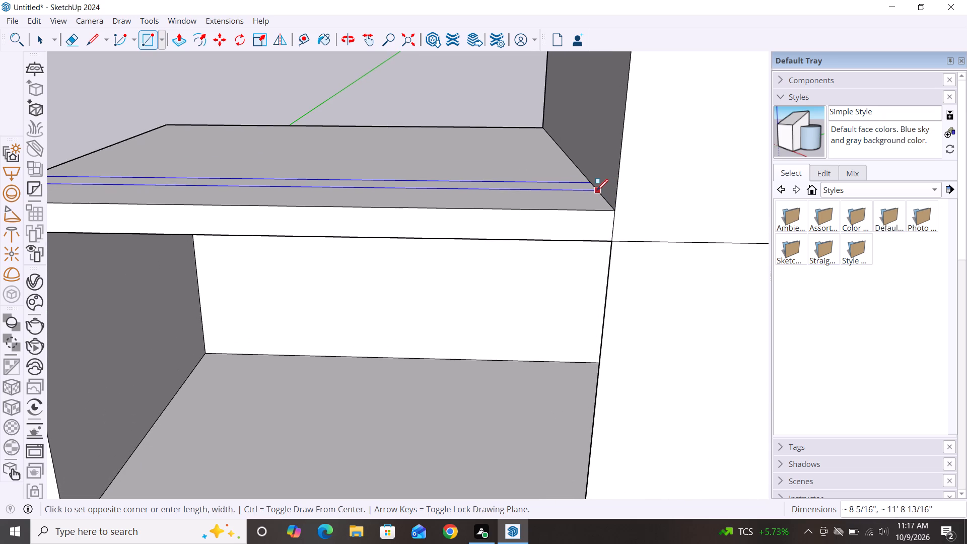
{"action": "left_click", "coordinate": [597, 193]}
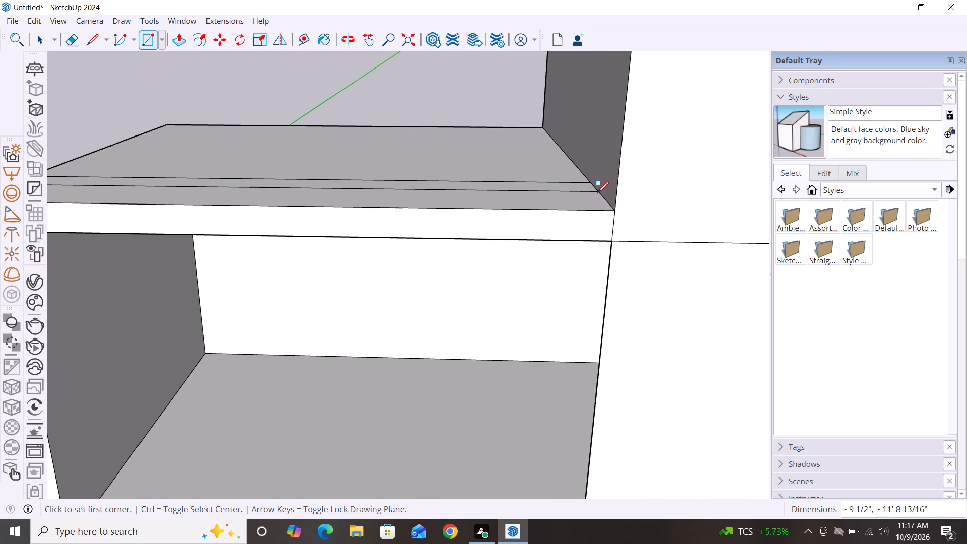
{"action": "key", "text": "space"}
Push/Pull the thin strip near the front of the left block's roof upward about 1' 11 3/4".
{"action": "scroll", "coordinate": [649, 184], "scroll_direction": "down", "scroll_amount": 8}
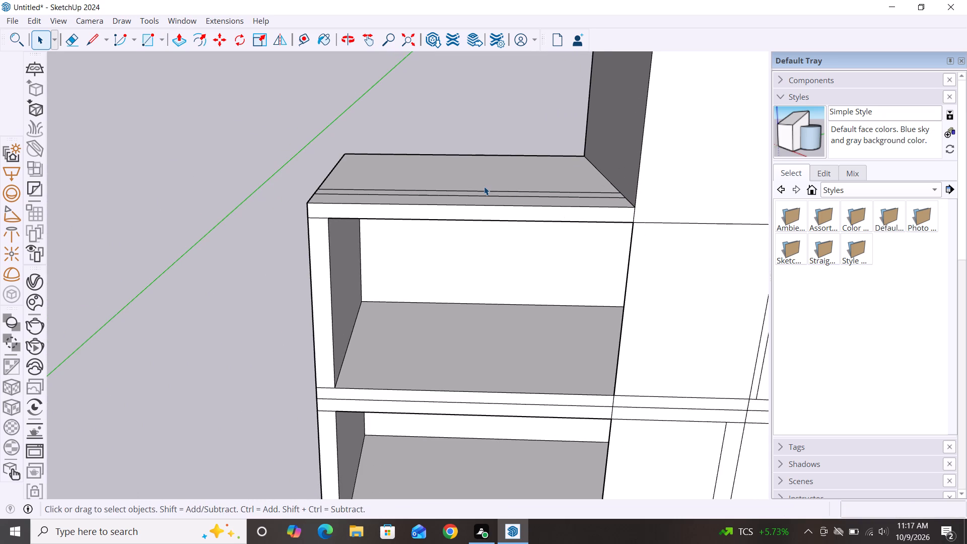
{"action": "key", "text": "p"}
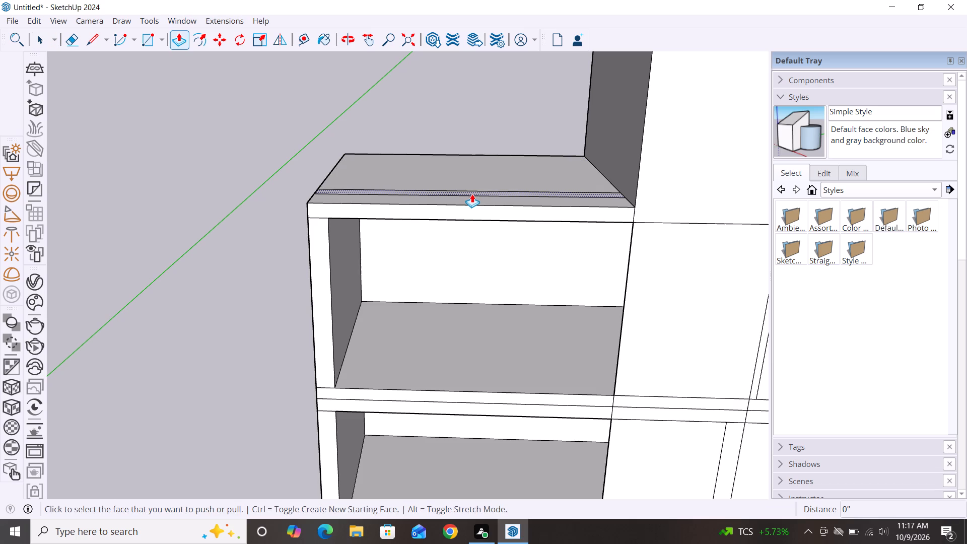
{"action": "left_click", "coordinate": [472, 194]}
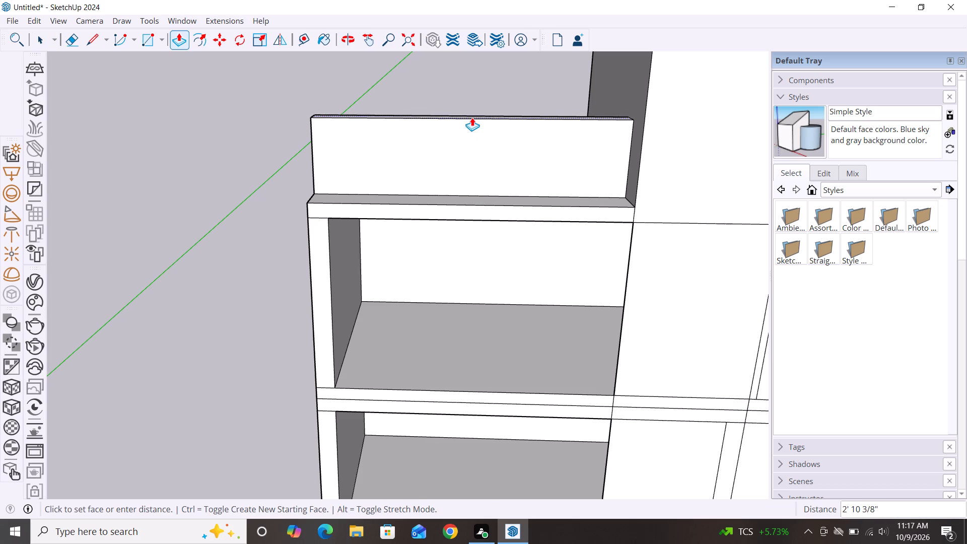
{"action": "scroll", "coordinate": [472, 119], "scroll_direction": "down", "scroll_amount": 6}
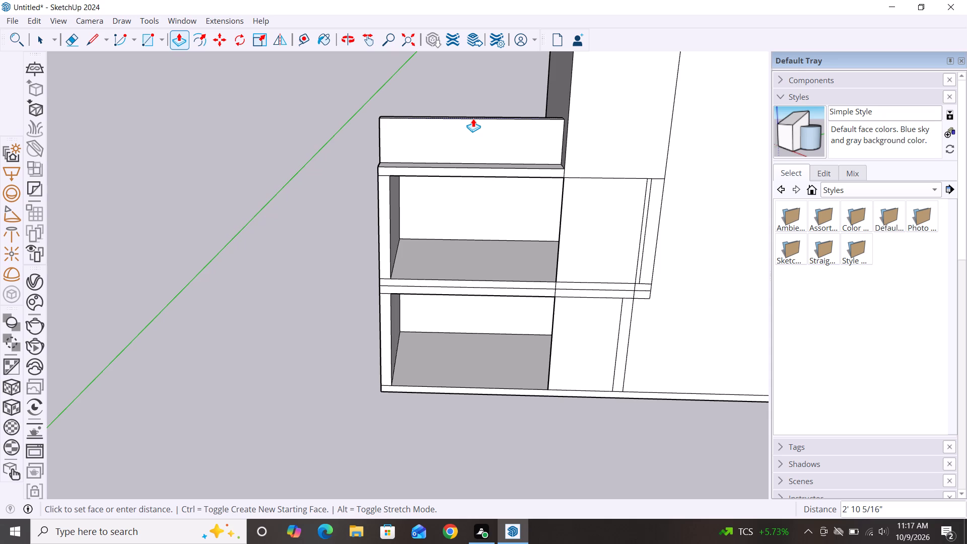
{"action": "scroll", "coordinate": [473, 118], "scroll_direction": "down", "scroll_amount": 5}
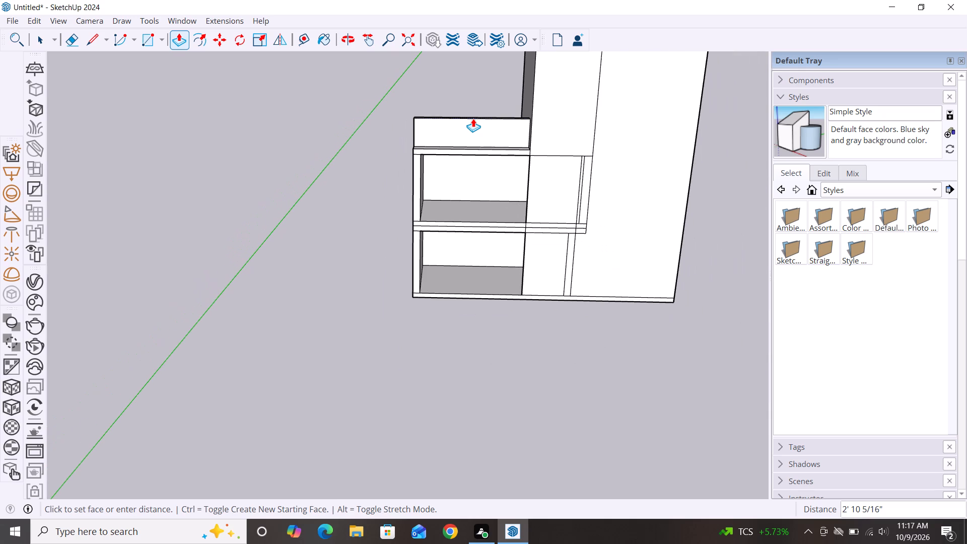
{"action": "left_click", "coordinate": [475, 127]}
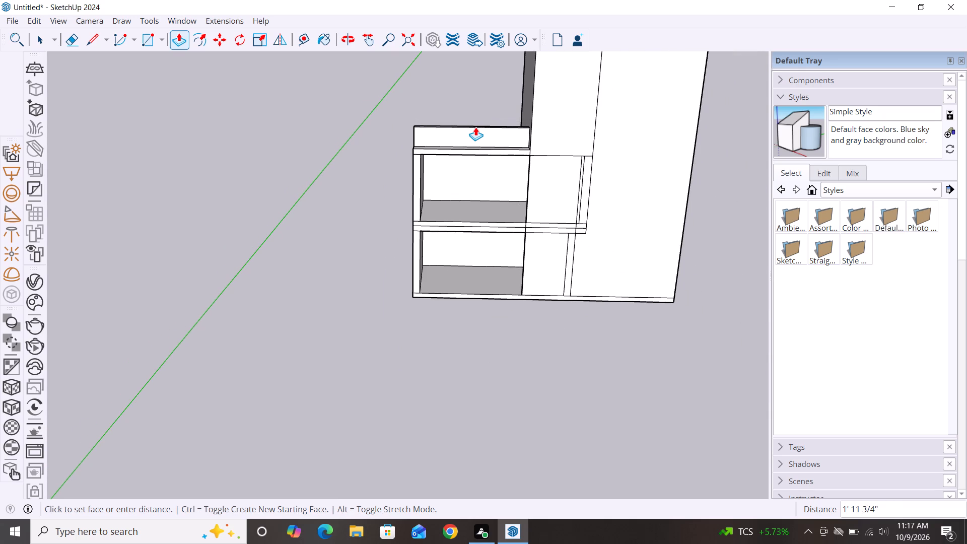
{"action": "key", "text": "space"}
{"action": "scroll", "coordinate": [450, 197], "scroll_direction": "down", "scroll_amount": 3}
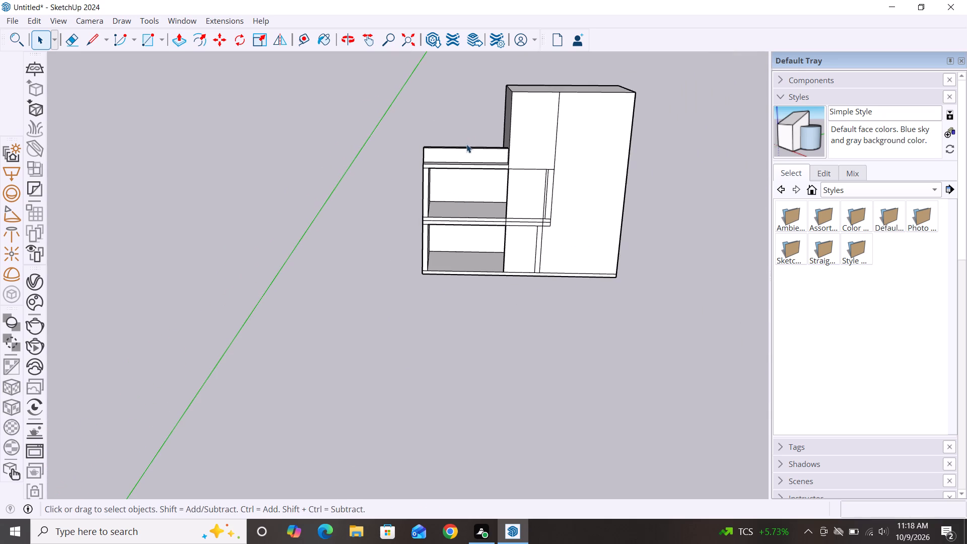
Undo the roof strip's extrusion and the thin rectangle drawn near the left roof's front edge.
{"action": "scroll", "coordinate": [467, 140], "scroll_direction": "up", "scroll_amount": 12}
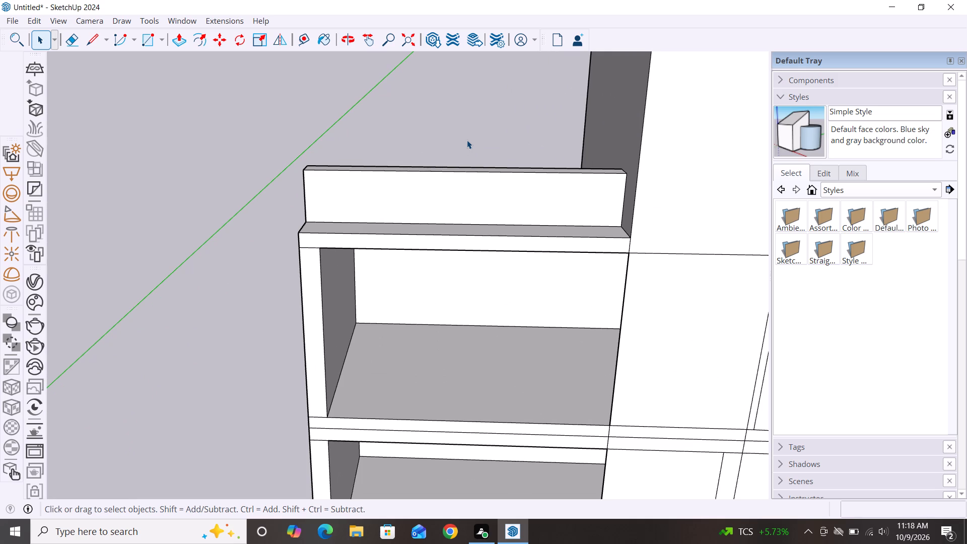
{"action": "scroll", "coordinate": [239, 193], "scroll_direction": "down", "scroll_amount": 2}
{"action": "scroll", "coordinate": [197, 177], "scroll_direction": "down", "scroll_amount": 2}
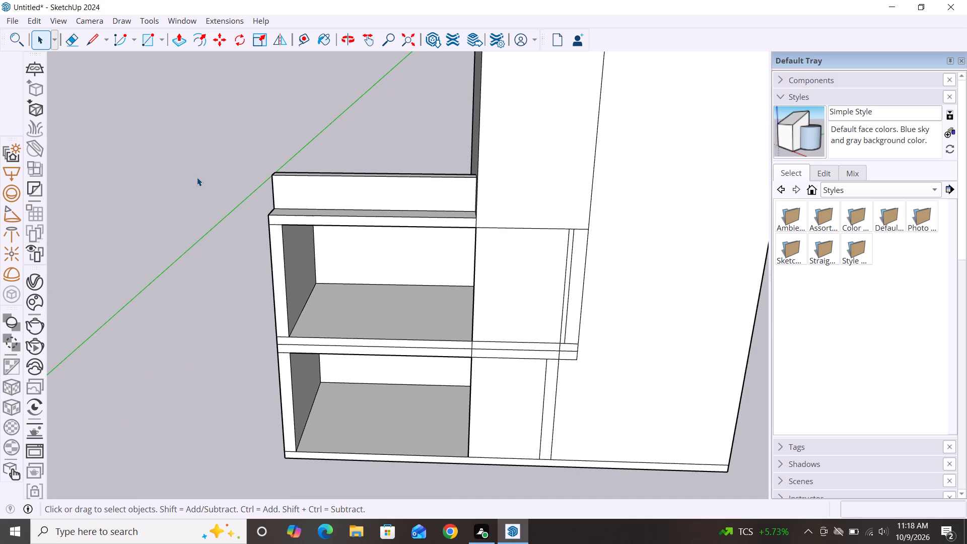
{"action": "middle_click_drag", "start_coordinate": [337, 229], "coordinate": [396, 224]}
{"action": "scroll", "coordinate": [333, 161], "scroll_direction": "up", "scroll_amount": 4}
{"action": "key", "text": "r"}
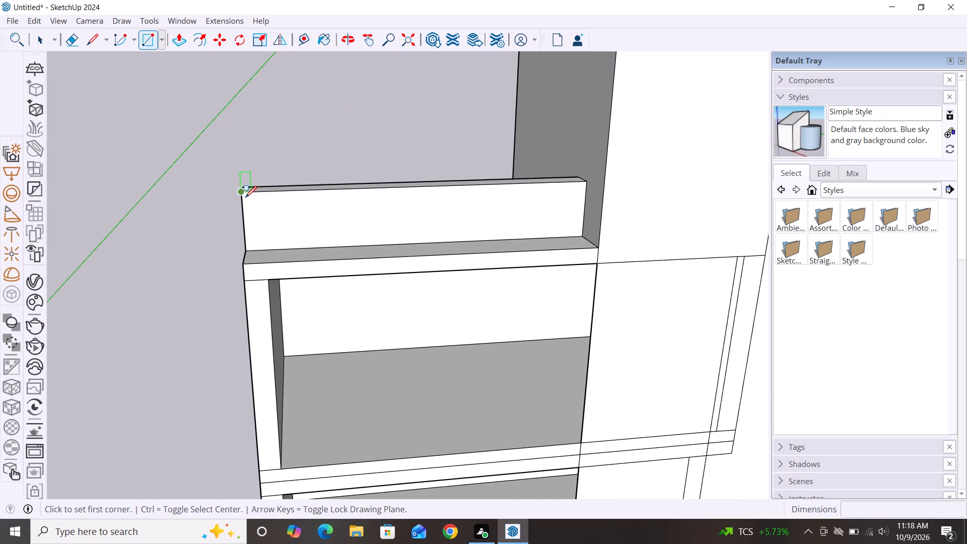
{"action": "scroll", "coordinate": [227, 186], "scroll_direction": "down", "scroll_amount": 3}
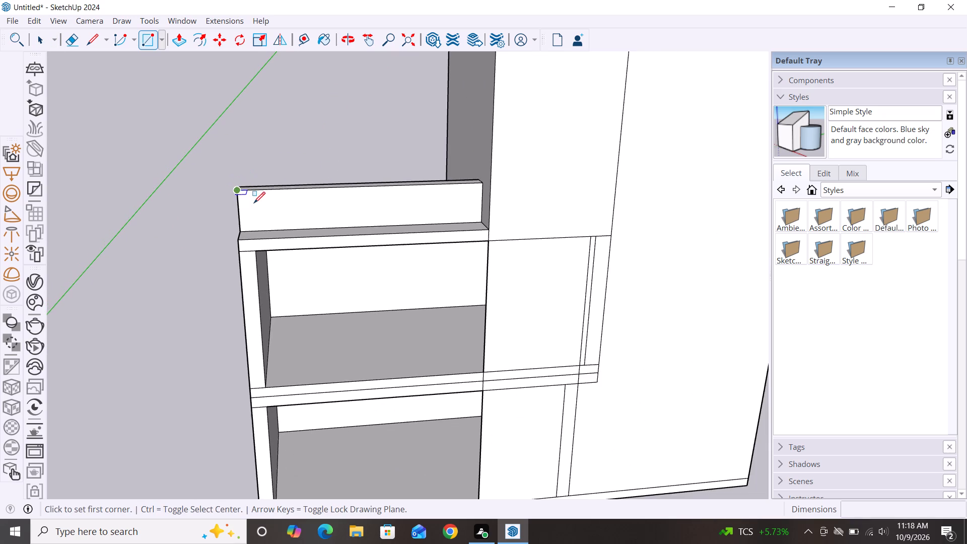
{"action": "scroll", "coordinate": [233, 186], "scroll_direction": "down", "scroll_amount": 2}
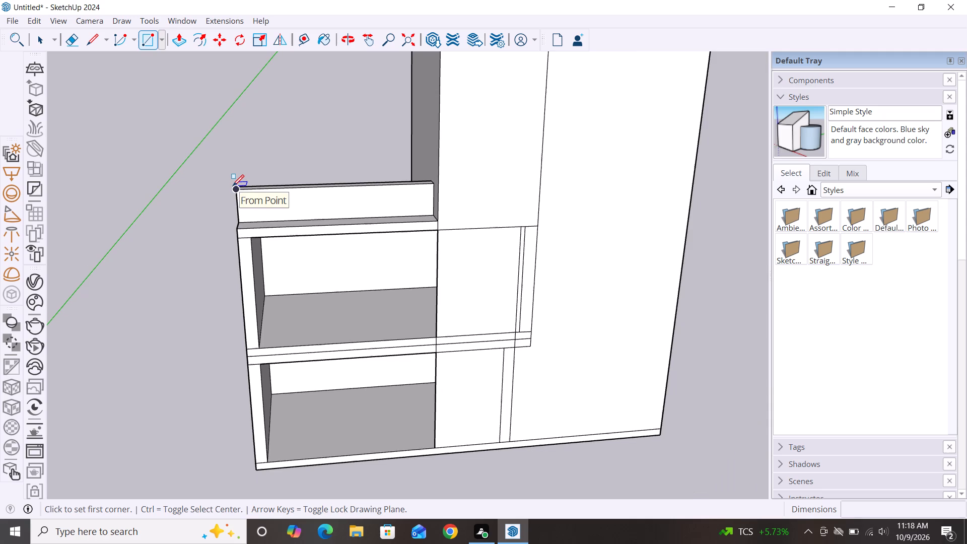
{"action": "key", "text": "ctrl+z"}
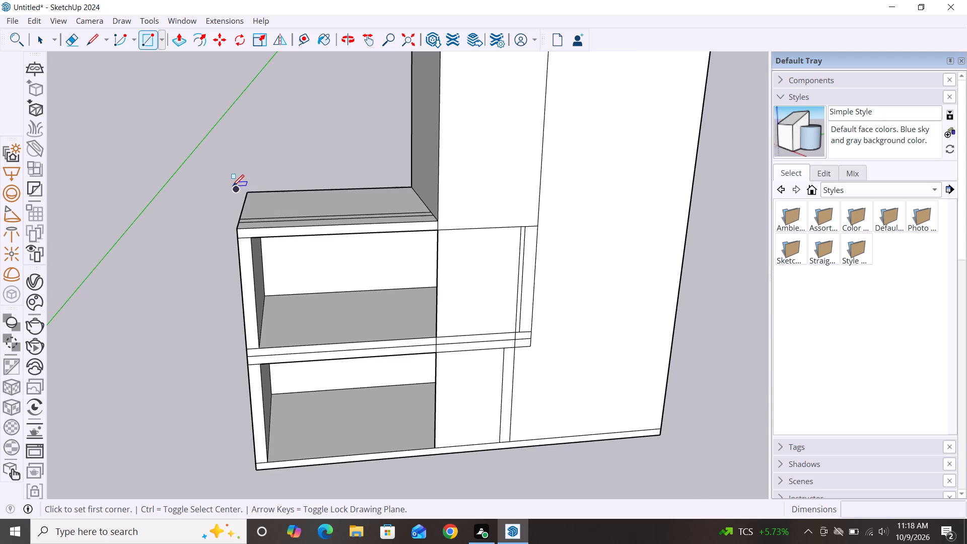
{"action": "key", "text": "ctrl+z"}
Draw a rectangle about 1' 5" by 11' 8 13/16" across the left block's roof, set back from its front edge.
{"action": "scroll", "coordinate": [255, 211], "scroll_direction": "up", "scroll_amount": 3}
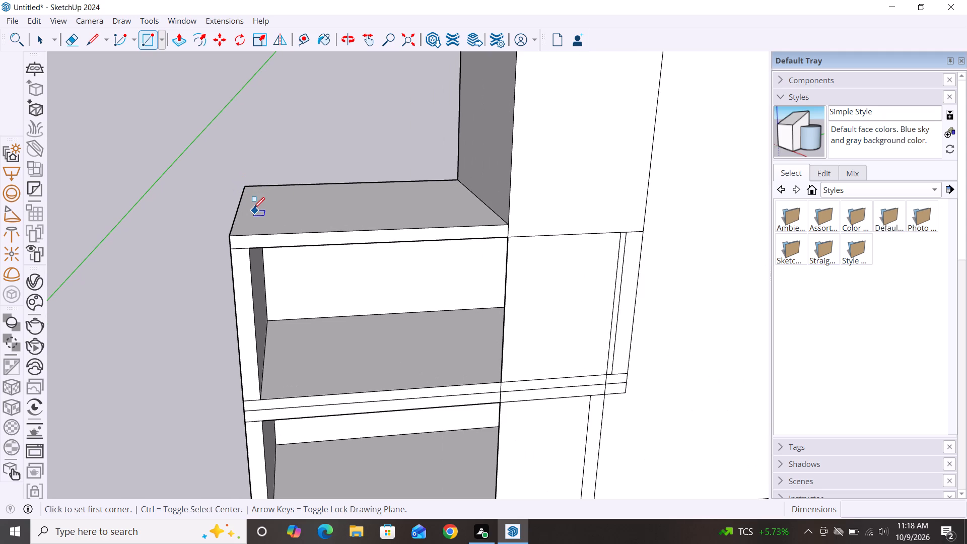
{"action": "left_click", "coordinate": [238, 214]}
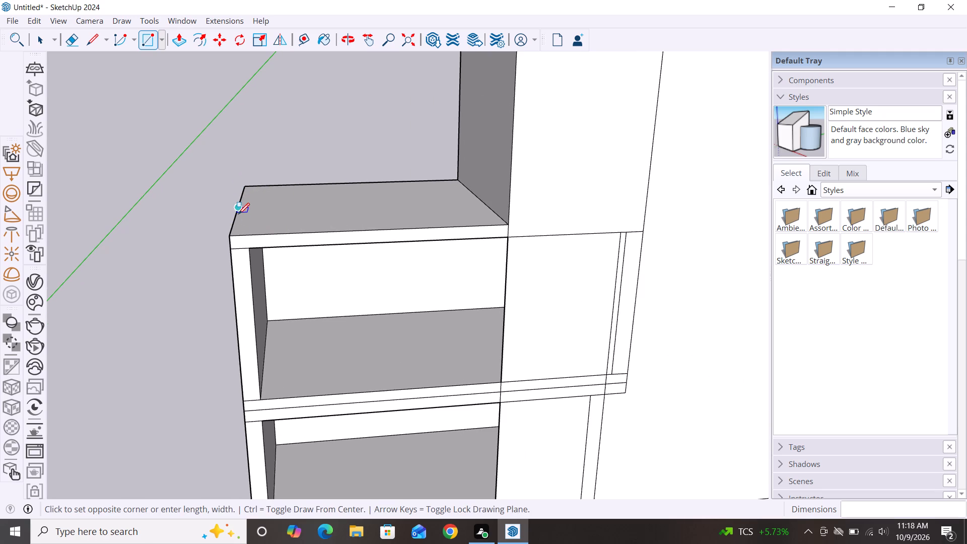
{"action": "left_click", "coordinate": [487, 207]}
Push/Pull the new roof strip upward about 1' 5 9/16" to form the parapet.
{"action": "key", "text": "p"}
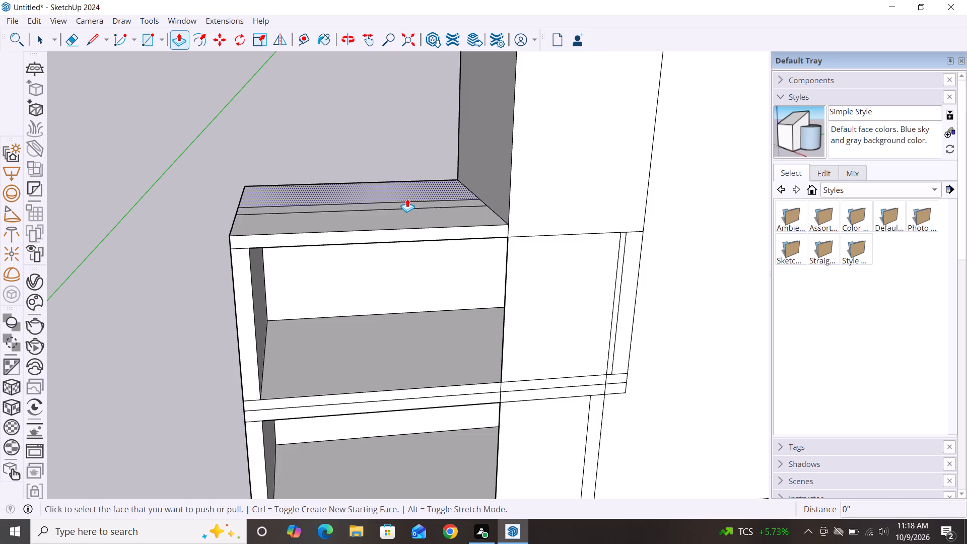
{"action": "left_click", "coordinate": [407, 202]}
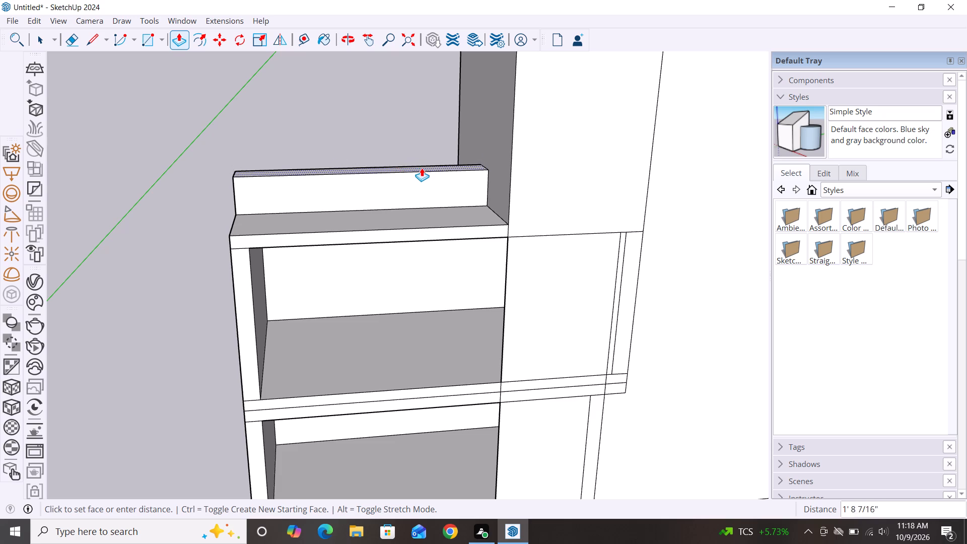
{"action": "left_click", "coordinate": [423, 173]}
{"action": "key", "text": "space"}
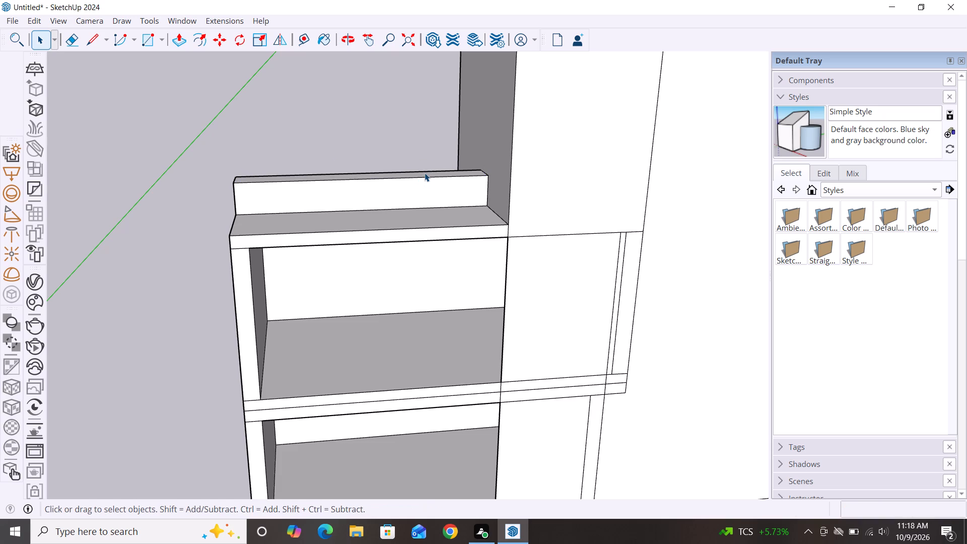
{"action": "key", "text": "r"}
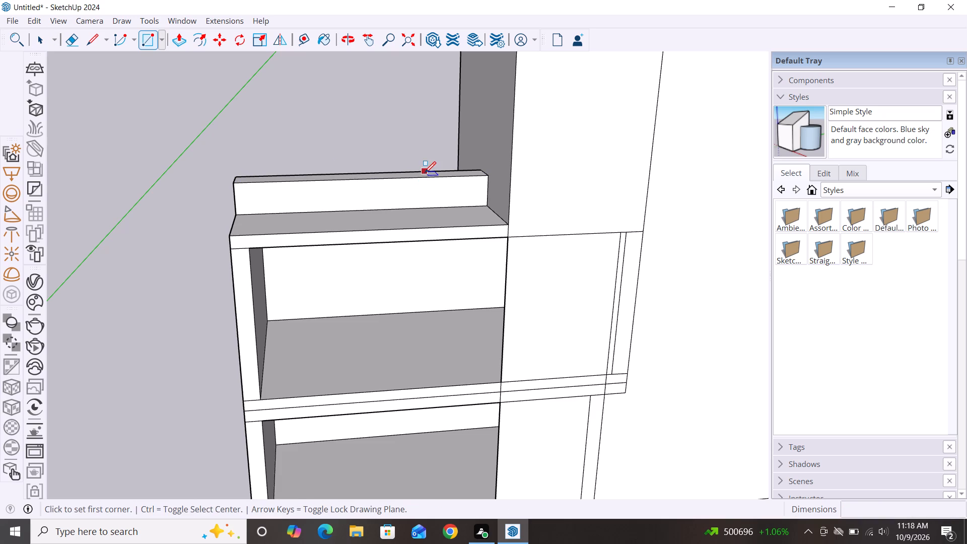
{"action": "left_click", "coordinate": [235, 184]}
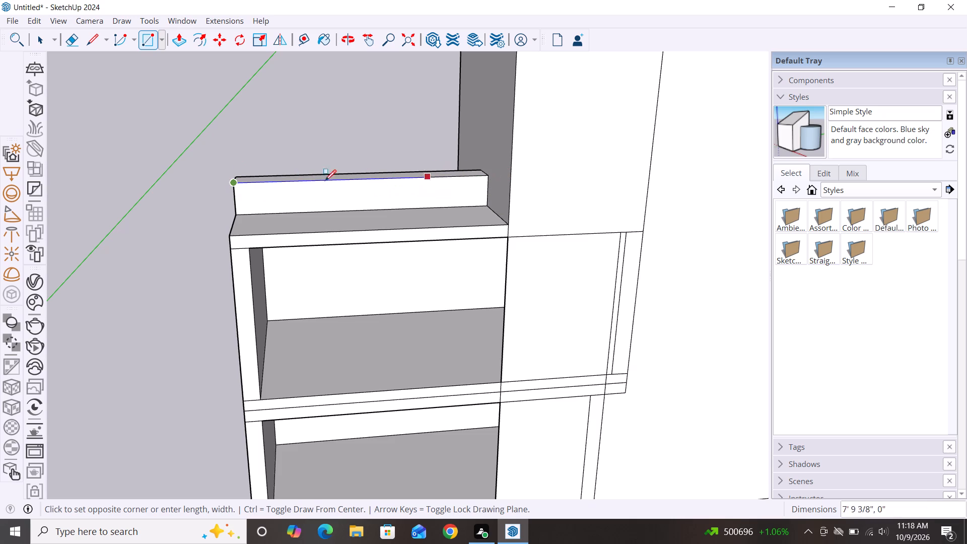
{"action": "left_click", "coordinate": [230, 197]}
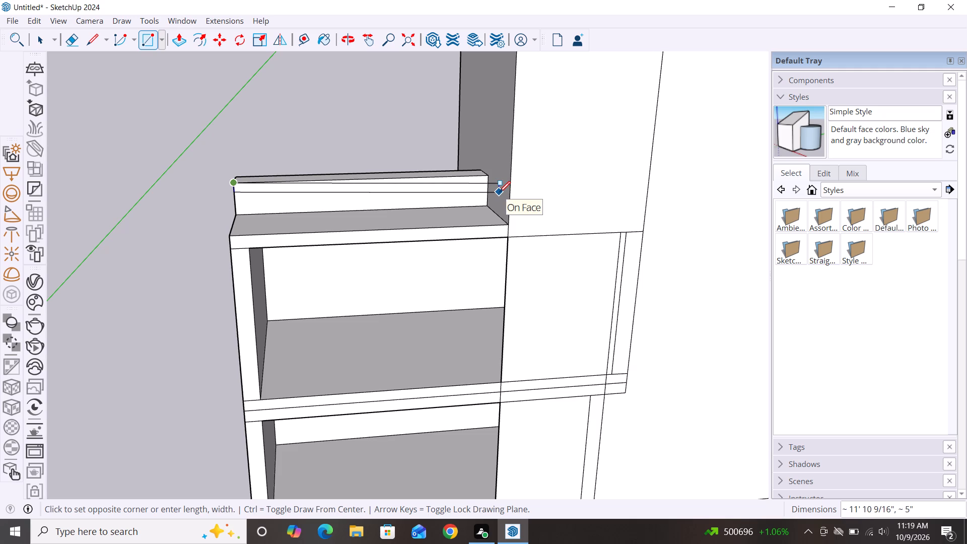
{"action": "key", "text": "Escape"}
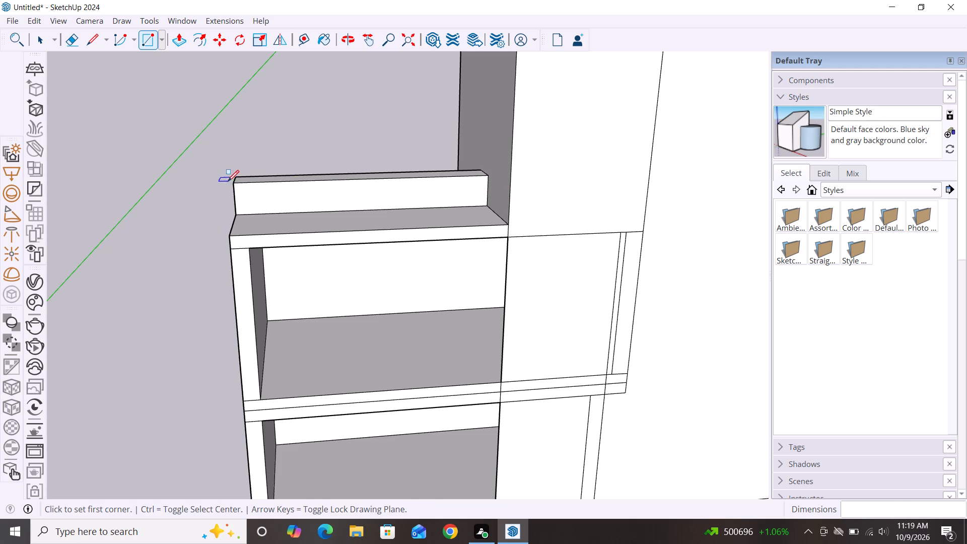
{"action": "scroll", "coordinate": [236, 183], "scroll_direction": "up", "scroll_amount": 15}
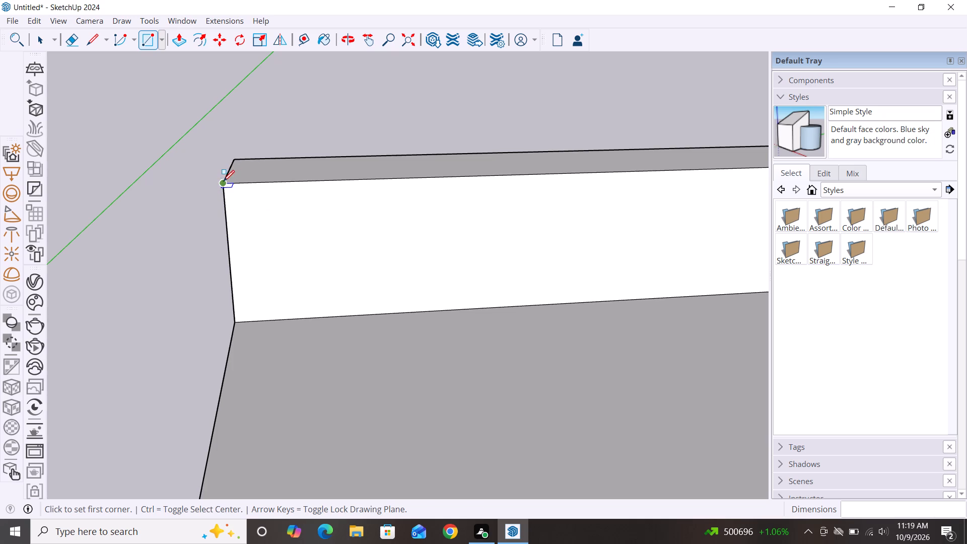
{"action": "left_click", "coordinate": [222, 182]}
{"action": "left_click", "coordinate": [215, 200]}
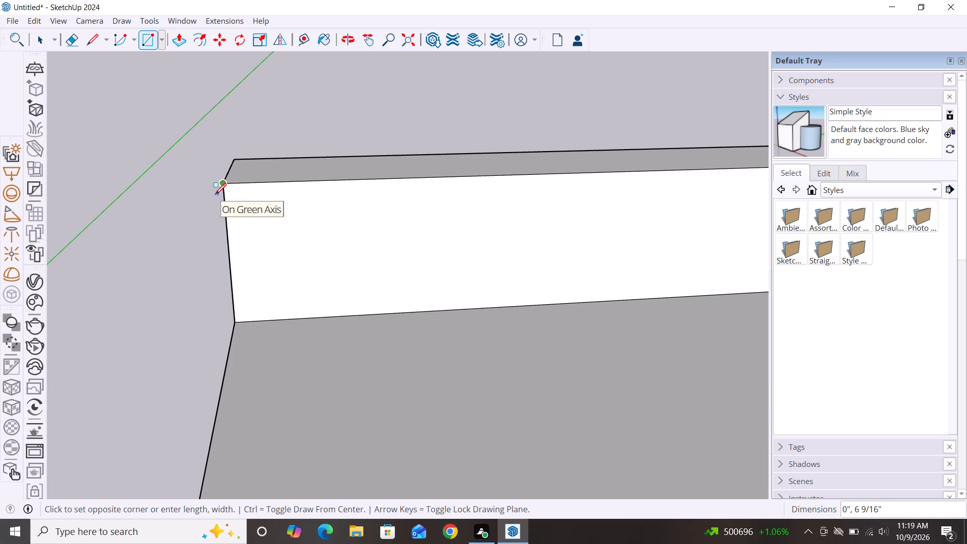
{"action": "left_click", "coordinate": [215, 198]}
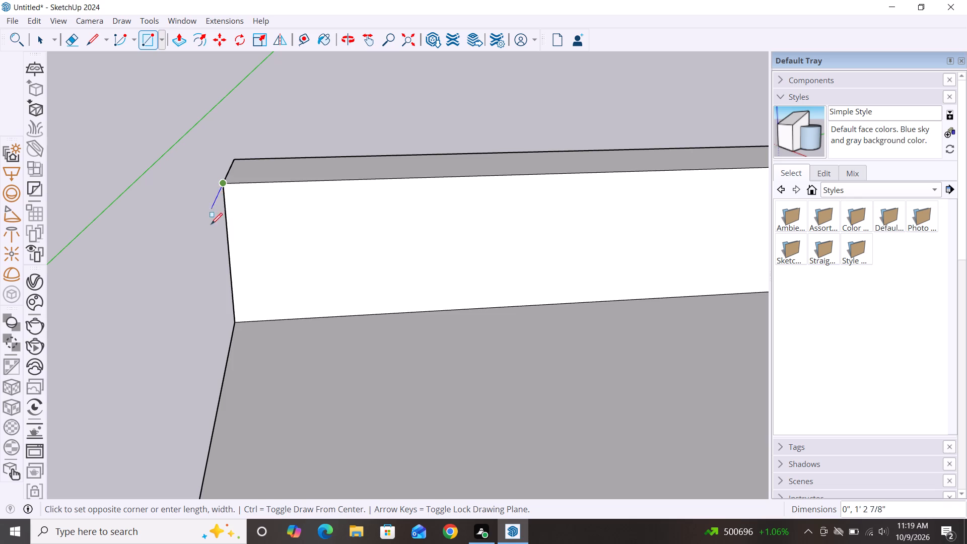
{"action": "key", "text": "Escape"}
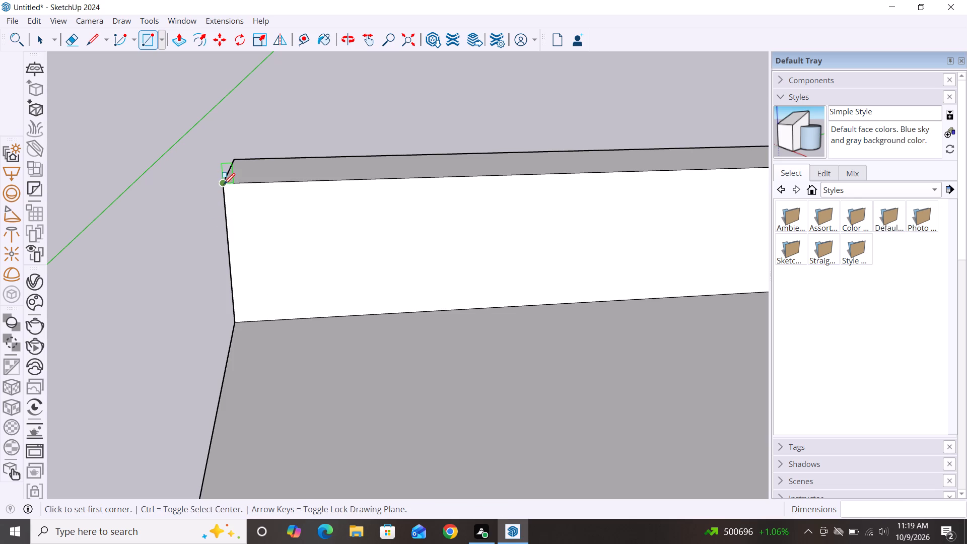
Draw a vertical rectangle about 4 7/16" by 1' 5 9/16" projecting forward from the parapet's outer front edge, down to the roof.
{"action": "left_click", "coordinate": [224, 184]}
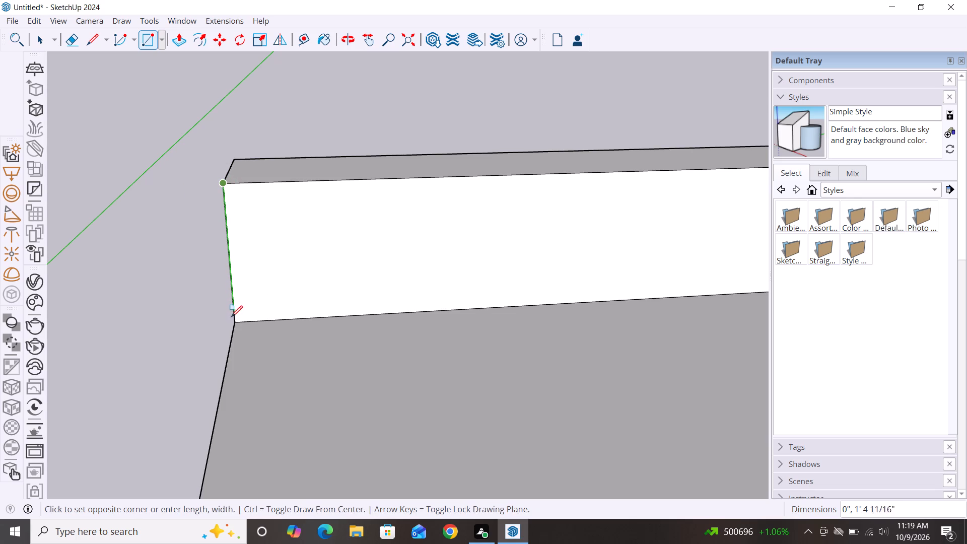
{"action": "left_click", "coordinate": [236, 324]}
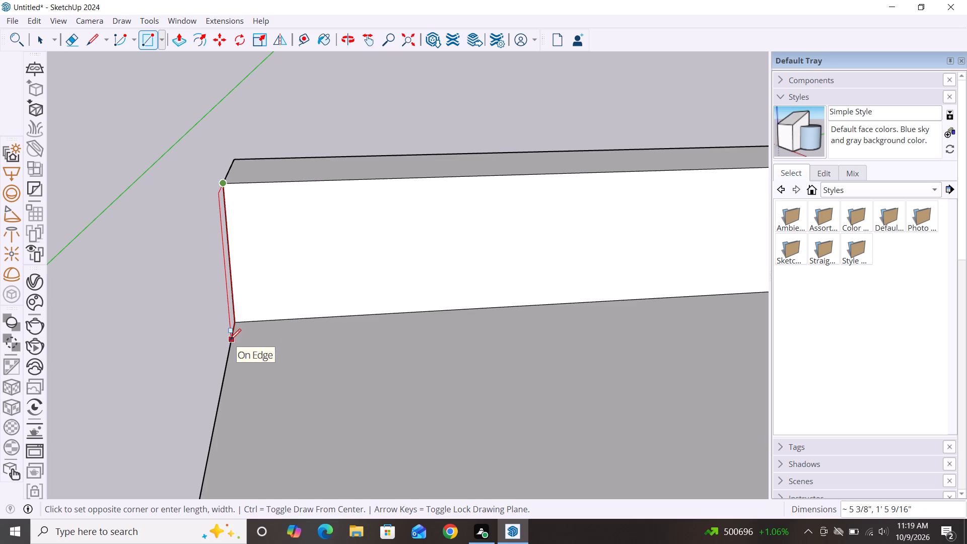
{"action": "left_click", "coordinate": [232, 336]}
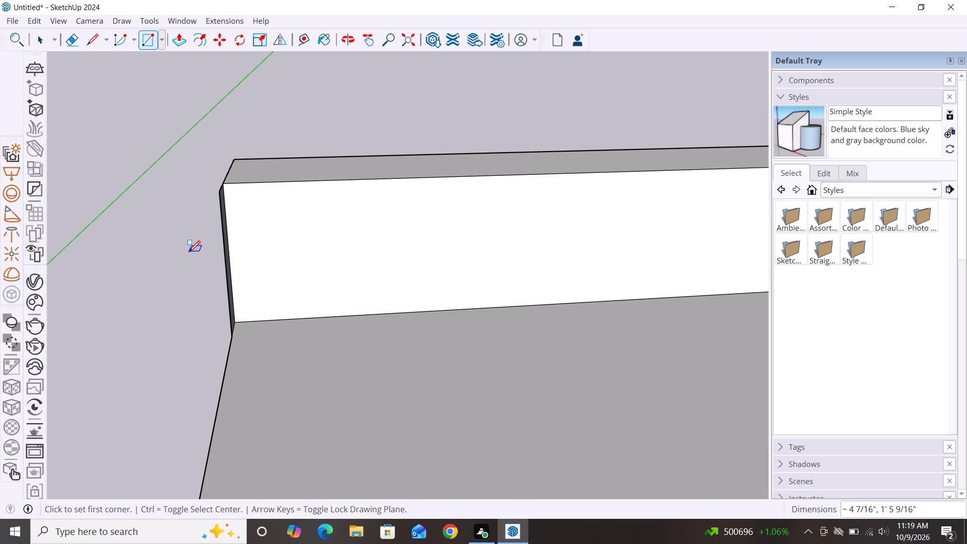
{"action": "key", "text": "space"}
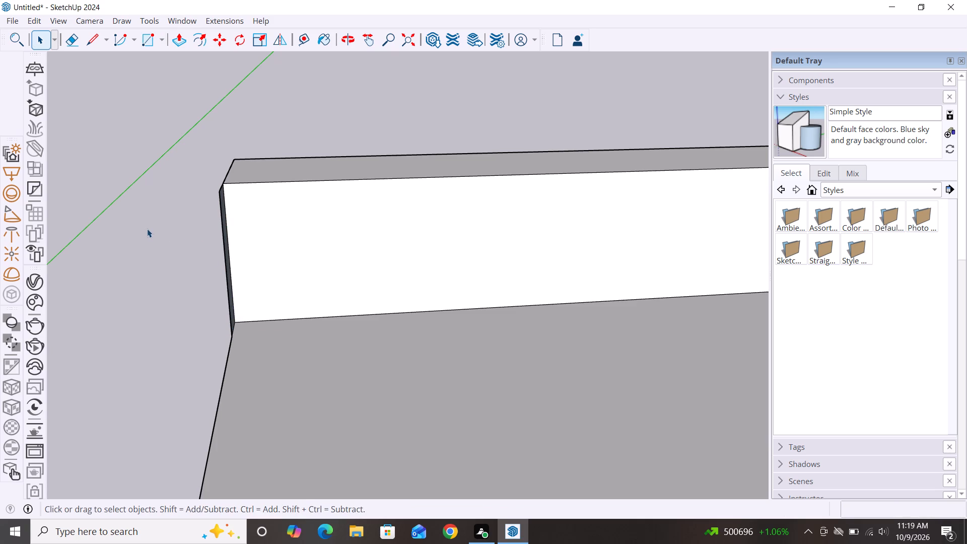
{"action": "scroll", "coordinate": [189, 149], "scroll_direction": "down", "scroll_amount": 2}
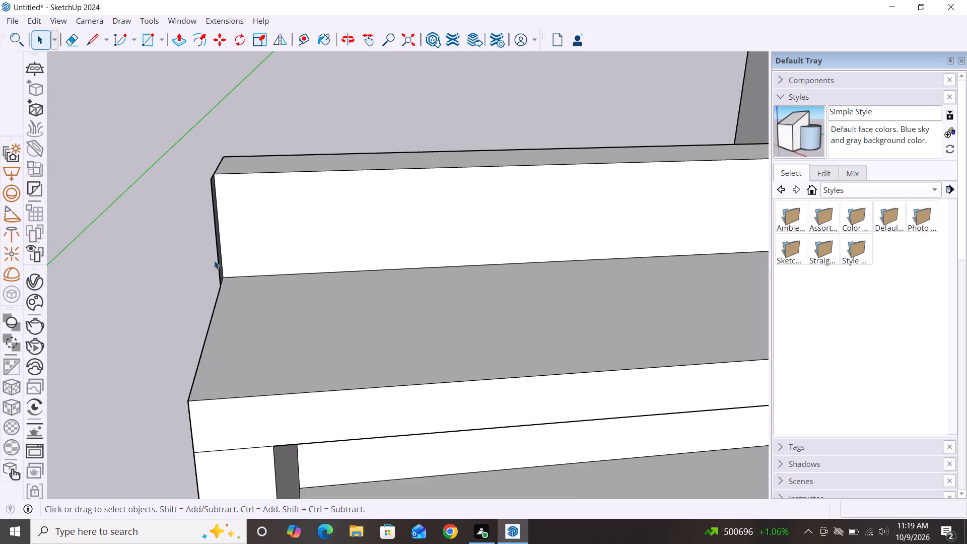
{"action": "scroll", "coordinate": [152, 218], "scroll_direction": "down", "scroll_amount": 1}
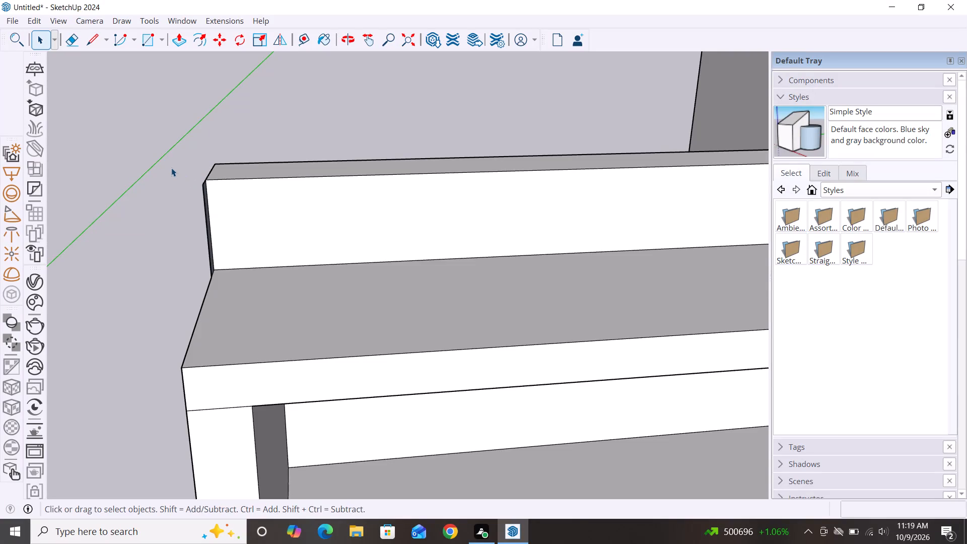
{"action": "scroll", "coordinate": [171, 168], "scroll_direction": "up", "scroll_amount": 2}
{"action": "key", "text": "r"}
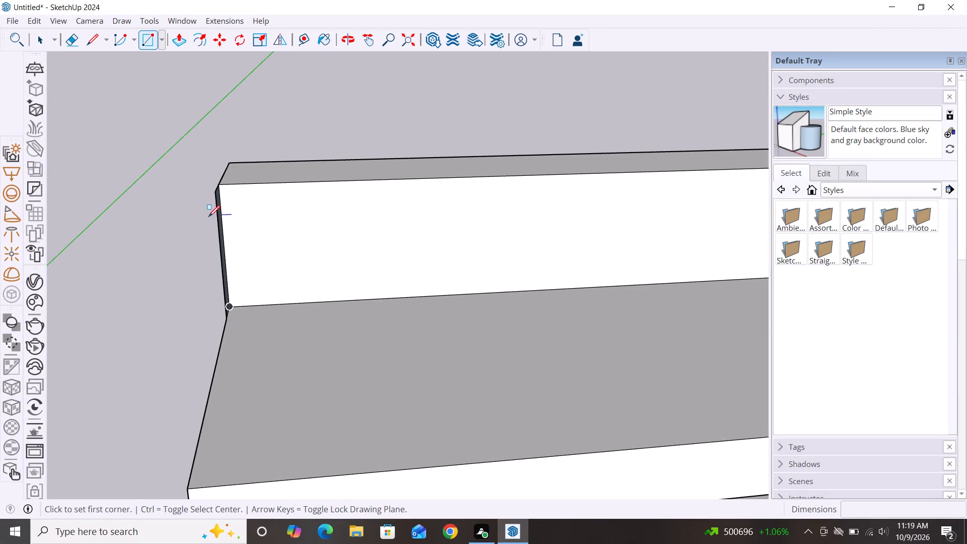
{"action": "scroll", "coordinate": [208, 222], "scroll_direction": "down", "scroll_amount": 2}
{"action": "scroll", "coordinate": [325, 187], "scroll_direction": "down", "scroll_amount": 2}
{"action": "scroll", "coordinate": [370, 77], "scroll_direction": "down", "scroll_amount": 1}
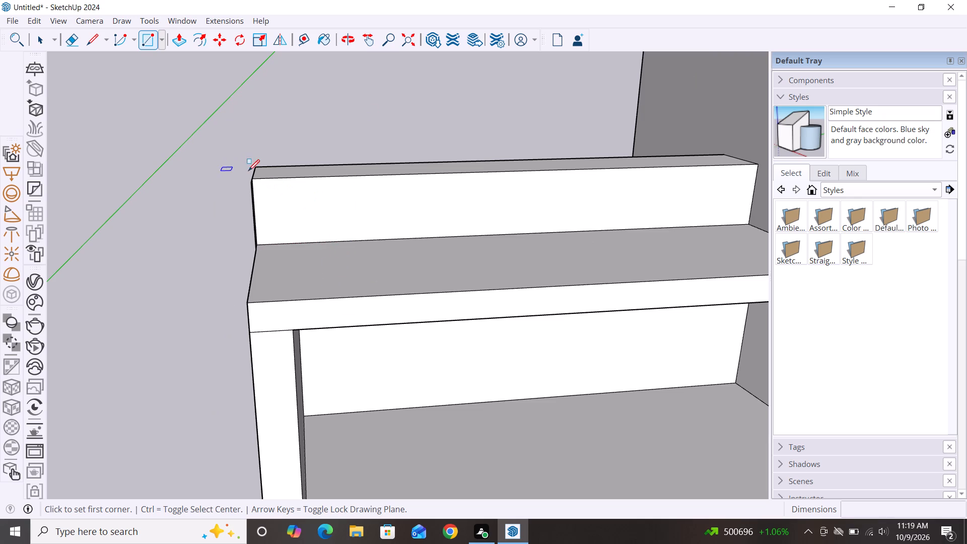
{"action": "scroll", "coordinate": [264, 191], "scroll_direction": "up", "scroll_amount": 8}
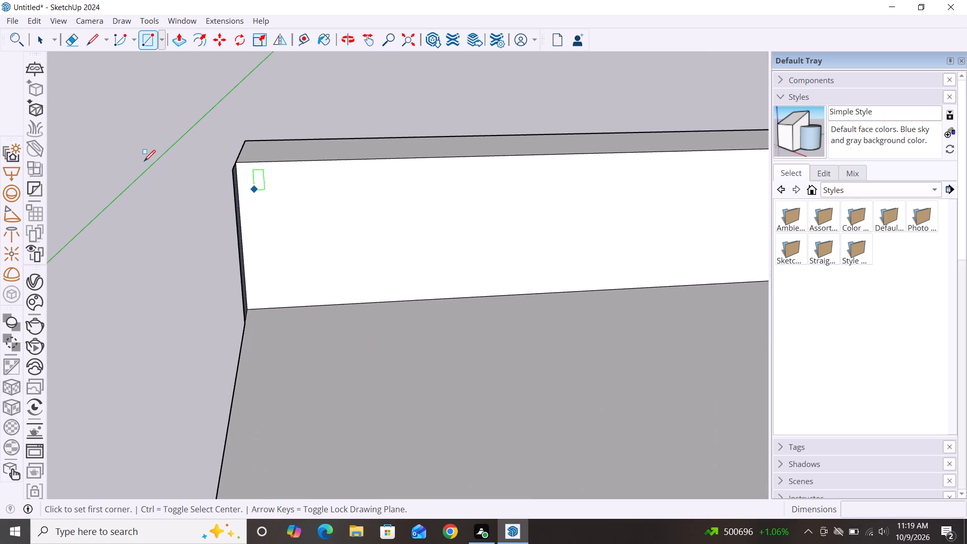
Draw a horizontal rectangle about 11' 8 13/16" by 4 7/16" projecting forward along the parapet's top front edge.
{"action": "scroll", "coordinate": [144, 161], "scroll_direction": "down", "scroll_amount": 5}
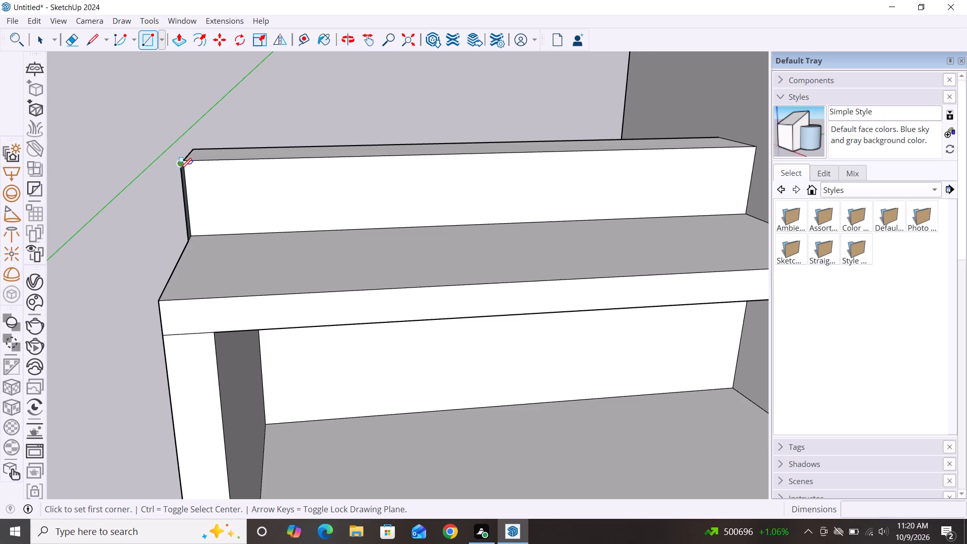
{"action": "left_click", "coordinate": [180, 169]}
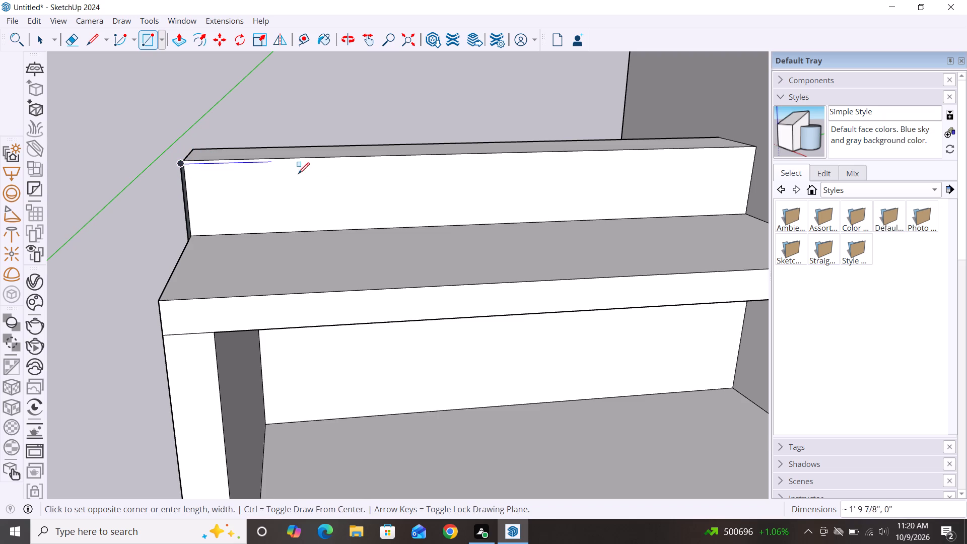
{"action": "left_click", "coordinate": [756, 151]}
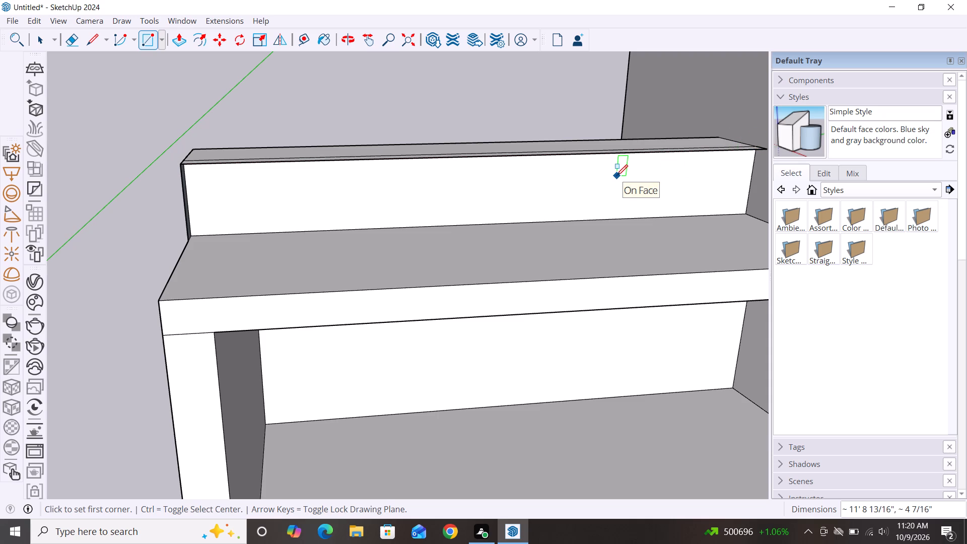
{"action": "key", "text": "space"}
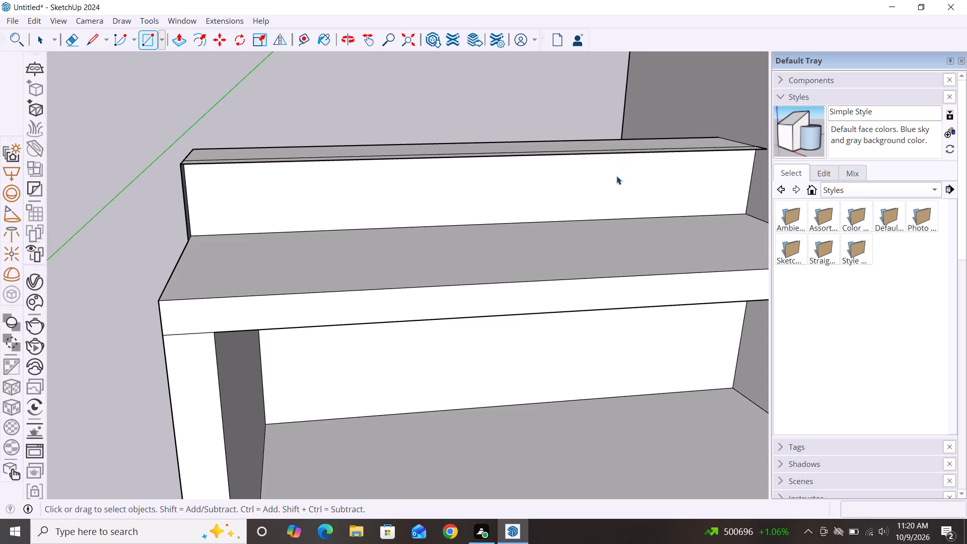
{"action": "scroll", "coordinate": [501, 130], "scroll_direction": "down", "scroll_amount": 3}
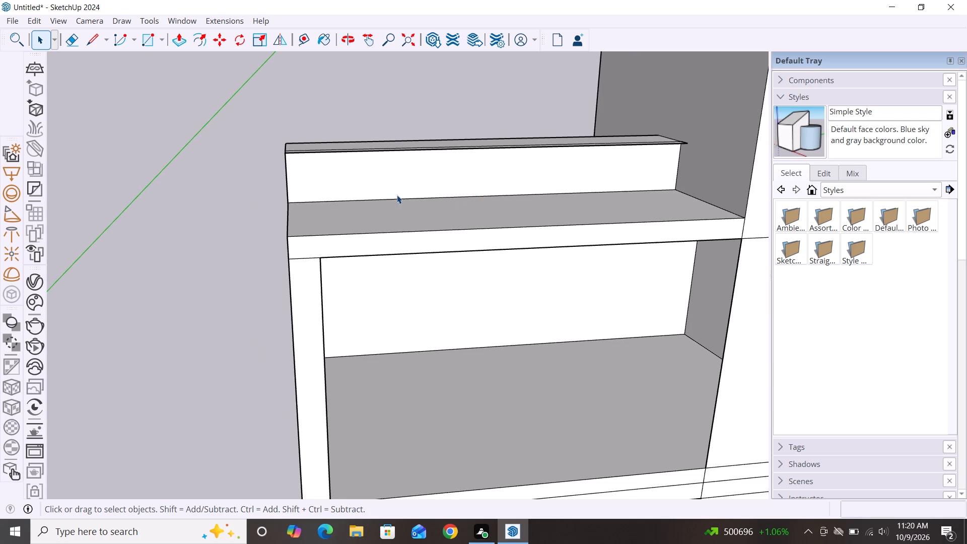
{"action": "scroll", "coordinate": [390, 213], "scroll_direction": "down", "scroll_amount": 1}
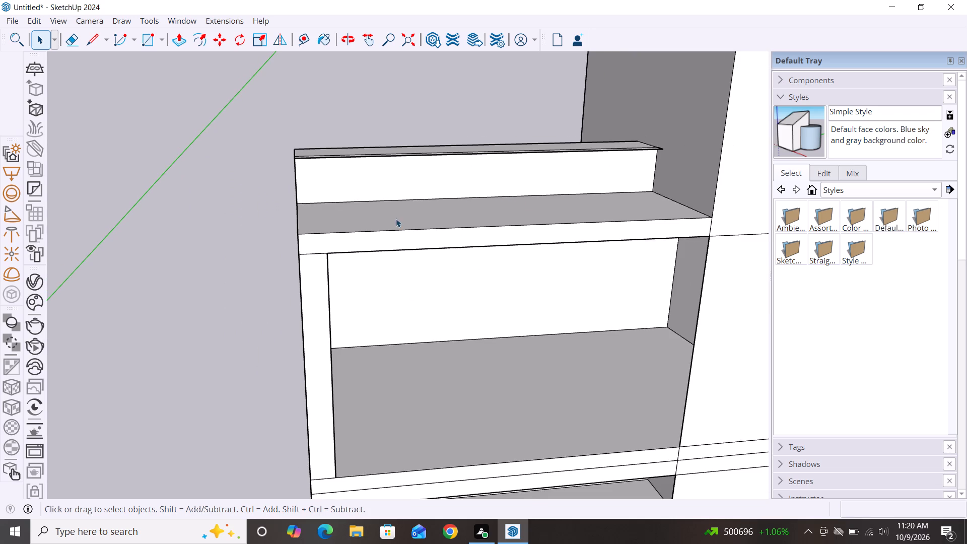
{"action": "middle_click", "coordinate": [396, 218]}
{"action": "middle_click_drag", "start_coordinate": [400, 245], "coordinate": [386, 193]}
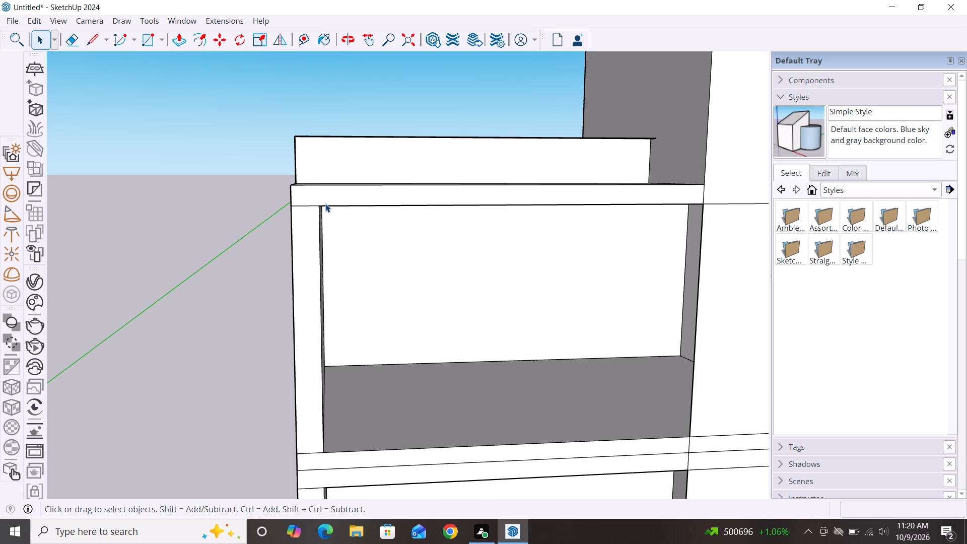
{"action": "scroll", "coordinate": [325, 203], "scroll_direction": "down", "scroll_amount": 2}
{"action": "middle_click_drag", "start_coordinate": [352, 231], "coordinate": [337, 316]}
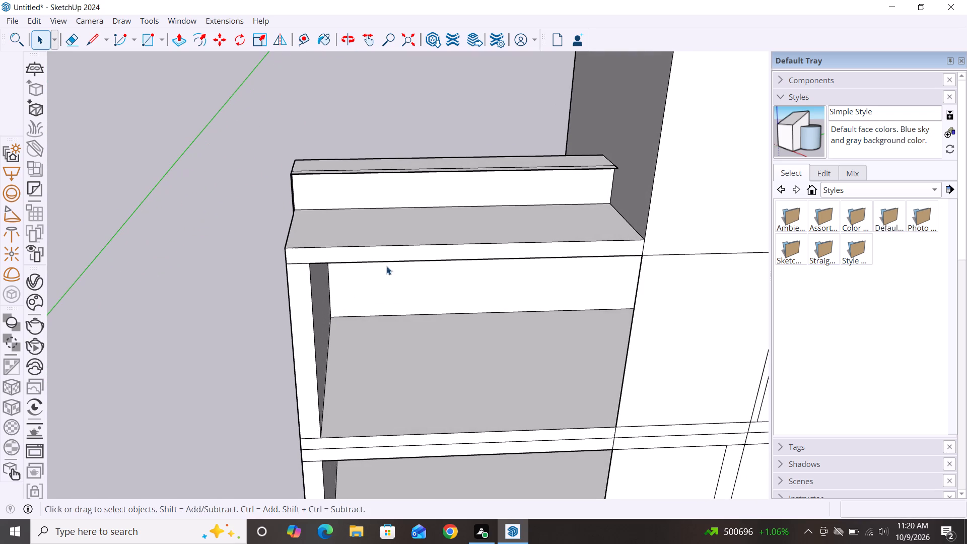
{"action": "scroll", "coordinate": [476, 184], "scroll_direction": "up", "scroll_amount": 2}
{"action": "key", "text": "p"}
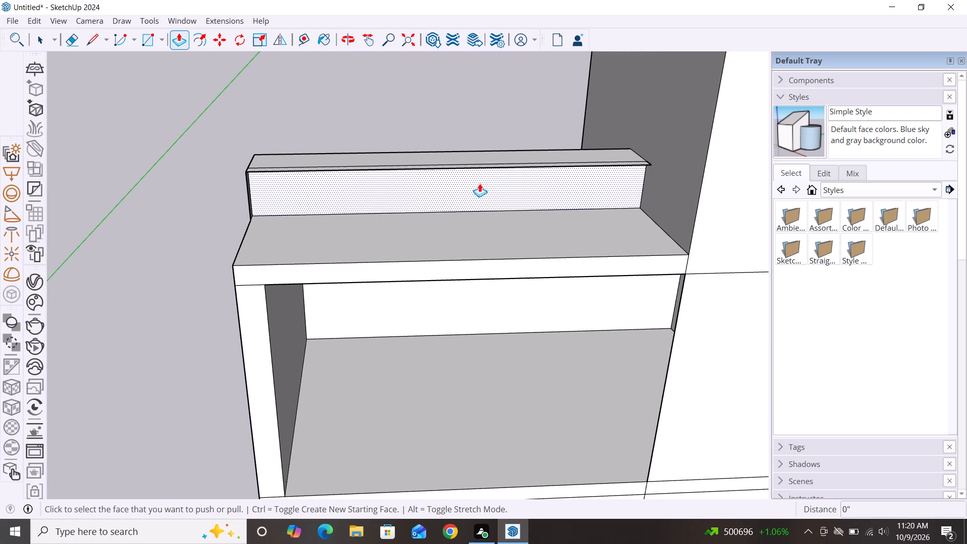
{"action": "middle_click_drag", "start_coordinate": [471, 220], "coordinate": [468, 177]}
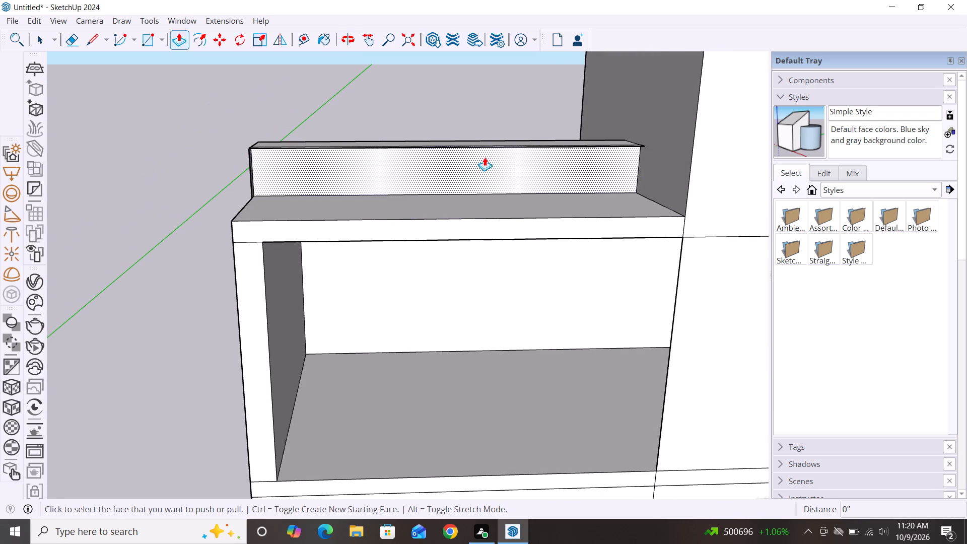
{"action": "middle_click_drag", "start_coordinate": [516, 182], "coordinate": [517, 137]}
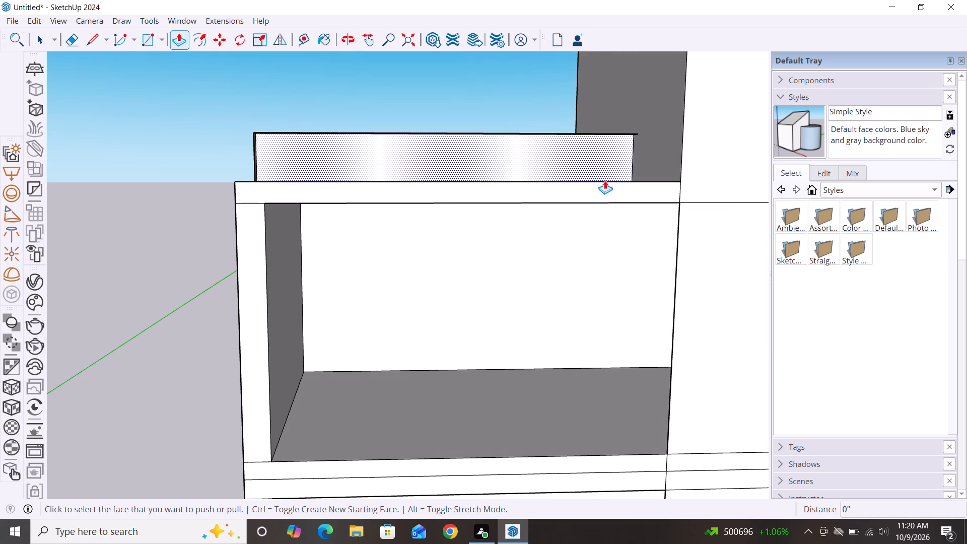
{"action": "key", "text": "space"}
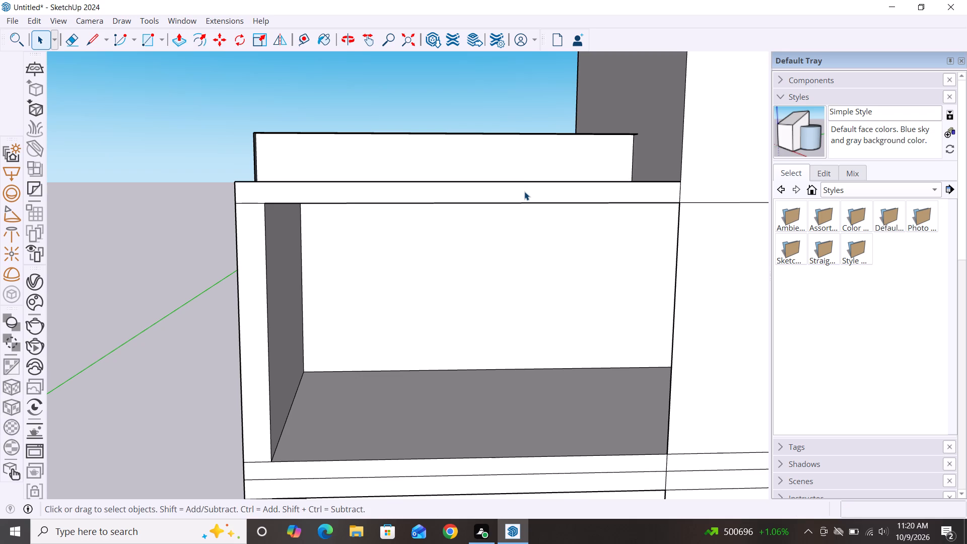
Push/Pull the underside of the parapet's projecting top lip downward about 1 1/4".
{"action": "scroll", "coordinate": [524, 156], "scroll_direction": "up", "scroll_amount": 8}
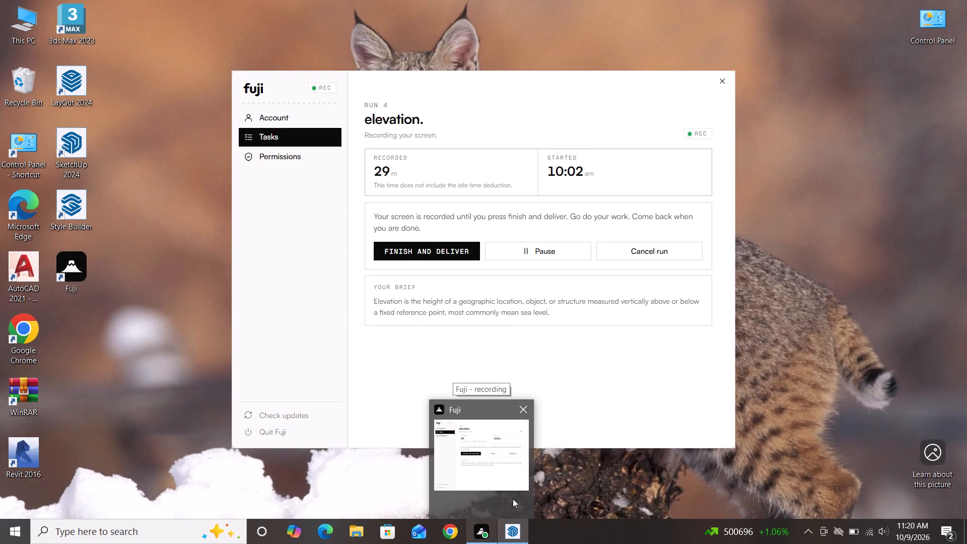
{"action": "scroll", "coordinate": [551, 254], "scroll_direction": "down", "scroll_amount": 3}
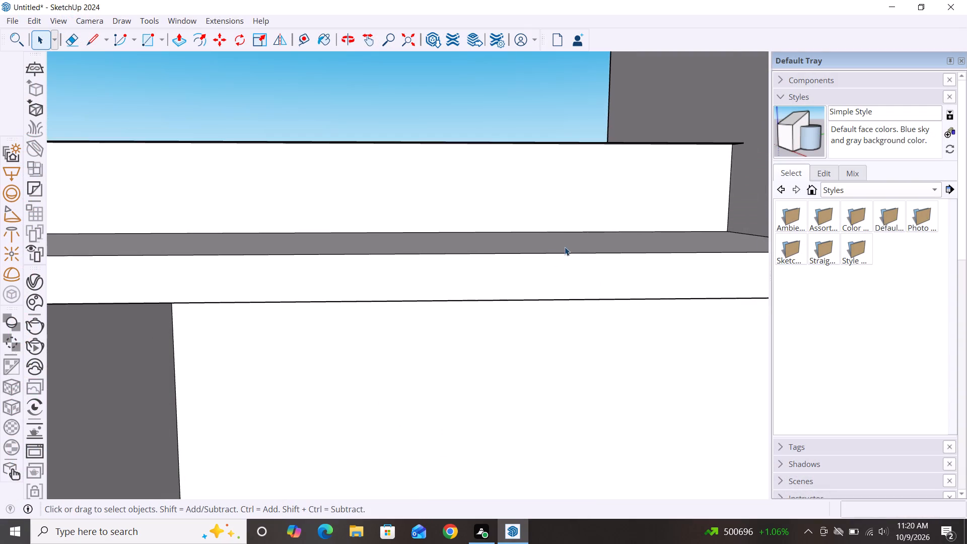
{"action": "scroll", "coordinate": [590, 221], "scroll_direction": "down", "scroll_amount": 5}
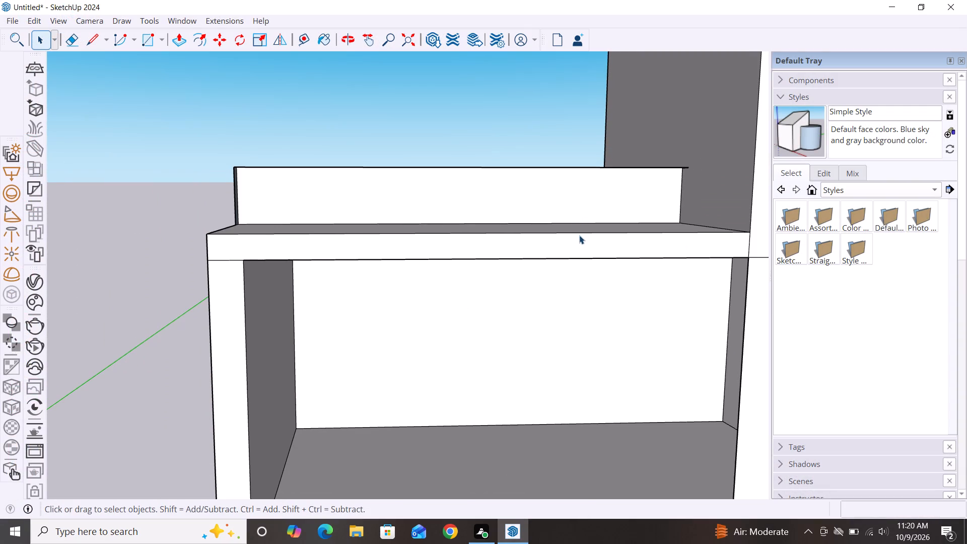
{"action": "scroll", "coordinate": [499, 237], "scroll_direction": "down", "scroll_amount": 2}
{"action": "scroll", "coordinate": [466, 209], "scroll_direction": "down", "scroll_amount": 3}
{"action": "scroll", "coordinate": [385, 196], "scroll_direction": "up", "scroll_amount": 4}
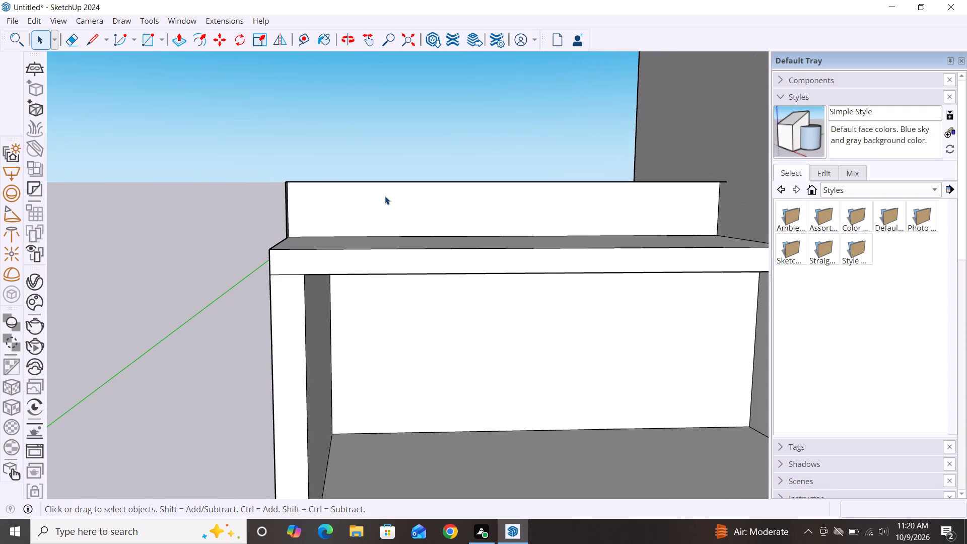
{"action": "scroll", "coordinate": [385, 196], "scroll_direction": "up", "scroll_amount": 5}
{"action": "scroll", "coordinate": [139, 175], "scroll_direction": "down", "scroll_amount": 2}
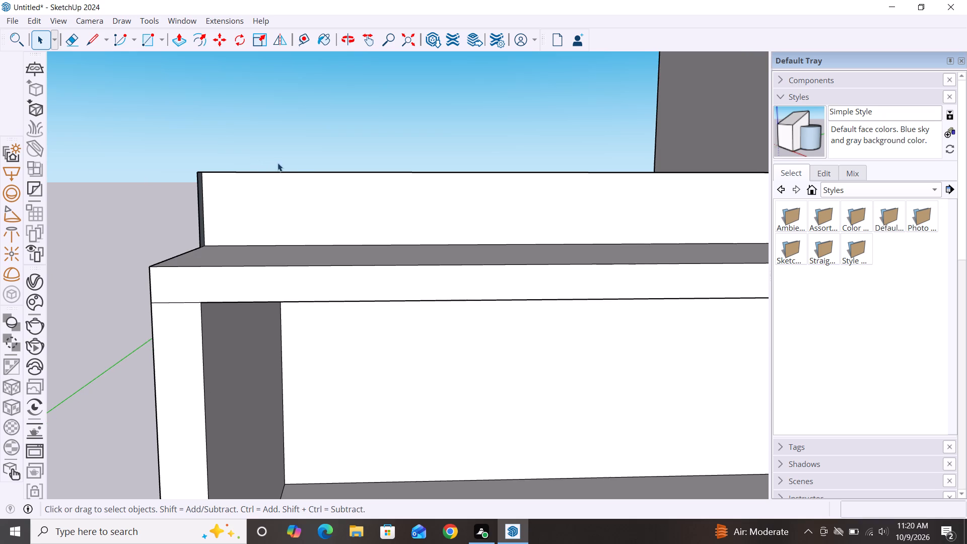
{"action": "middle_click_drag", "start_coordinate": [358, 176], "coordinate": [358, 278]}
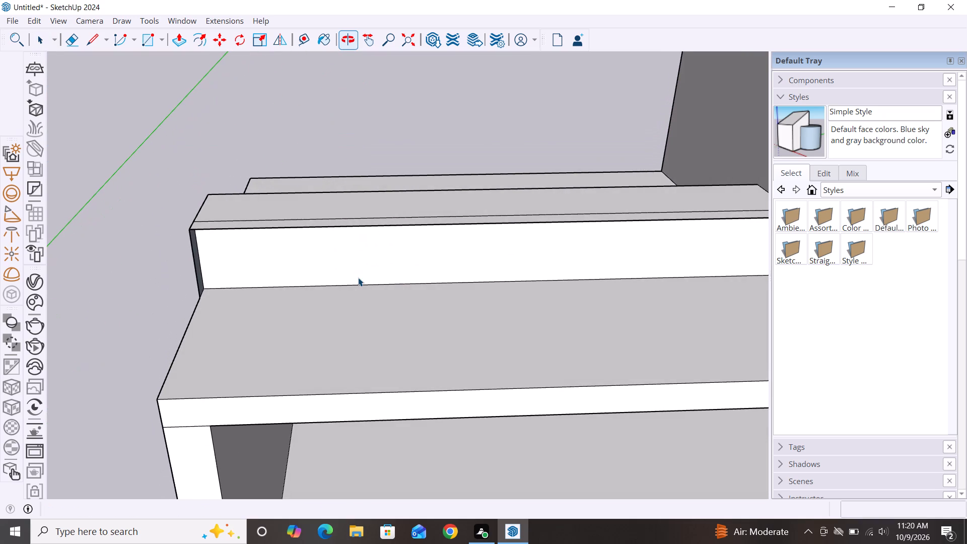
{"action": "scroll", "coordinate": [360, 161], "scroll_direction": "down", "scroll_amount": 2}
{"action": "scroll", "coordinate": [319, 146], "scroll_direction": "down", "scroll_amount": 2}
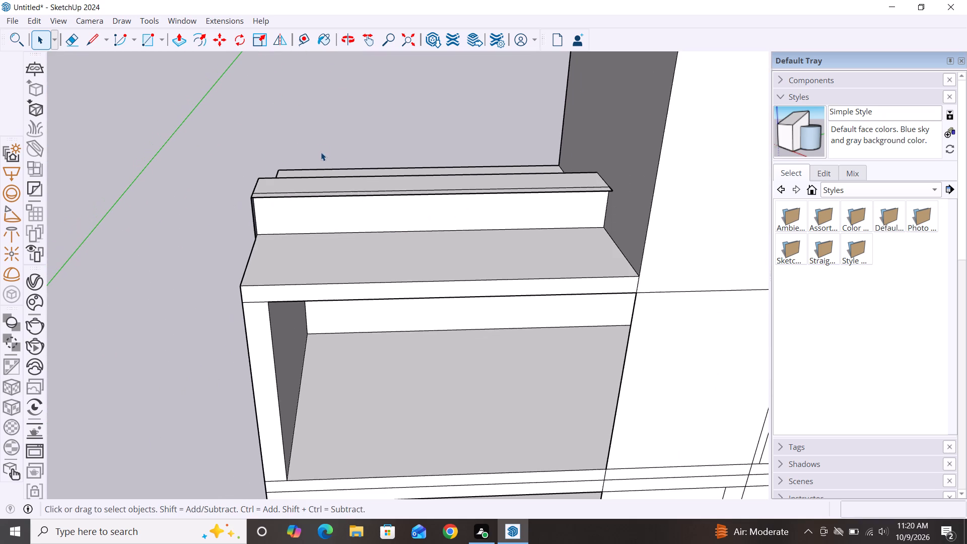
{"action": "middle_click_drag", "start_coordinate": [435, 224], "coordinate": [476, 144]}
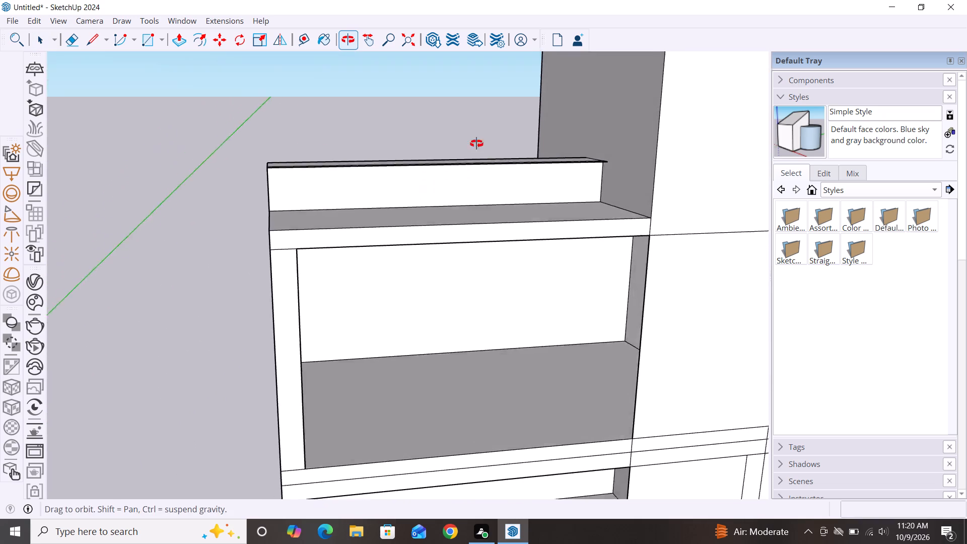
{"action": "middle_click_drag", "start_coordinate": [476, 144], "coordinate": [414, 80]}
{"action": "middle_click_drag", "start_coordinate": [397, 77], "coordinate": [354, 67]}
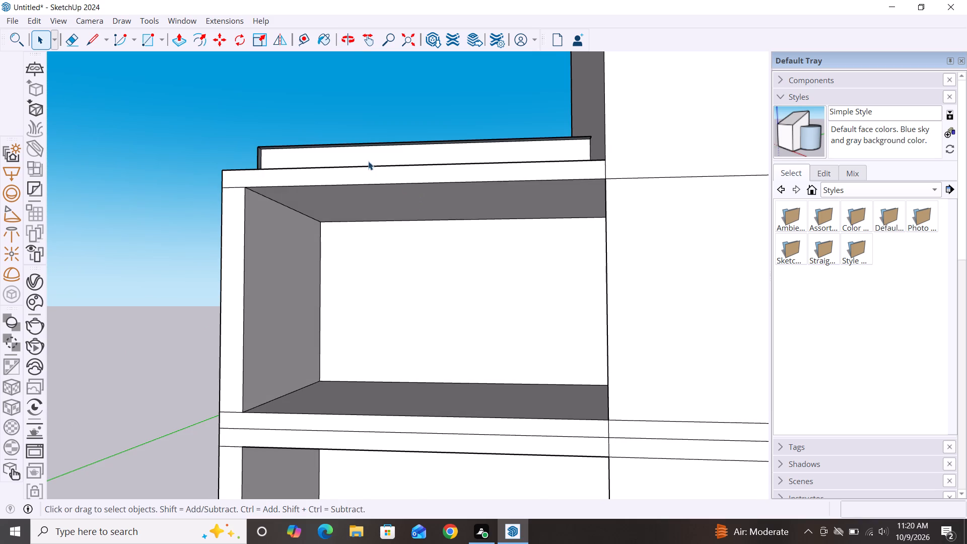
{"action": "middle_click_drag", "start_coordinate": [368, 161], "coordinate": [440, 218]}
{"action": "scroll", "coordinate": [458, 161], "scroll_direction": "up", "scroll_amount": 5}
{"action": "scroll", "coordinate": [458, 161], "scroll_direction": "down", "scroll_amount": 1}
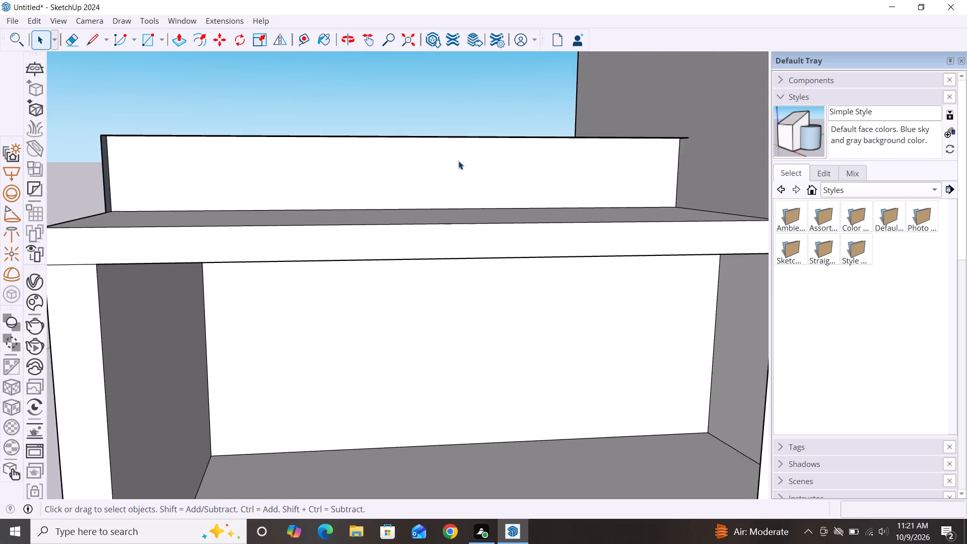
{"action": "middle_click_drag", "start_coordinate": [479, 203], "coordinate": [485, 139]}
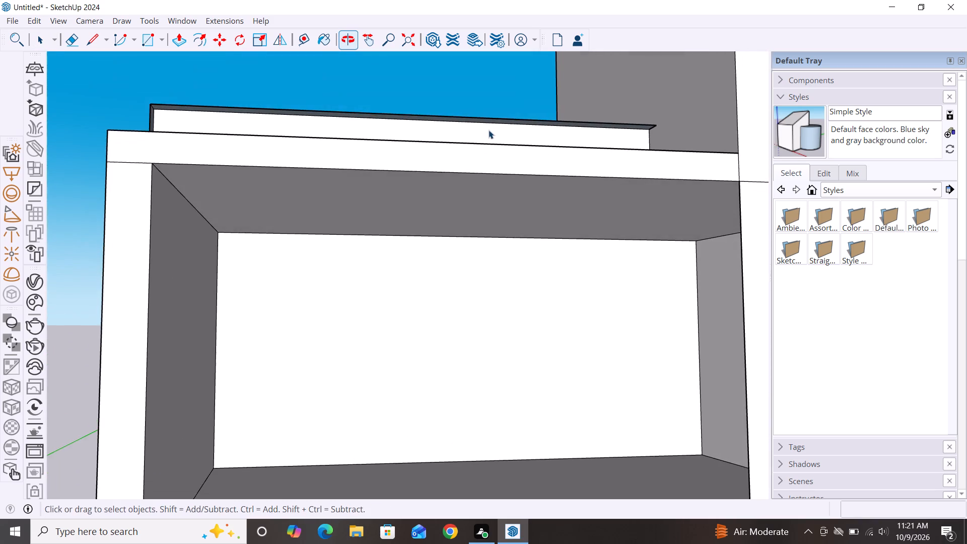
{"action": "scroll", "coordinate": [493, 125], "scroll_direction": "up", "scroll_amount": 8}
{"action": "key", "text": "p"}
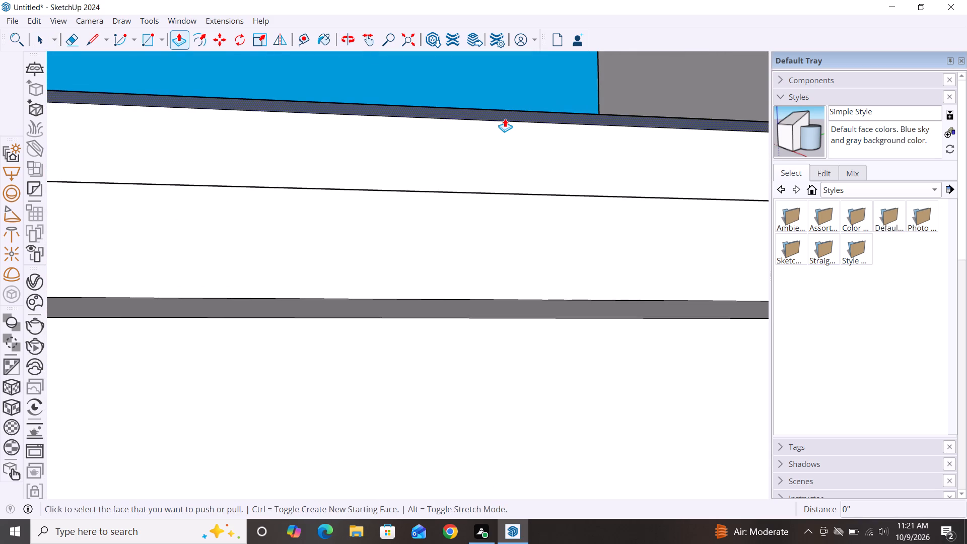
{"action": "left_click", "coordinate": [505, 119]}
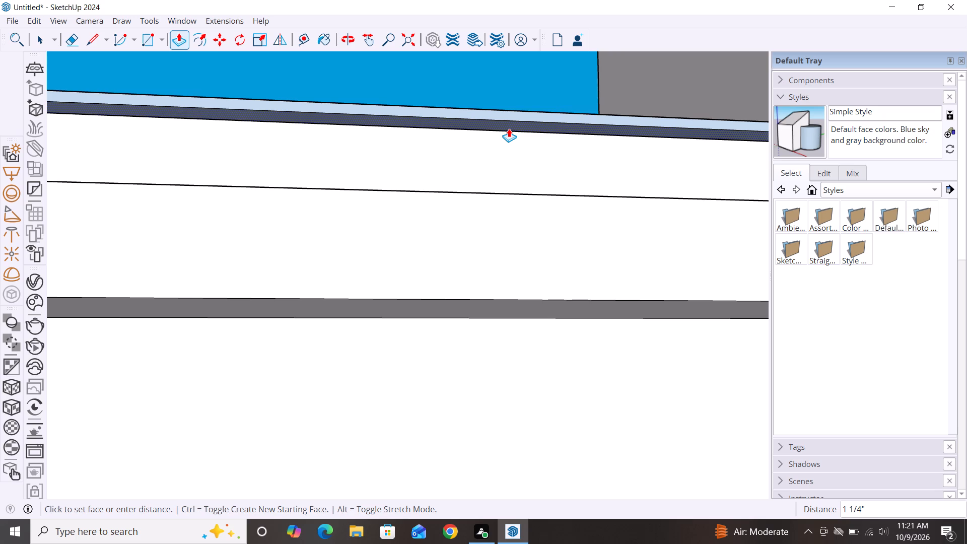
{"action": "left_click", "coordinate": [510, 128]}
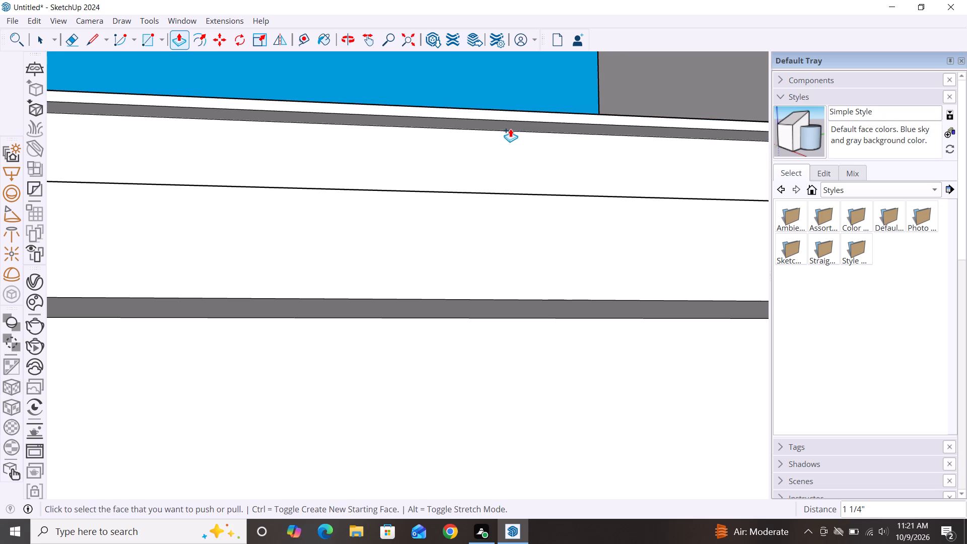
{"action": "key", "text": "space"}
Examine the parapet and its projecting lip from above, and against the whole elevation from the front.
{"action": "scroll", "coordinate": [502, 126], "scroll_direction": "down", "scroll_amount": 8}
{"action": "scroll", "coordinate": [644, 105], "scroll_direction": "down", "scroll_amount": 6}
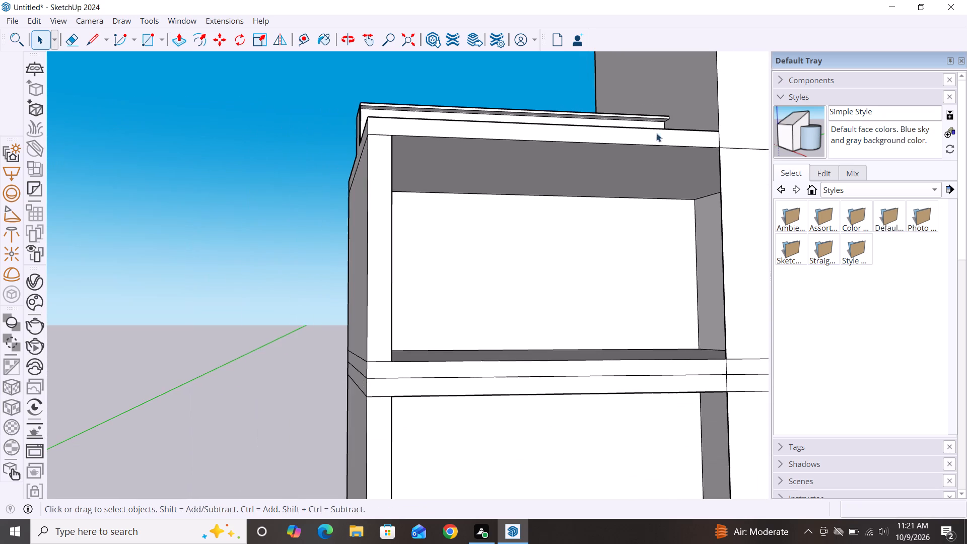
{"action": "middle_click_drag", "start_coordinate": [532, 230], "coordinate": [496, 376]}
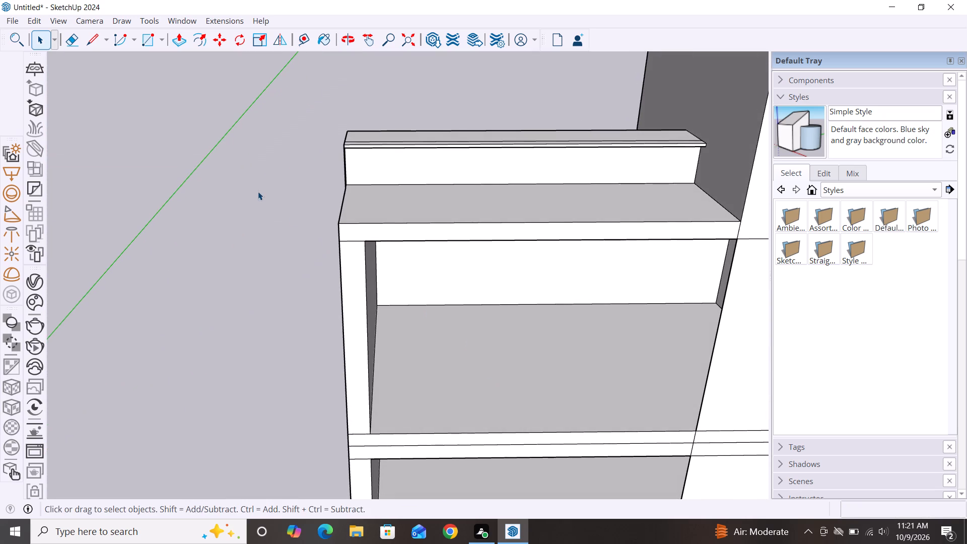
{"action": "scroll", "coordinate": [257, 190], "scroll_direction": "down", "scroll_amount": 2}
{"action": "scroll", "coordinate": [203, 178], "scroll_direction": "down", "scroll_amount": 2}
{"action": "scroll", "coordinate": [457, 148], "scroll_direction": "up", "scroll_amount": 4}
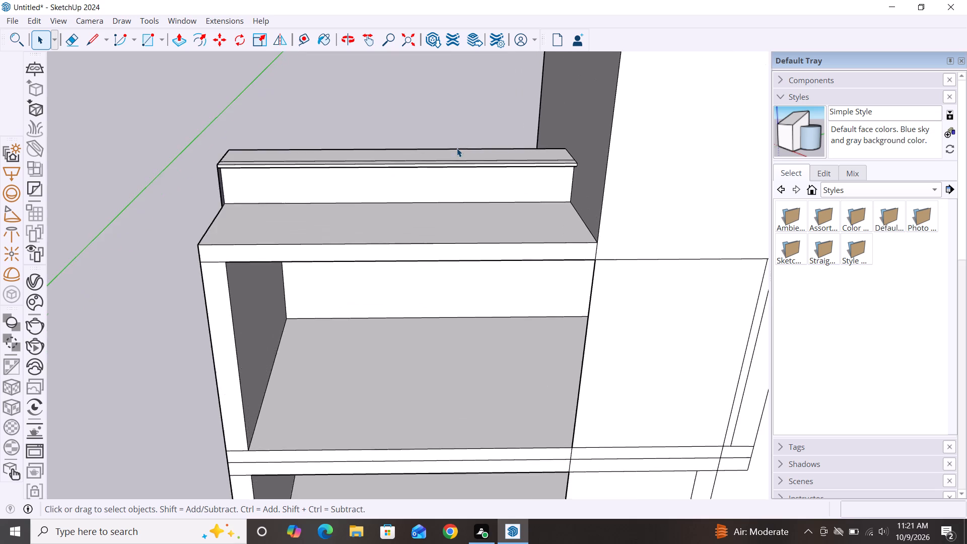
{"action": "scroll", "coordinate": [457, 148], "scroll_direction": "up", "scroll_amount": 3}
{"action": "middle_click_drag", "start_coordinate": [468, 227], "coordinate": [492, 332]}
{"action": "scroll", "coordinate": [615, 158], "scroll_direction": "down", "scroll_amount": 3}
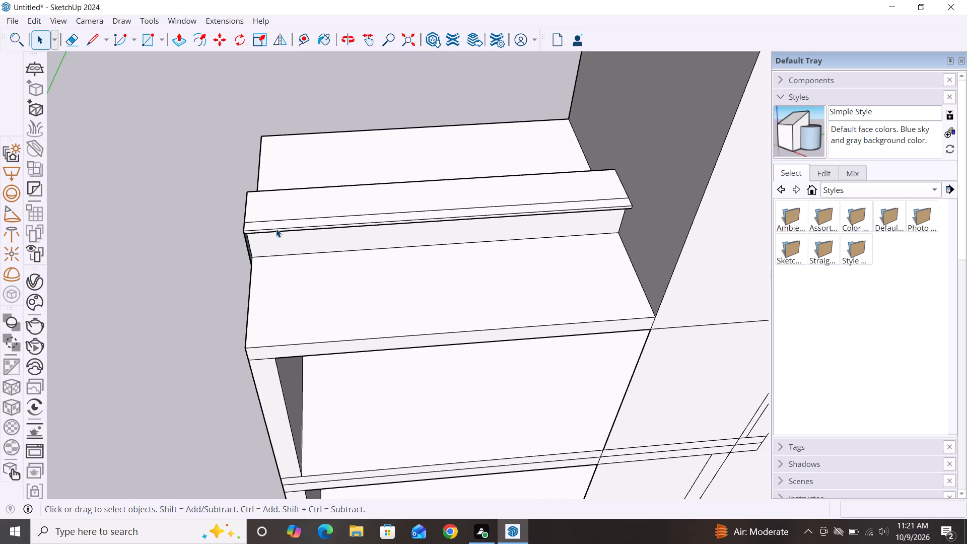
{"action": "scroll", "coordinate": [276, 229], "scroll_direction": "down", "scroll_amount": 2}
{"action": "scroll", "coordinate": [363, 258], "scroll_direction": "down", "scroll_amount": 3}
{"action": "scroll", "coordinate": [397, 235], "scroll_direction": "down", "scroll_amount": 2}
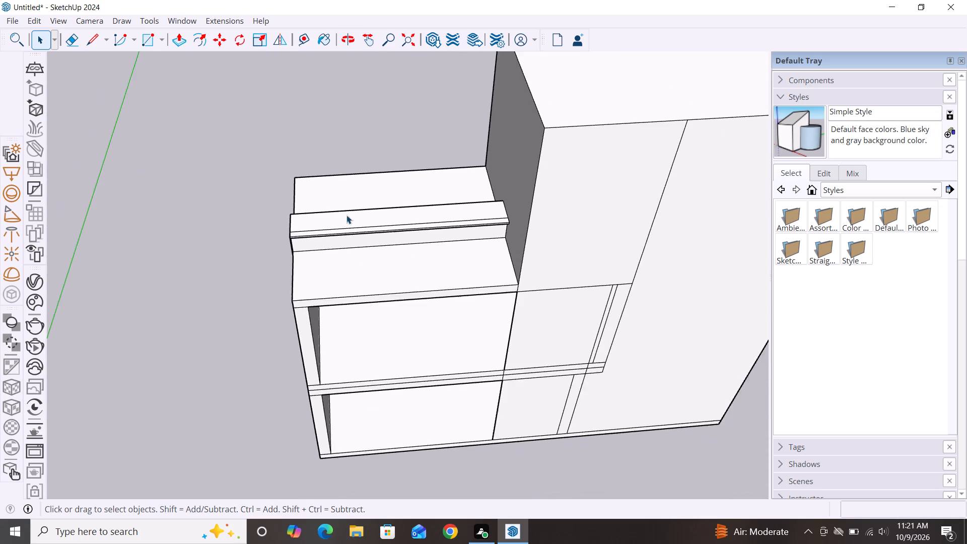
{"action": "scroll", "coordinate": [347, 215], "scroll_direction": "down", "scroll_amount": 3}
{"action": "middle_click_drag", "start_coordinate": [456, 377], "coordinate": [459, 235]}
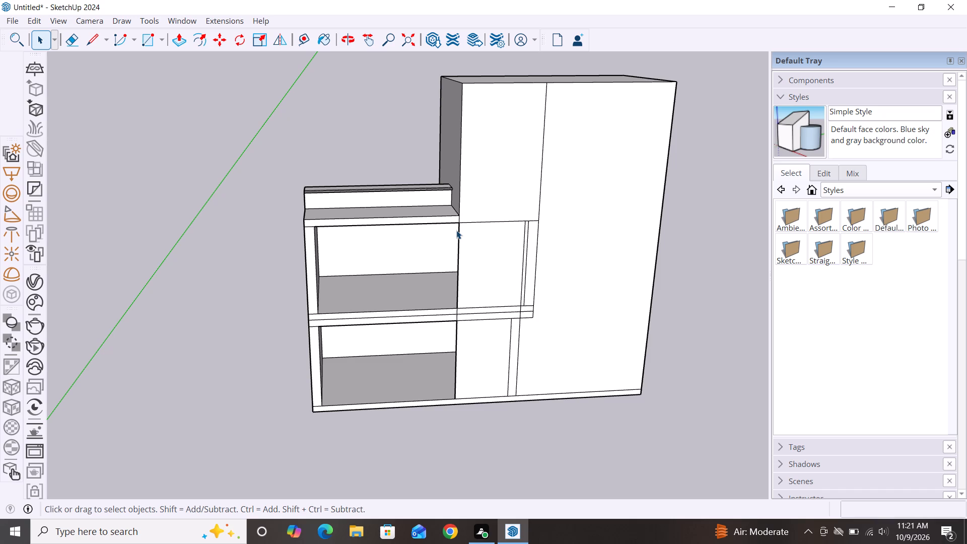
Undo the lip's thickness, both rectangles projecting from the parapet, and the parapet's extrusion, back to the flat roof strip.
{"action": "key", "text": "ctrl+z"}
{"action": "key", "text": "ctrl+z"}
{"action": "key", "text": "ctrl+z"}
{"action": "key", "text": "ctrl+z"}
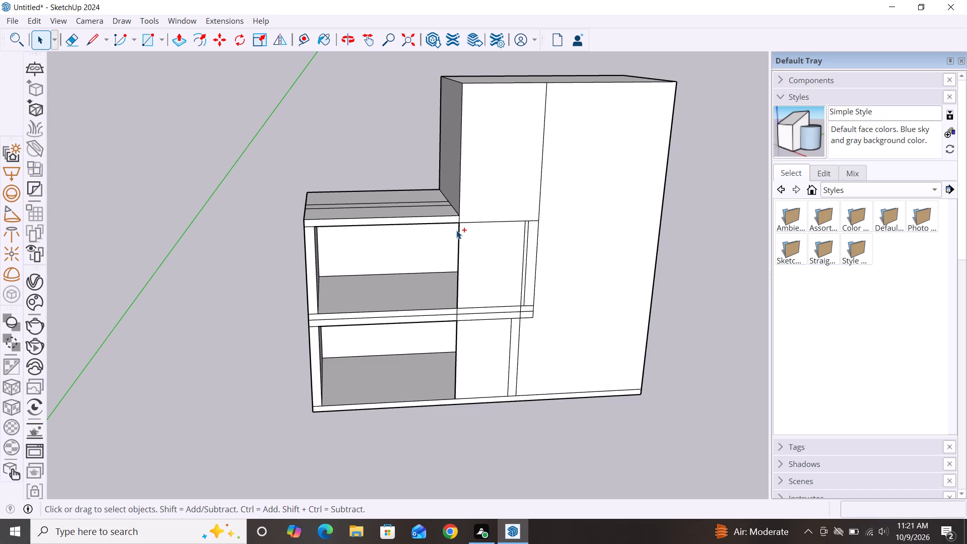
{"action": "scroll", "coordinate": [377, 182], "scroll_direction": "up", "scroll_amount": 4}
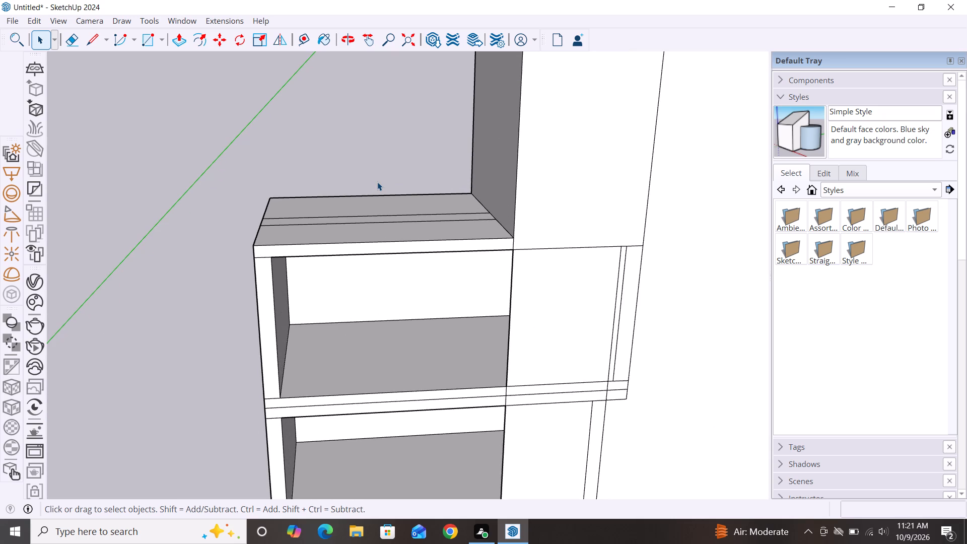
Draw a line about 1' 5" long across the flat roof strip, just inside its left end.
{"action": "key", "text": "p"}
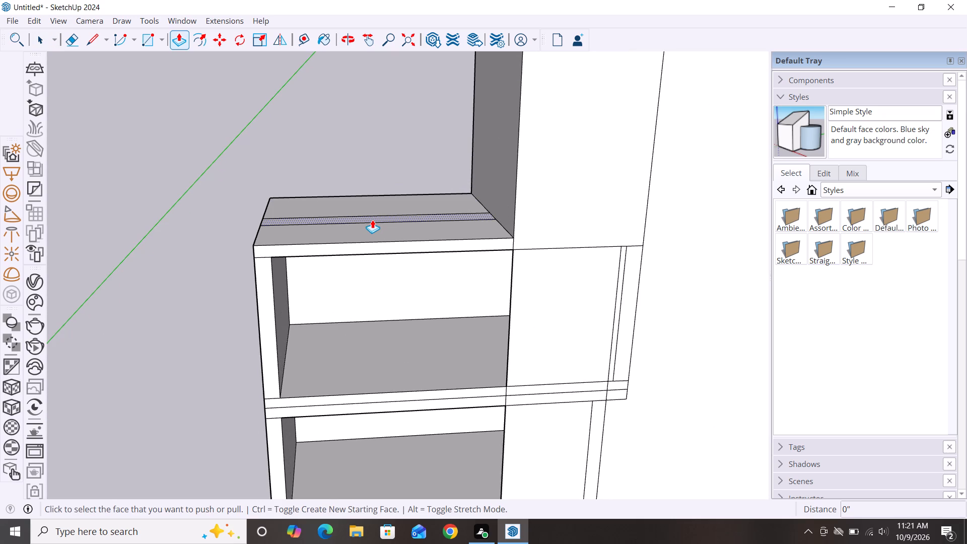
{"action": "key", "text": "space"}
{"action": "scroll", "coordinate": [372, 220], "scroll_direction": "up", "scroll_amount": 5}
{"action": "key", "text": "l"}
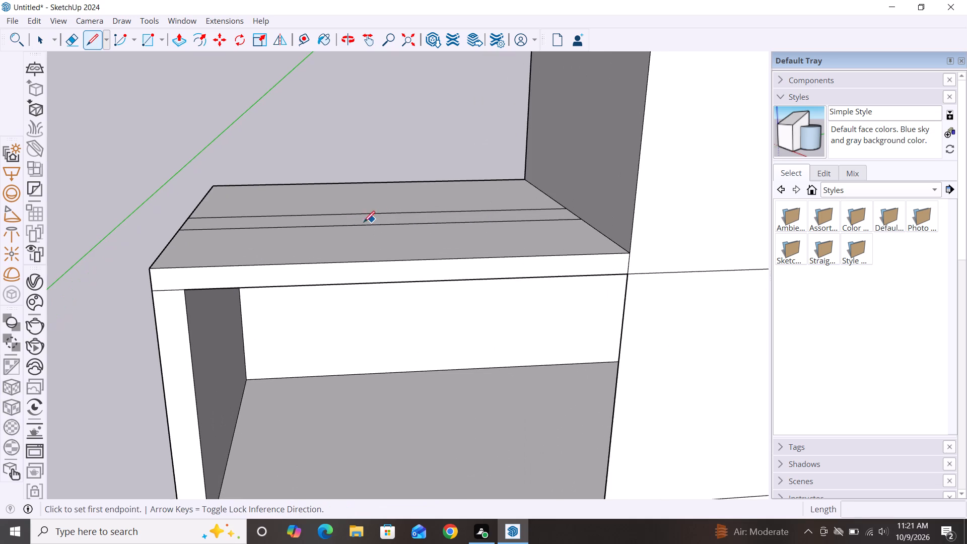
{"action": "left_click", "coordinate": [197, 219]}
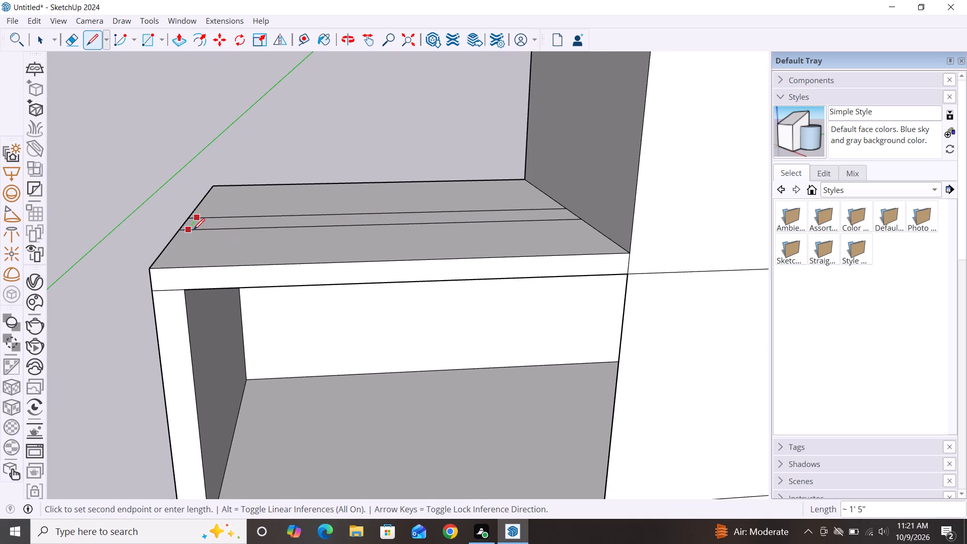
{"action": "left_click", "coordinate": [194, 230]}
{"action": "scroll", "coordinate": [188, 199], "scroll_direction": "down", "scroll_amount": 3}
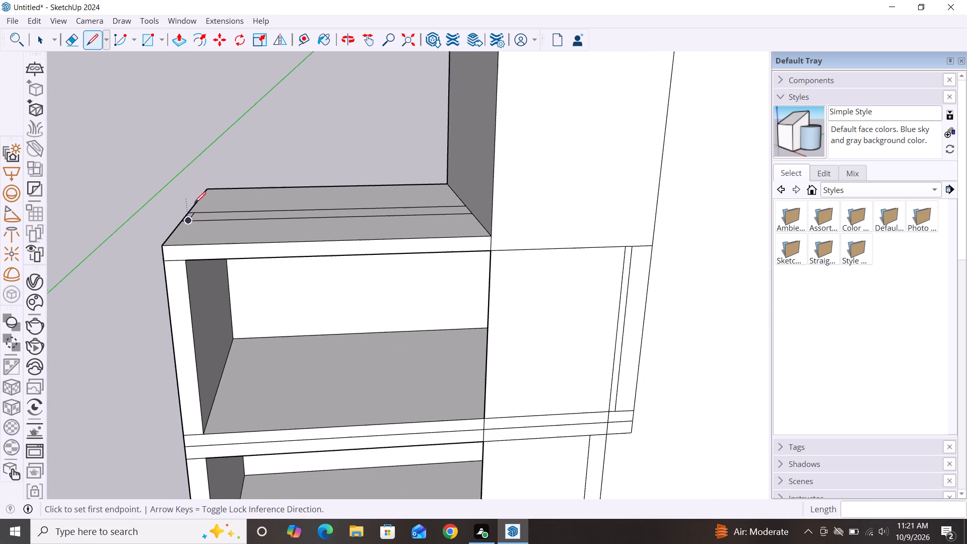
{"action": "scroll", "coordinate": [453, 208], "scroll_direction": "up", "scroll_amount": 3}
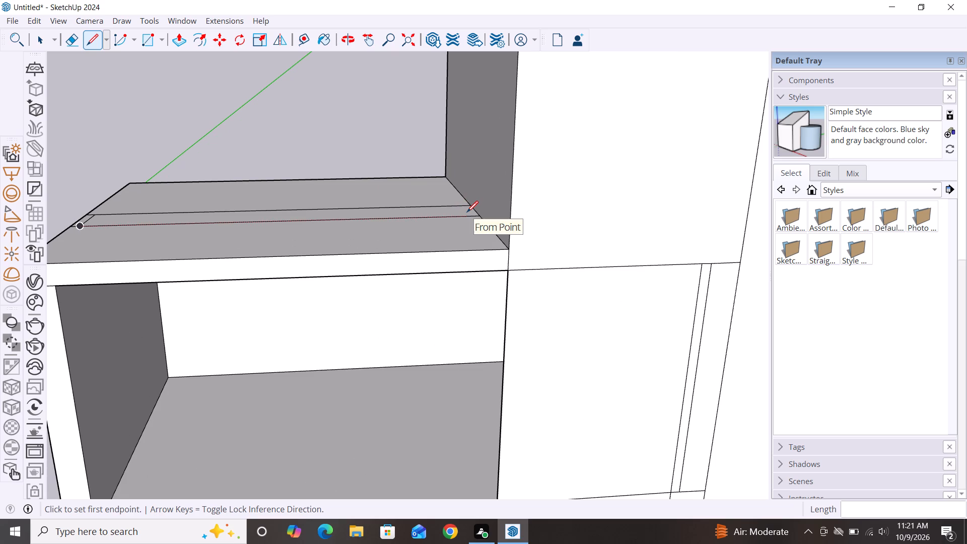
{"action": "key", "text": "space"}
{"action": "scroll", "coordinate": [576, 207], "scroll_direction": "down", "scroll_amount": 4}
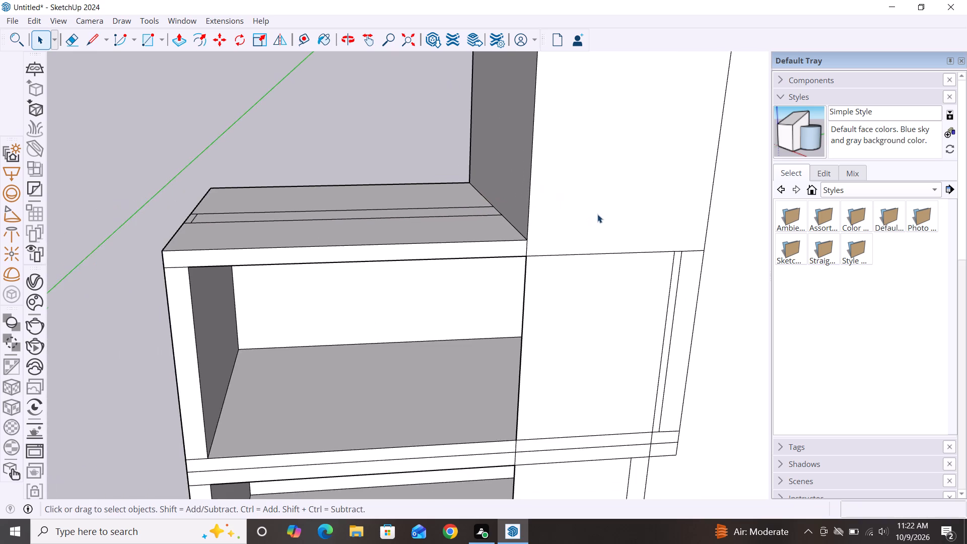
Push/Pull the long part of the roof strip upward about 1' 10 1/8" to form the parapet.
{"action": "scroll", "coordinate": [597, 214], "scroll_direction": "down", "scroll_amount": 1}
{"action": "scroll", "coordinate": [253, 216], "scroll_direction": "up", "scroll_amount": 8}
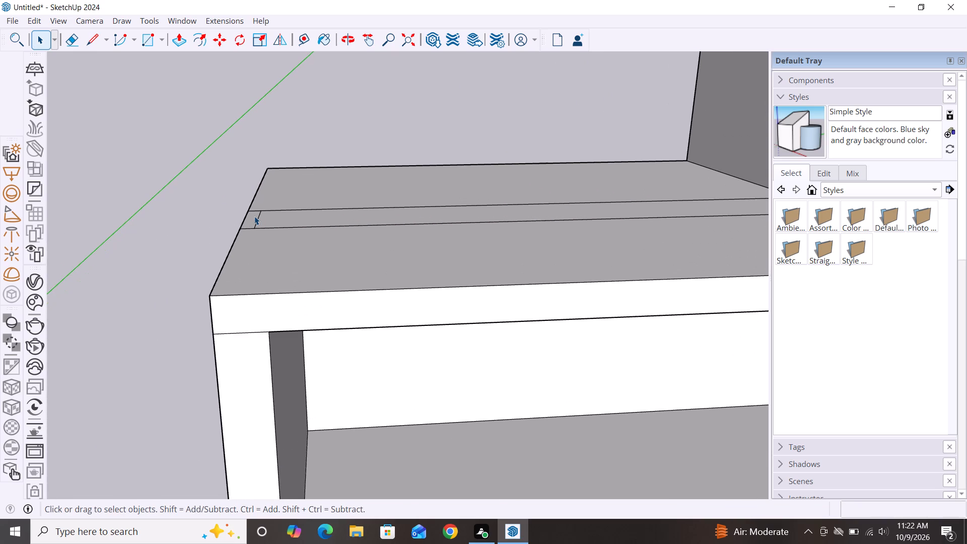
{"action": "key", "text": "p"}
{"action": "left_click", "coordinate": [308, 220]}
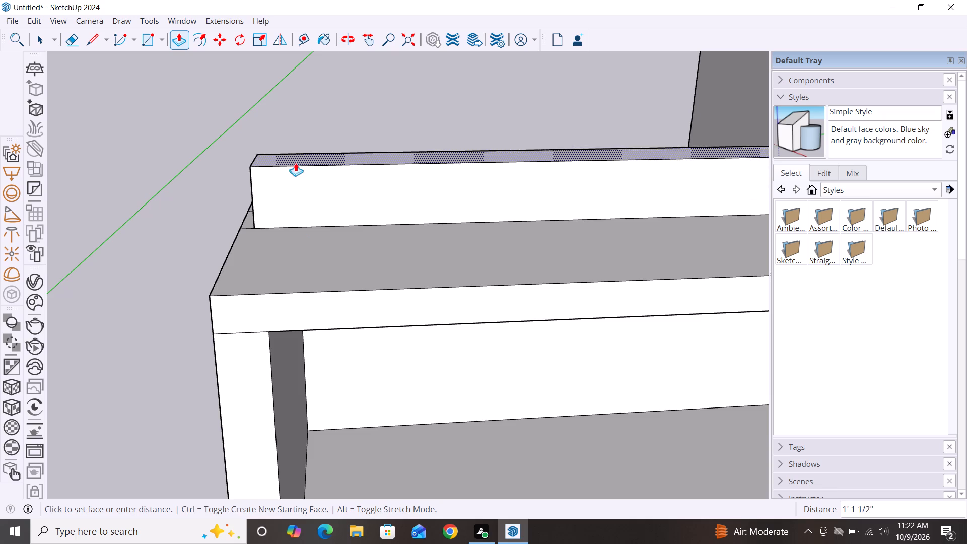
{"action": "scroll", "coordinate": [242, 204], "scroll_direction": "down", "scroll_amount": 6}
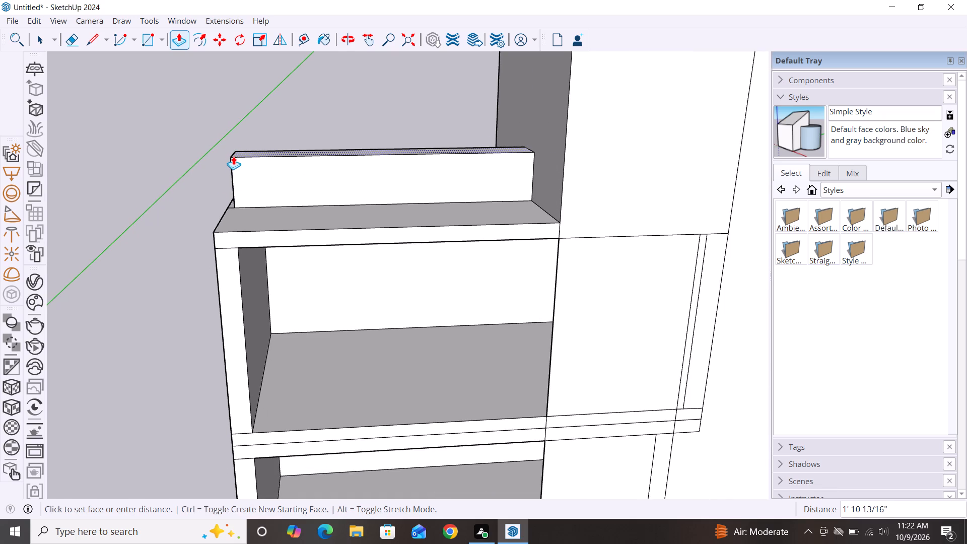
{"action": "left_click", "coordinate": [234, 157]}
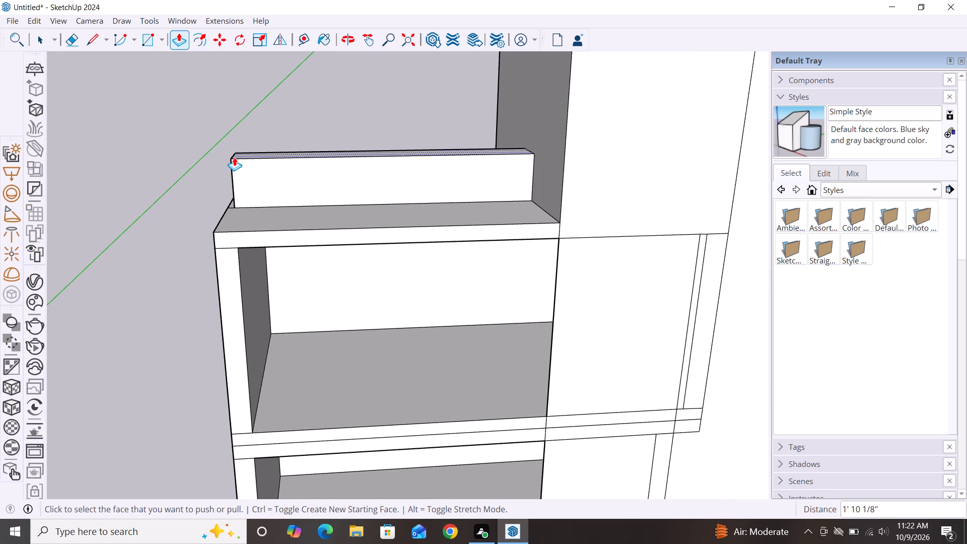
{"action": "key", "text": "space"}
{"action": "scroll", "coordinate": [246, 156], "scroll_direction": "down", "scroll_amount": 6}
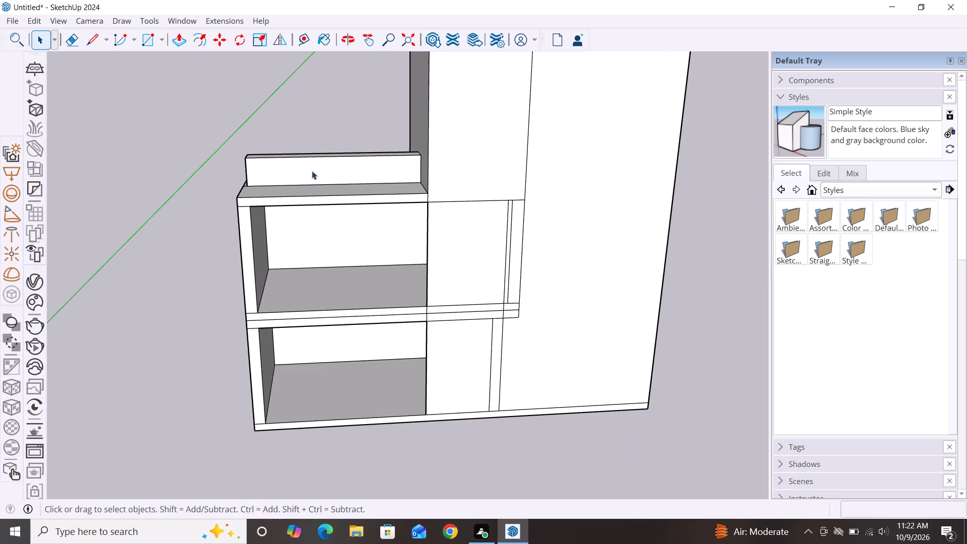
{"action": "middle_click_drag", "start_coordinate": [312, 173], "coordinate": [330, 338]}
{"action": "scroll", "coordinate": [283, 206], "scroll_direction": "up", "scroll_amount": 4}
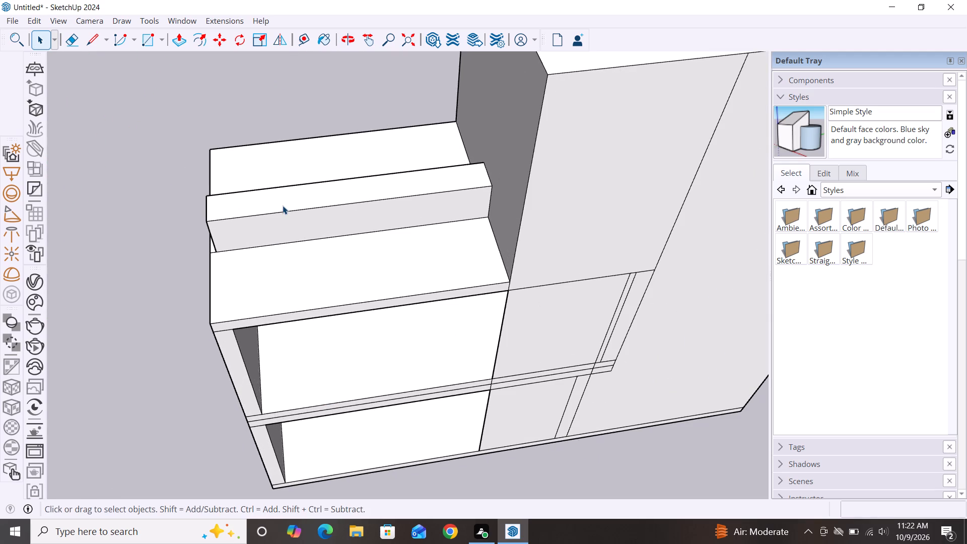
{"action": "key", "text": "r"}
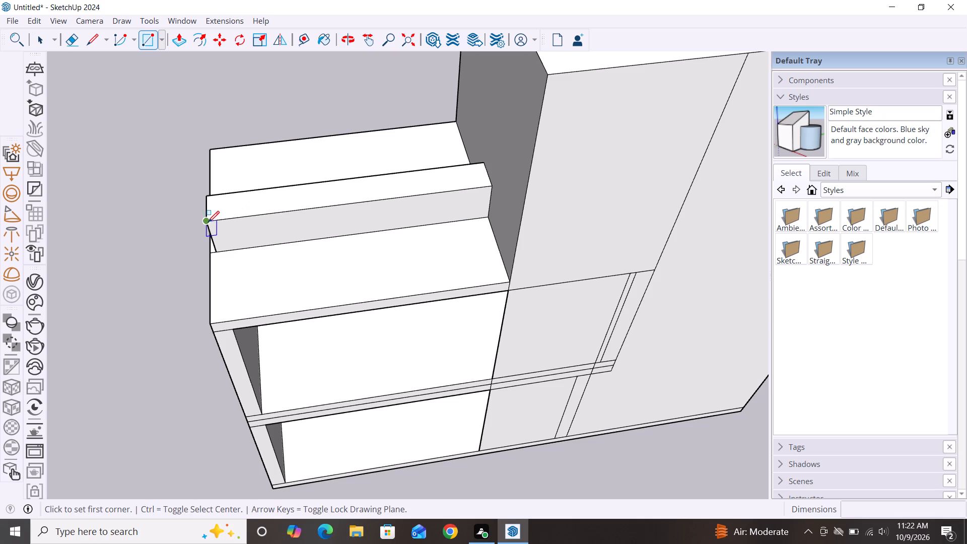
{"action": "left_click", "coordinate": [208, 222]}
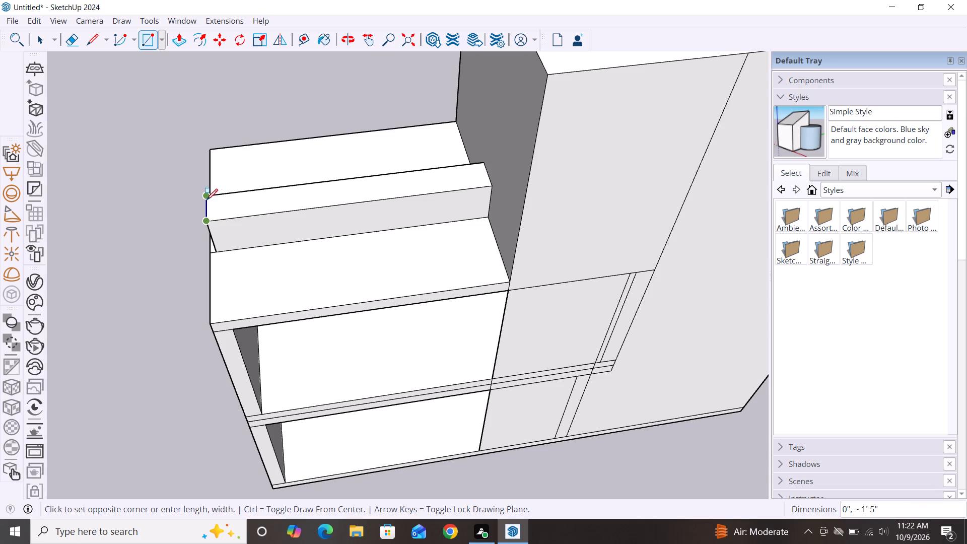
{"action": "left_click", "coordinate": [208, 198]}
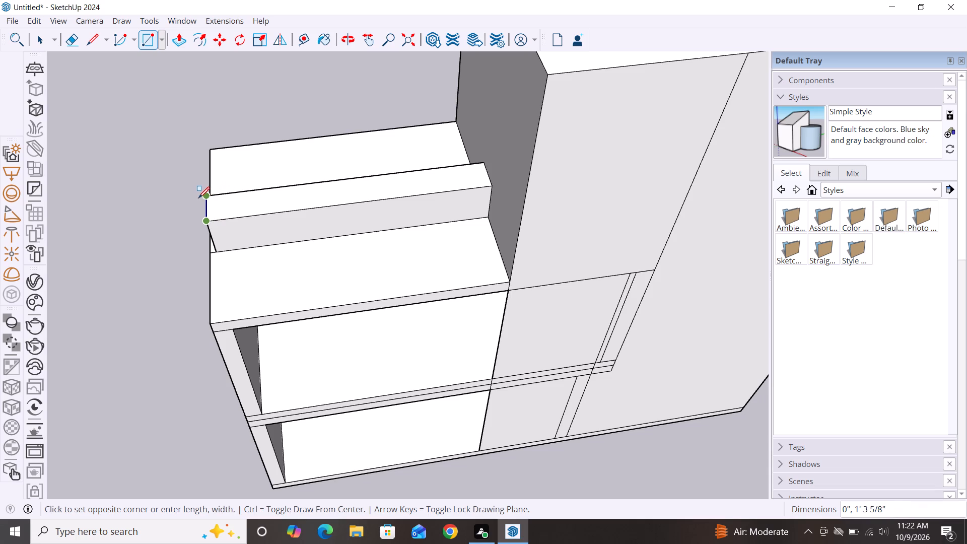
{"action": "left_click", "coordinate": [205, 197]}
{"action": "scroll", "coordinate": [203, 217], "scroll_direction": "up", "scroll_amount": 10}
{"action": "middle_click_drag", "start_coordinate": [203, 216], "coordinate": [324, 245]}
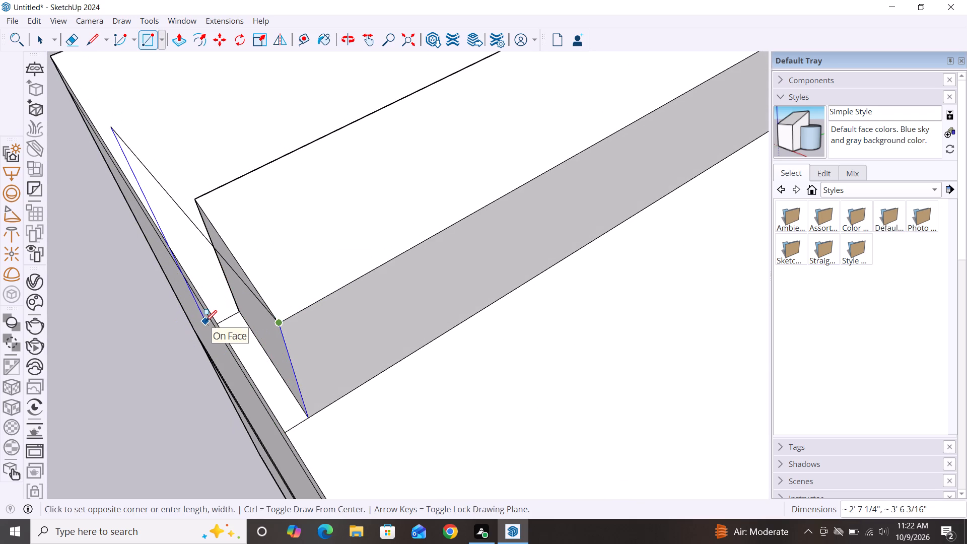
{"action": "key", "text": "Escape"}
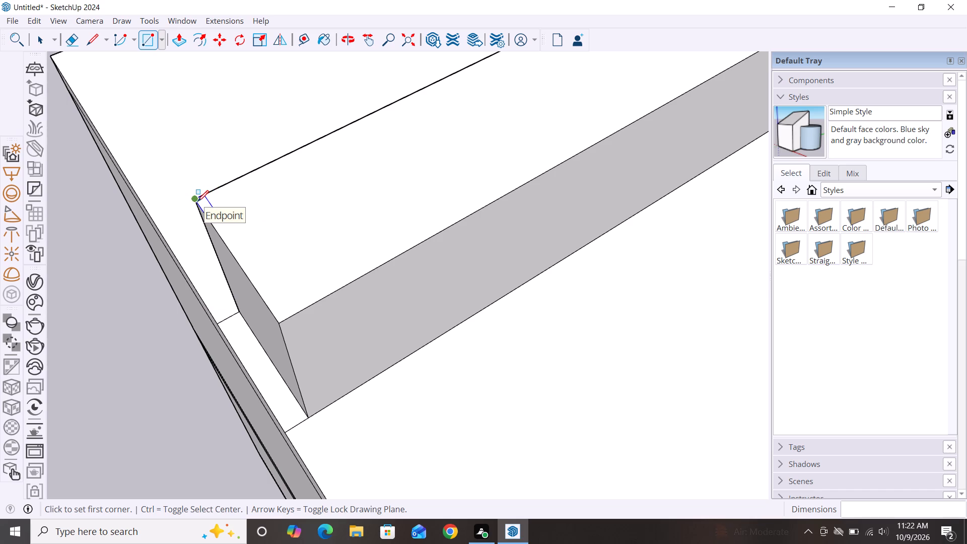
Draw a horizontal rectangle about 1 13/16" by 1' 5" projecting outward from the top edge of the parapet's free left end.
{"action": "left_click", "coordinate": [196, 198]}
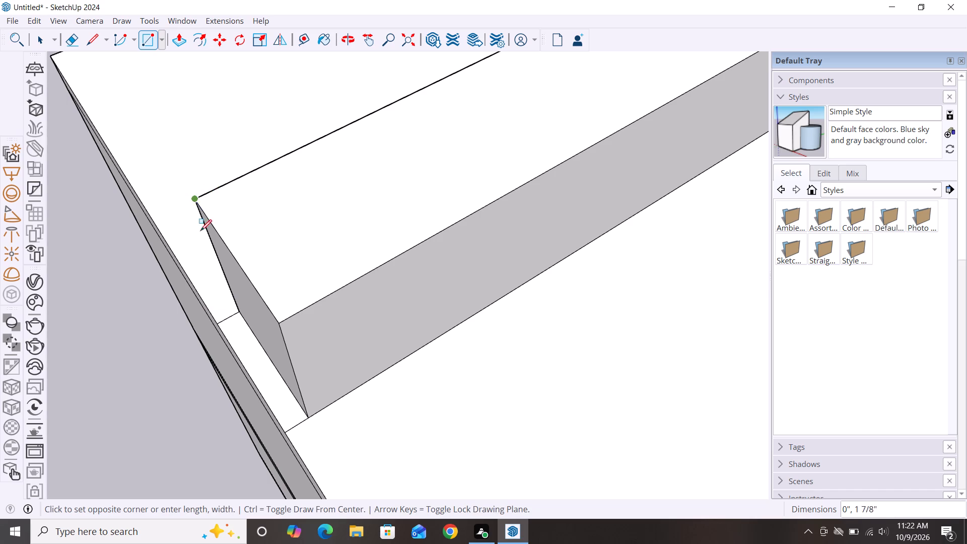
{"action": "left_click", "coordinate": [282, 324]}
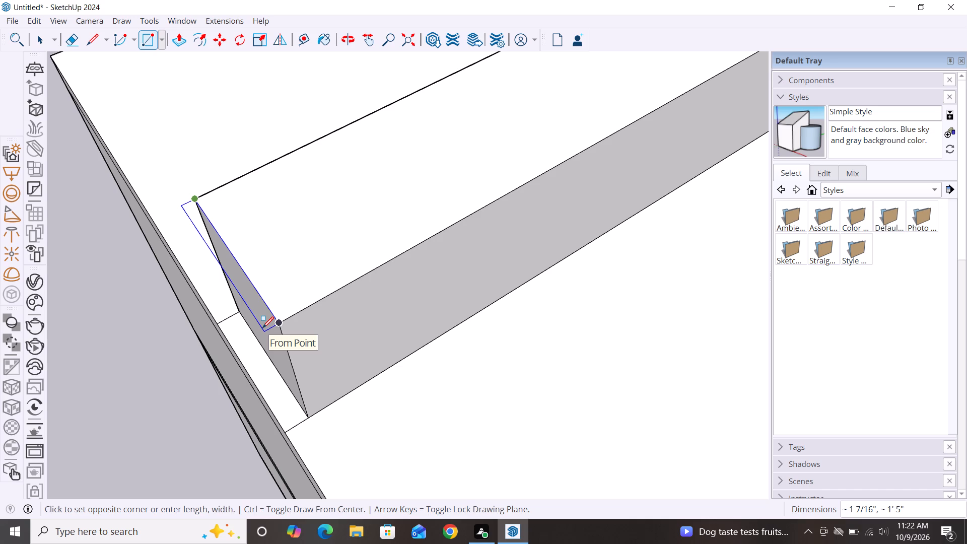
{"action": "left_click", "coordinate": [260, 332]}
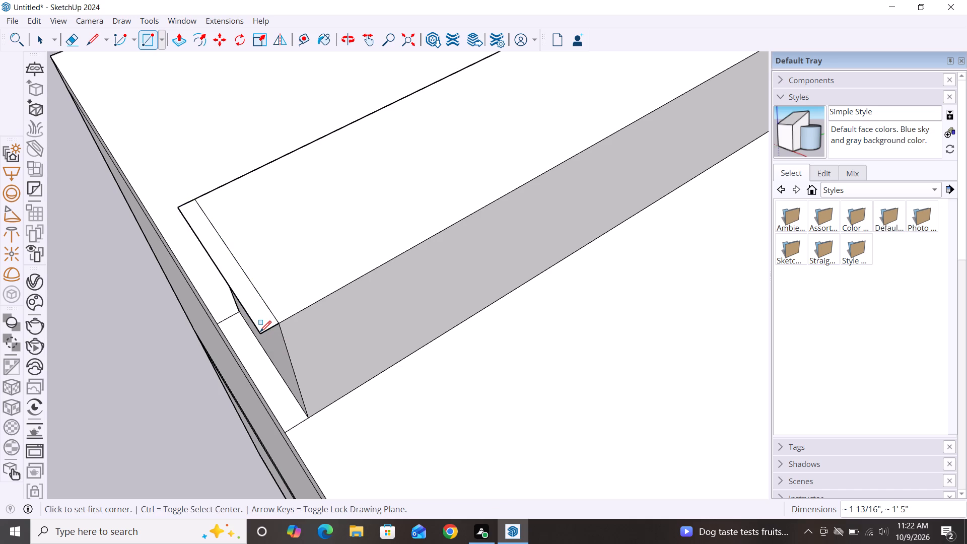
{"action": "key", "text": "space"}
Draw a horizontal rectangle about 11' 5 3/4" by 9 13/16" projecting forward along the parapet's top front edge.
{"action": "scroll", "coordinate": [277, 220], "scroll_direction": "down", "scroll_amount": 7}
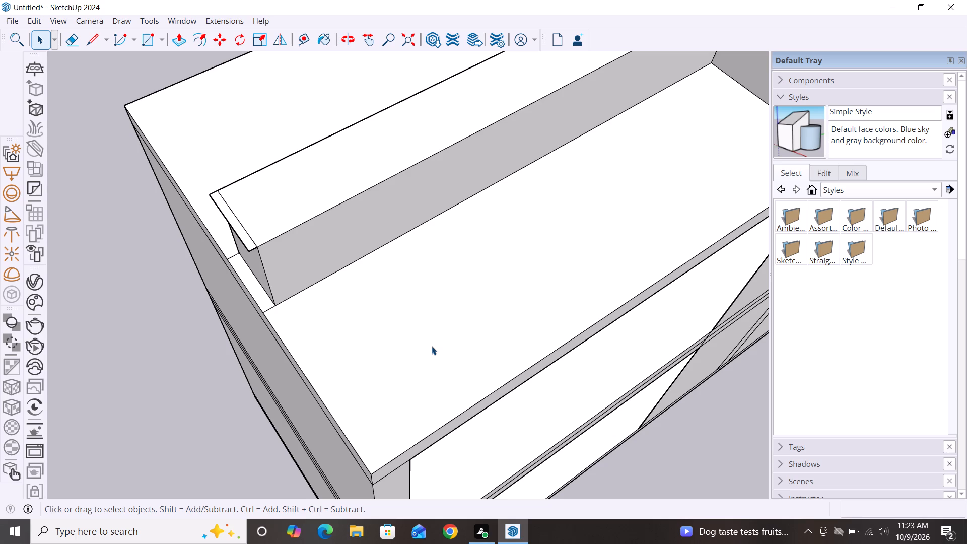
{"action": "scroll", "coordinate": [386, 282], "scroll_direction": "down", "scroll_amount": 3}
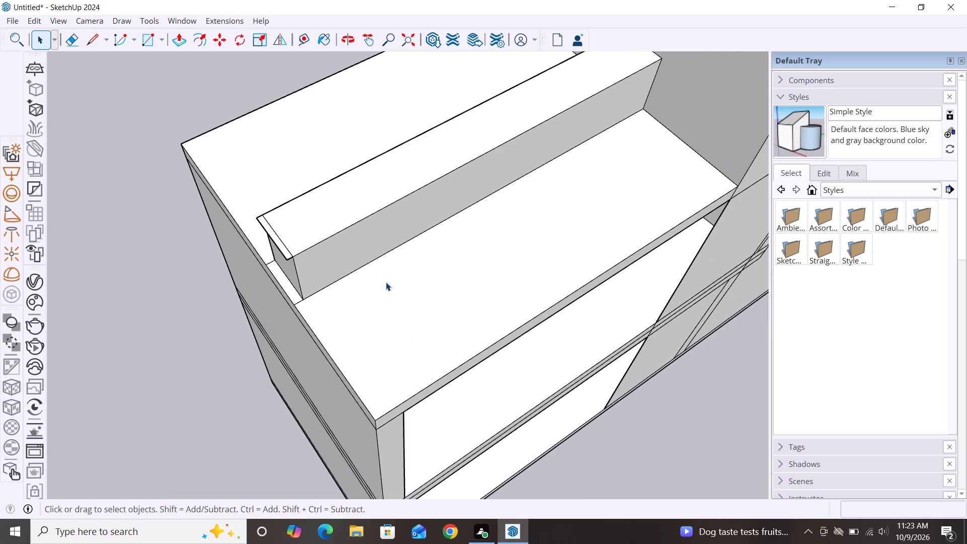
{"action": "scroll", "coordinate": [386, 282], "scroll_direction": "down", "scroll_amount": 5}
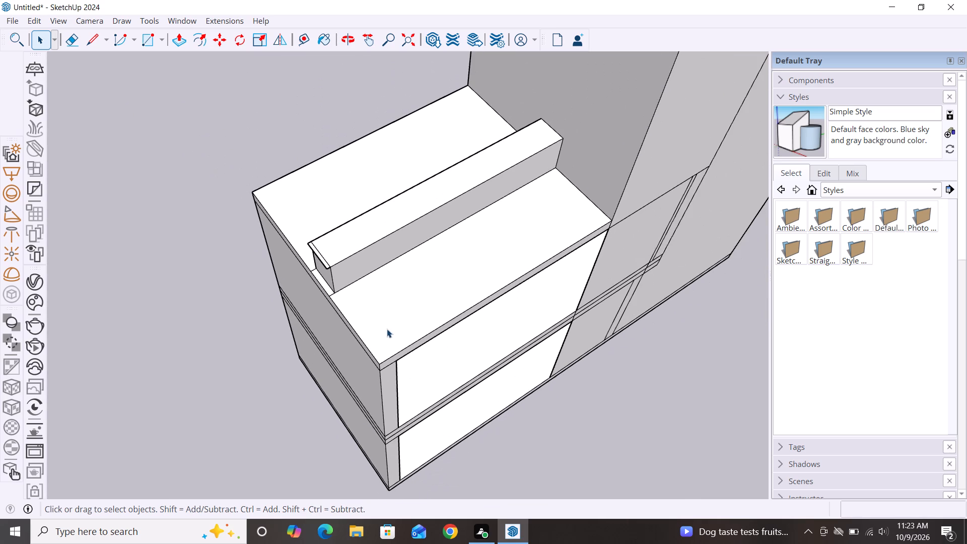
{"action": "middle_click_drag", "start_coordinate": [387, 329], "coordinate": [257, 265]}
{"action": "scroll", "coordinate": [423, 216], "scroll_direction": "up", "scroll_amount": 2}
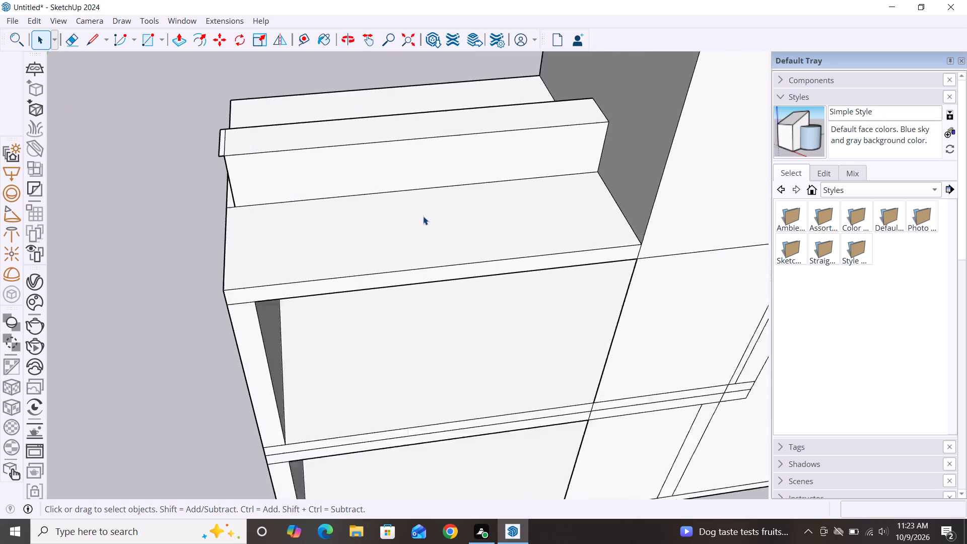
{"action": "scroll", "coordinate": [423, 216], "scroll_direction": "up", "scroll_amount": 3}
{"action": "key", "text": "r"}
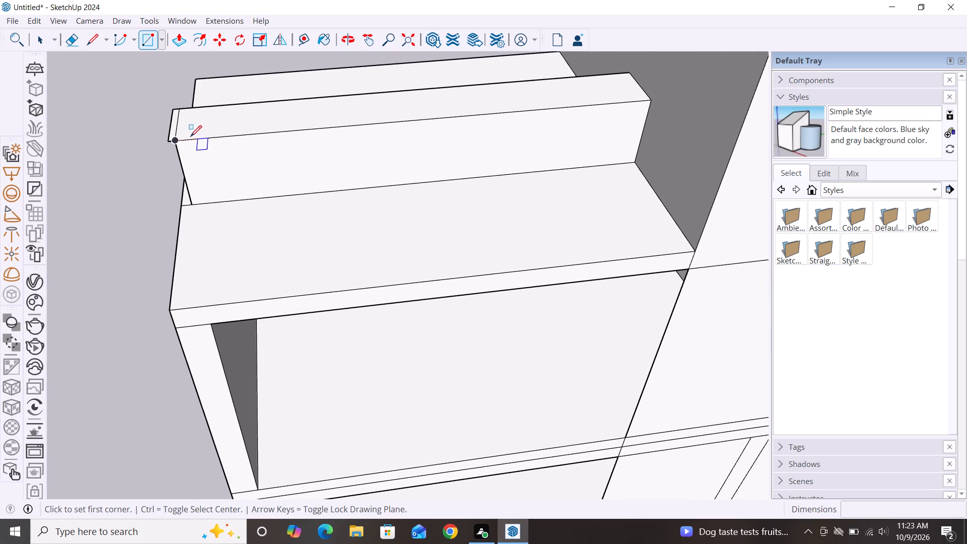
{"action": "left_click", "coordinate": [176, 141]}
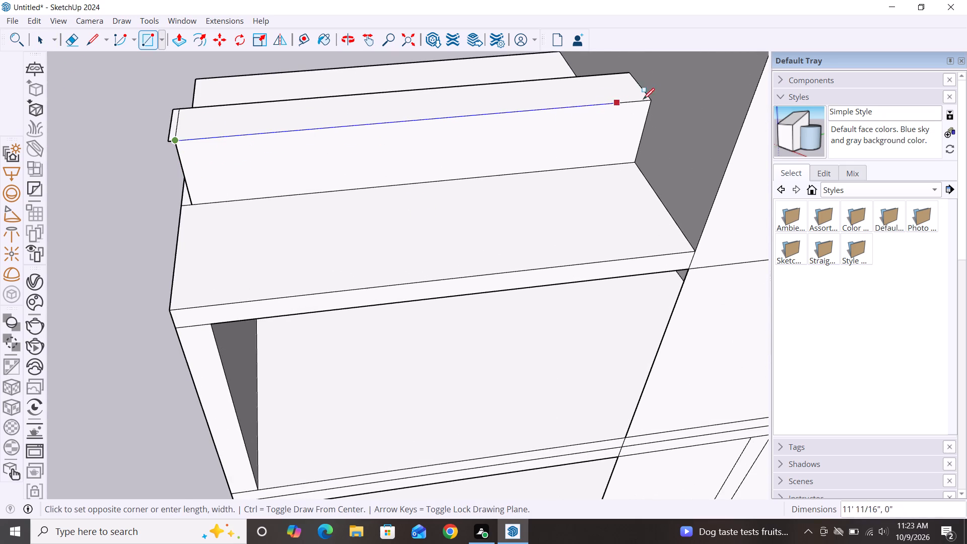
{"action": "left_click", "coordinate": [655, 98]}
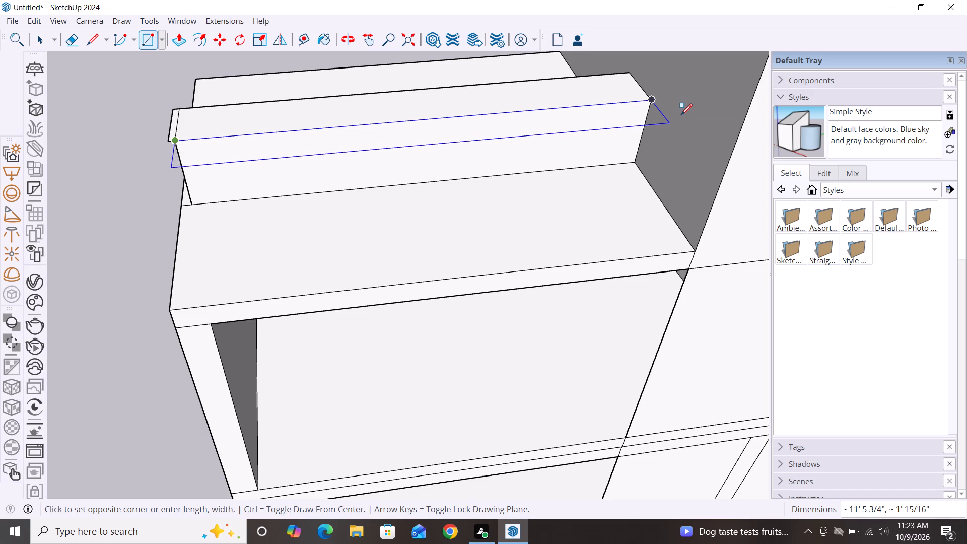
{"action": "left_click", "coordinate": [676, 109]}
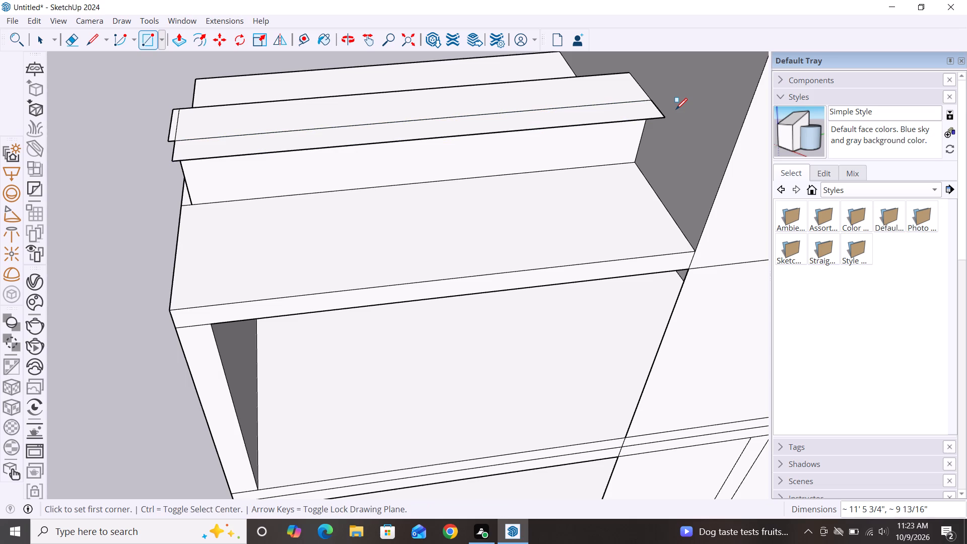
Move the outer edge of the lip at the parapet's free end outward about 2 7/16" along the red axis.
{"action": "scroll", "coordinate": [369, 210], "scroll_direction": "down", "scroll_amount": 2}
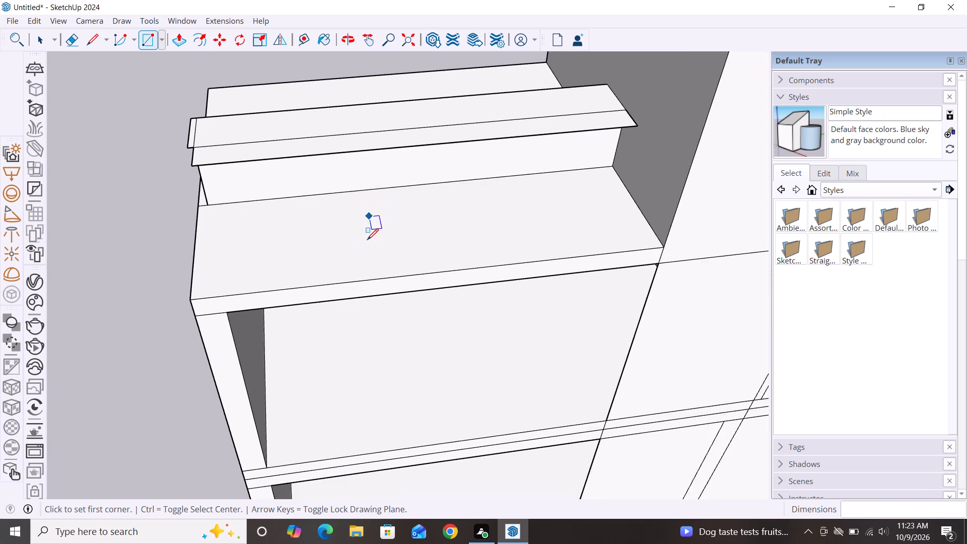
{"action": "middle_click_drag", "start_coordinate": [215, 257], "coordinate": [503, 284]}
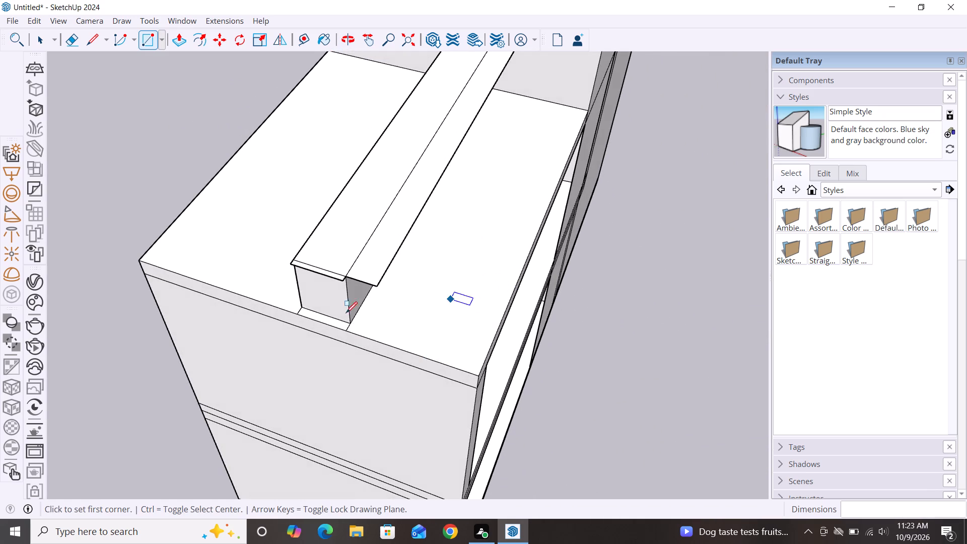
{"action": "scroll", "coordinate": [309, 300], "scroll_direction": "up", "scroll_amount": 11}
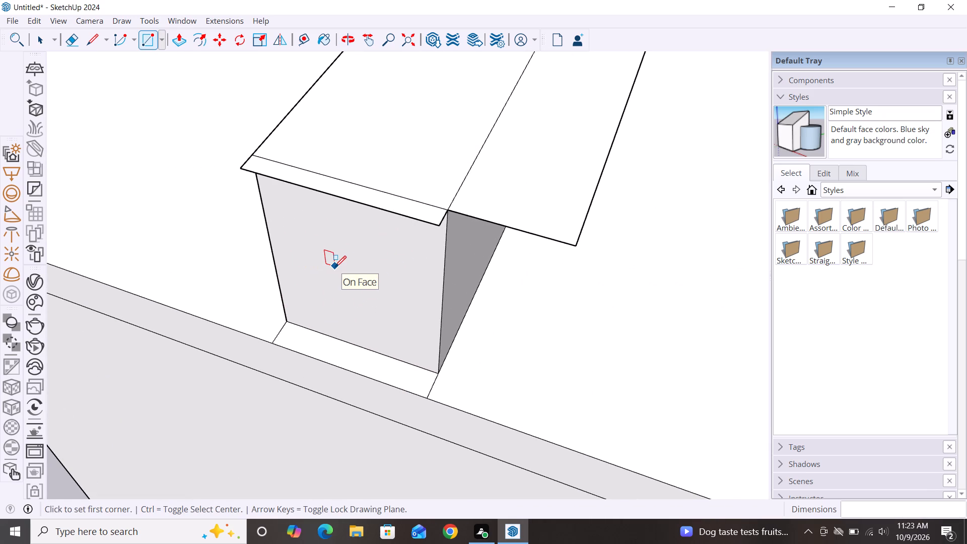
{"action": "key", "text": "space"}
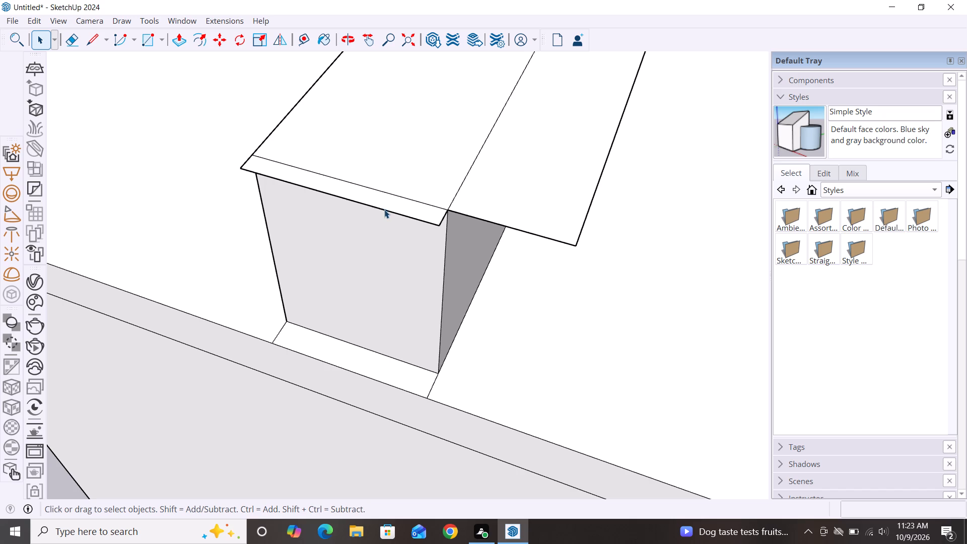
{"action": "left_click", "coordinate": [386, 211]}
{"action": "key", "text": "m"}
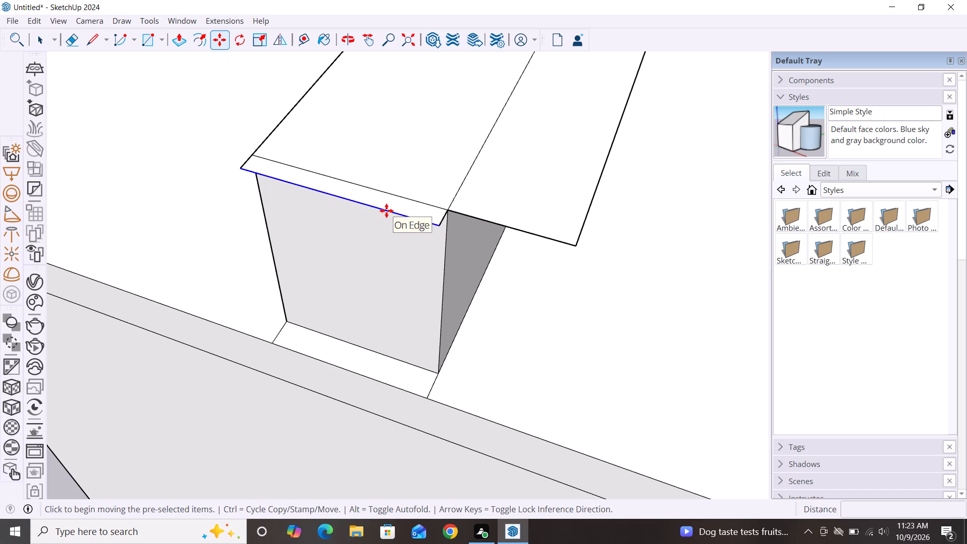
{"action": "left_click", "coordinate": [436, 228]}
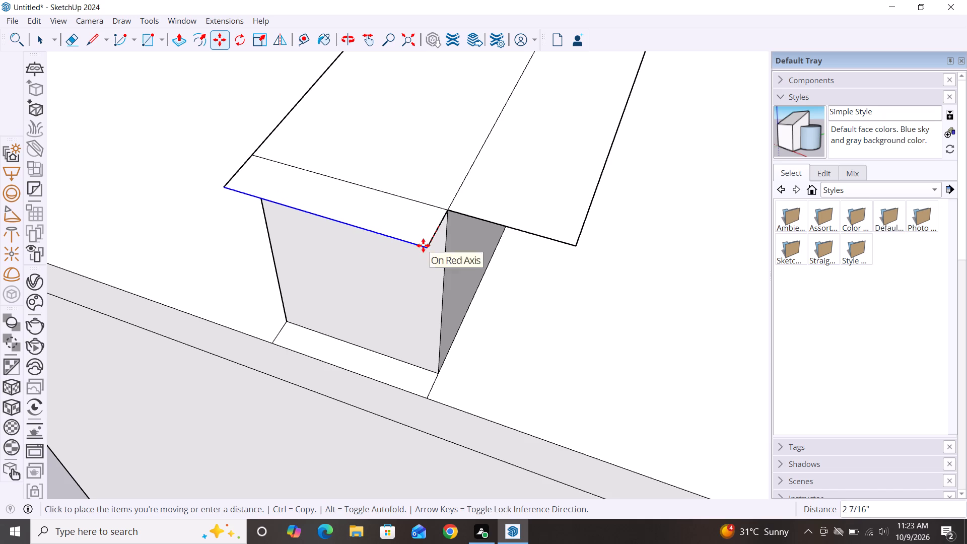
{"action": "left_click", "coordinate": [422, 245]}
{"action": "key", "text": "space"}
Draw a horizontal rectangle about 11' 5 3/4" by 10 15/16" projecting backward along the parapet's top rear edge.
{"action": "scroll", "coordinate": [407, 214], "scroll_direction": "down", "scroll_amount": 2}
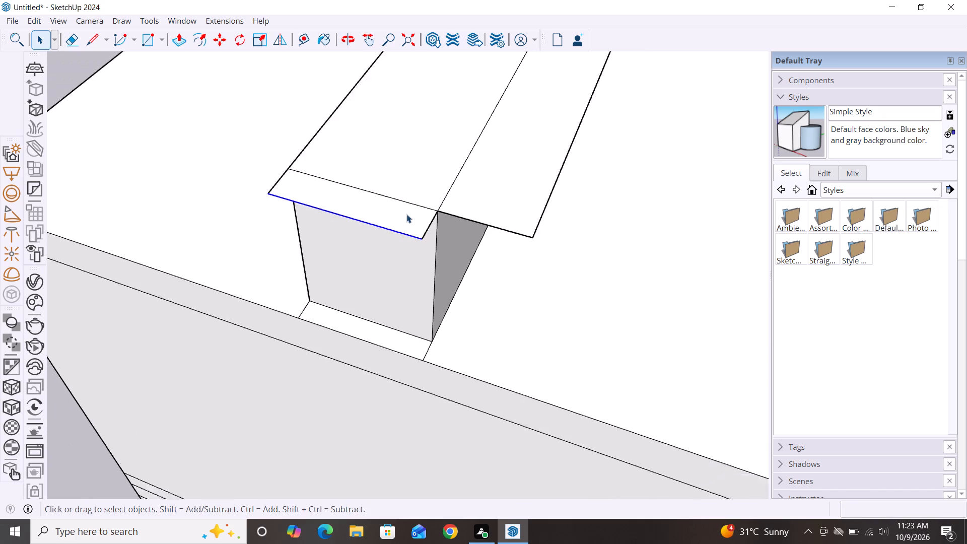
{"action": "scroll", "coordinate": [406, 214], "scroll_direction": "down", "scroll_amount": 18}
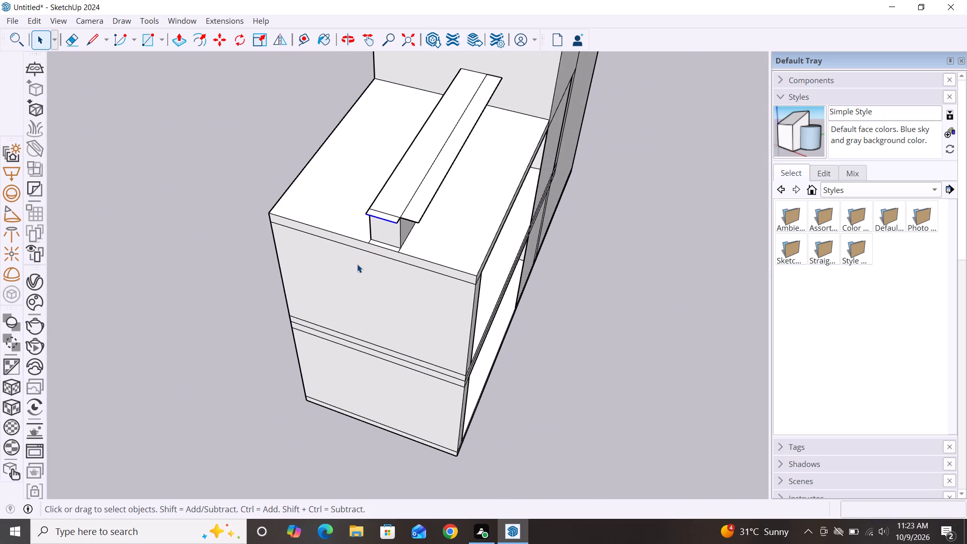
{"action": "scroll", "coordinate": [357, 264], "scroll_direction": "down", "scroll_amount": 5}
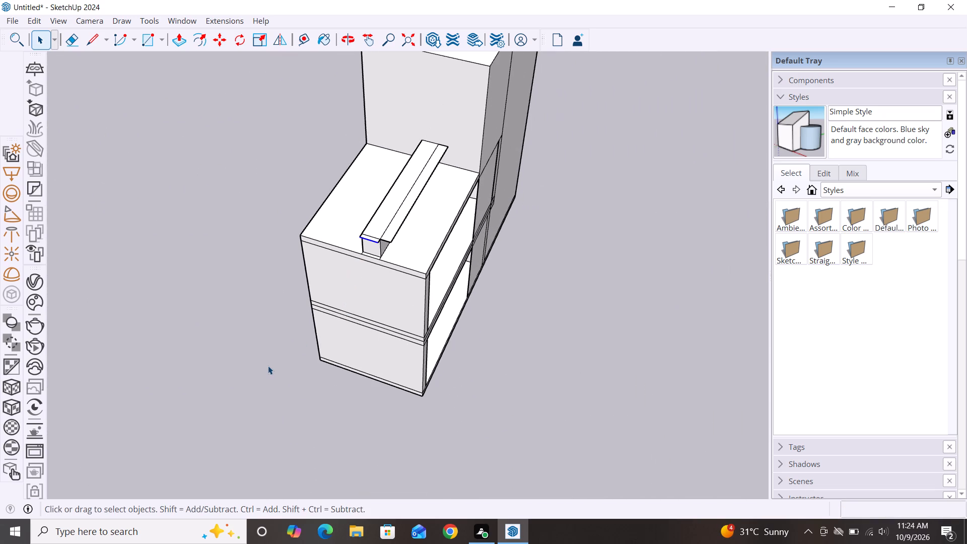
{"action": "middle_click_drag", "start_coordinate": [264, 362], "coordinate": [702, 351]}
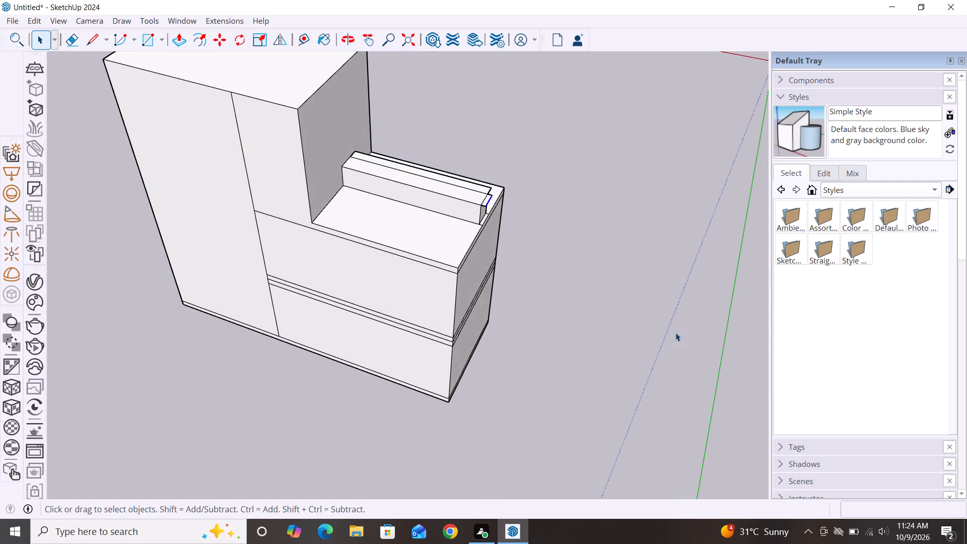
{"action": "middle_click_drag", "start_coordinate": [283, 297], "coordinate": [406, 286]}
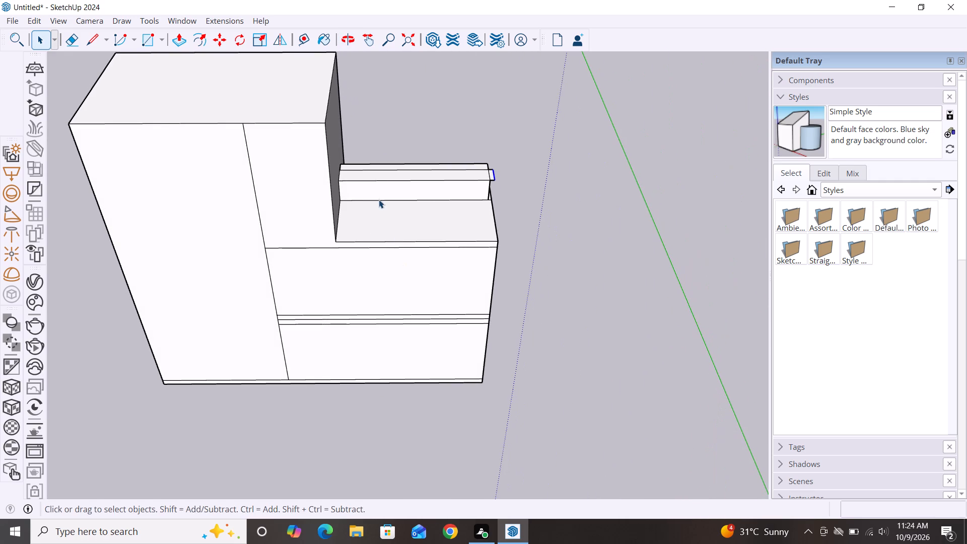
{"action": "middle_click_drag", "start_coordinate": [379, 199], "coordinate": [384, 176]}
{"action": "scroll", "coordinate": [395, 189], "scroll_direction": "up", "scroll_amount": 10}
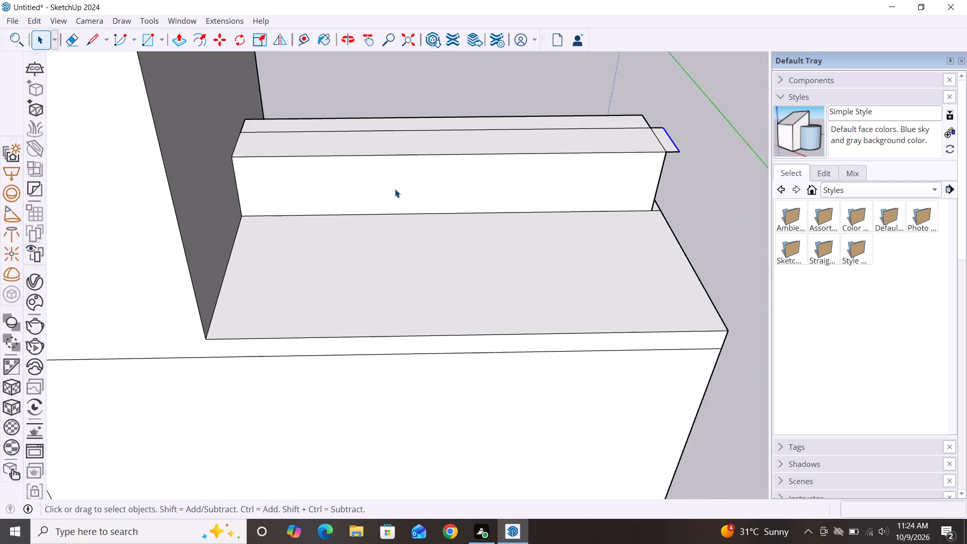
{"action": "scroll", "coordinate": [395, 189], "scroll_direction": "up", "scroll_amount": 2}
{"action": "key", "text": "r"}
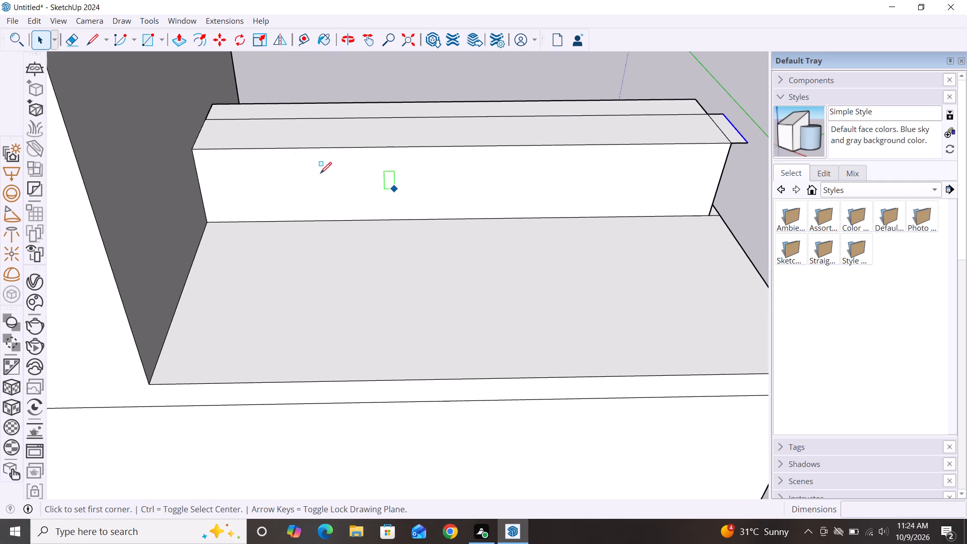
{"action": "left_click", "coordinate": [194, 150]}
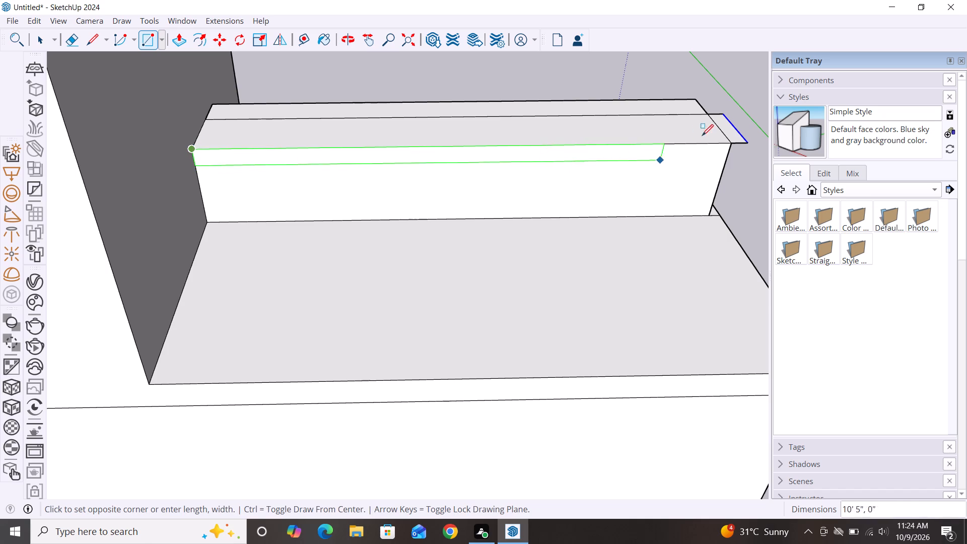
{"action": "left_click", "coordinate": [732, 147]}
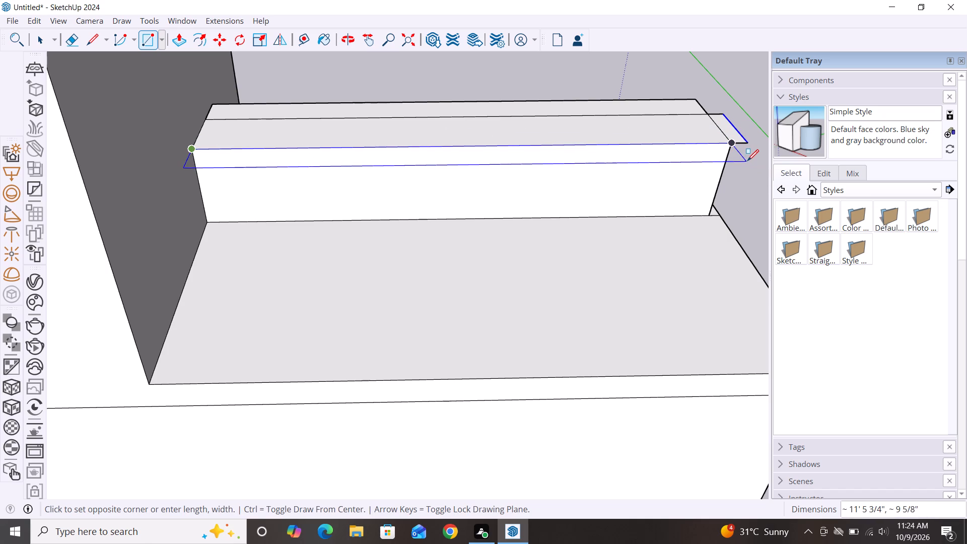
{"action": "left_click", "coordinate": [750, 164]}
{"action": "key", "text": "space"}
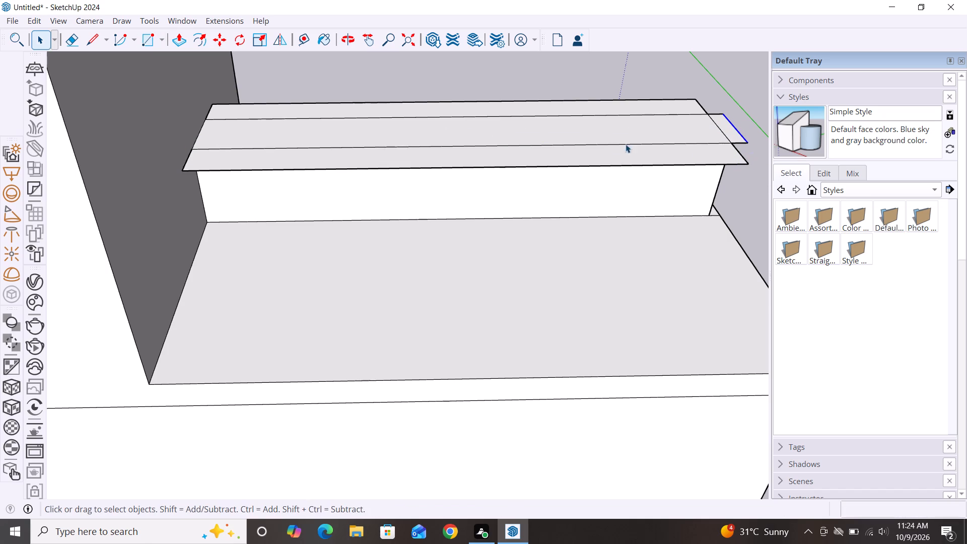
Close the front corner gap between the end lip and front lip with lines about 9 13/16" and 4 1/4" long.
{"action": "scroll", "coordinate": [567, 121], "scroll_direction": "down", "scroll_amount": 11}
{"action": "middle_click_drag", "start_coordinate": [683, 309], "coordinate": [249, 336]}
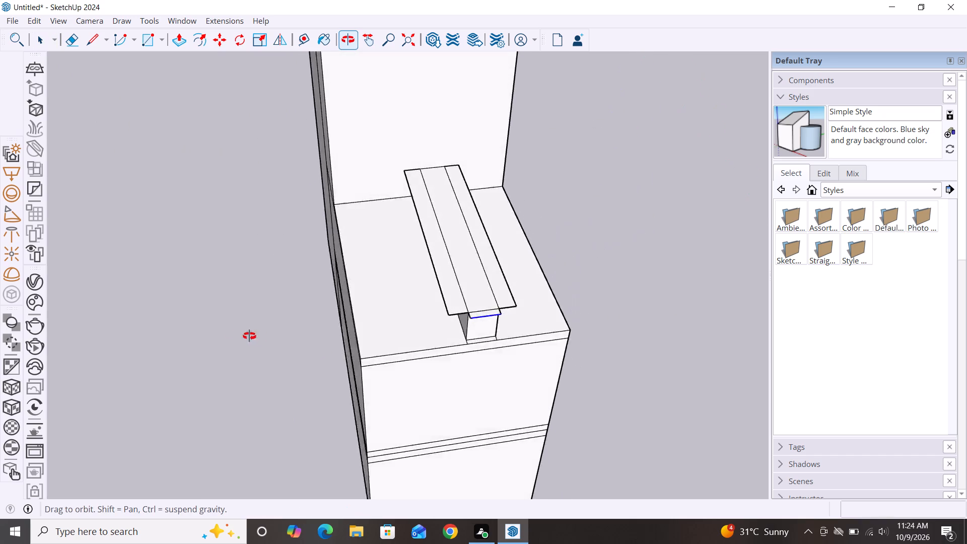
{"action": "middle_click_drag", "start_coordinate": [249, 336], "coordinate": [224, 332]}
{"action": "scroll", "coordinate": [624, 179], "scroll_direction": "down", "scroll_amount": 2}
{"action": "middle_click_drag", "start_coordinate": [608, 328], "coordinate": [350, 264]}
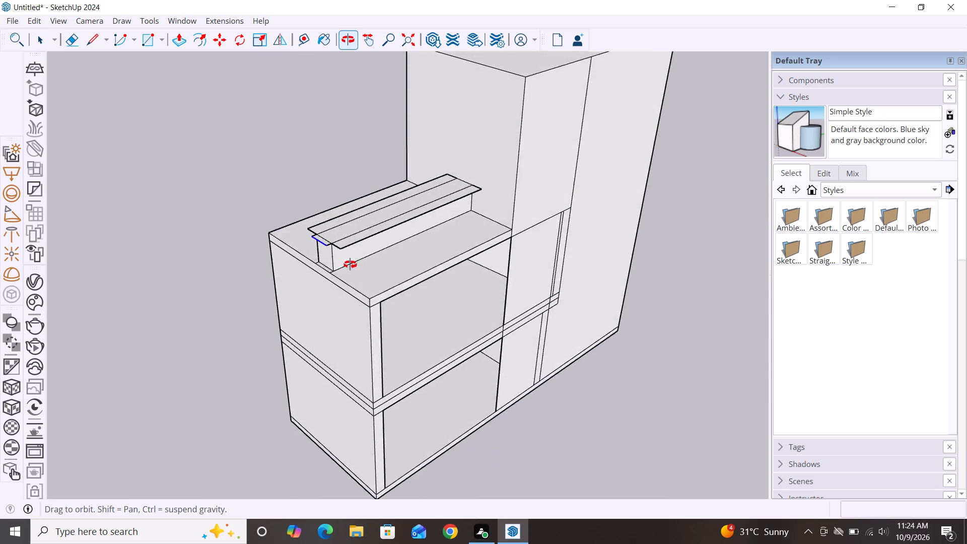
{"action": "middle_click_drag", "start_coordinate": [350, 264], "coordinate": [216, 220]}
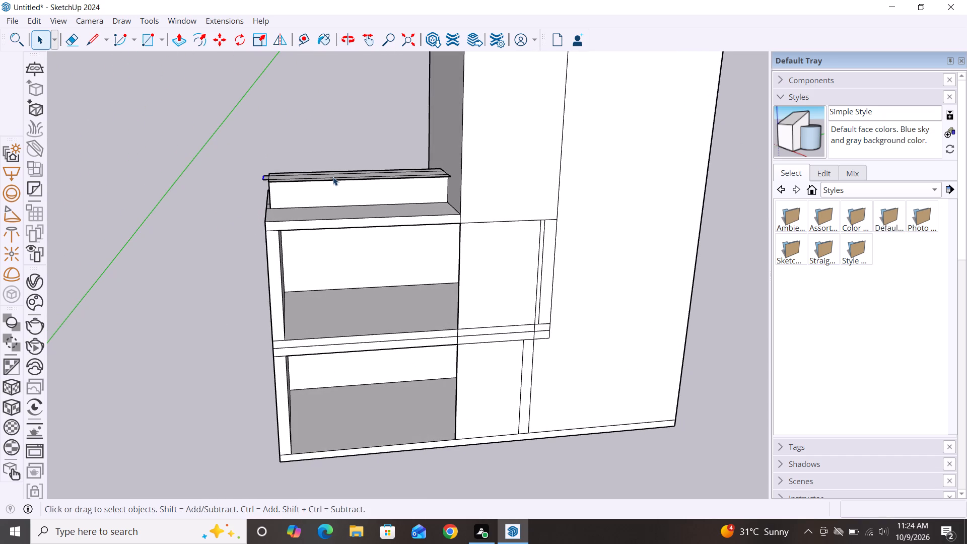
{"action": "scroll", "coordinate": [265, 173], "scroll_direction": "up", "scroll_amount": 13}
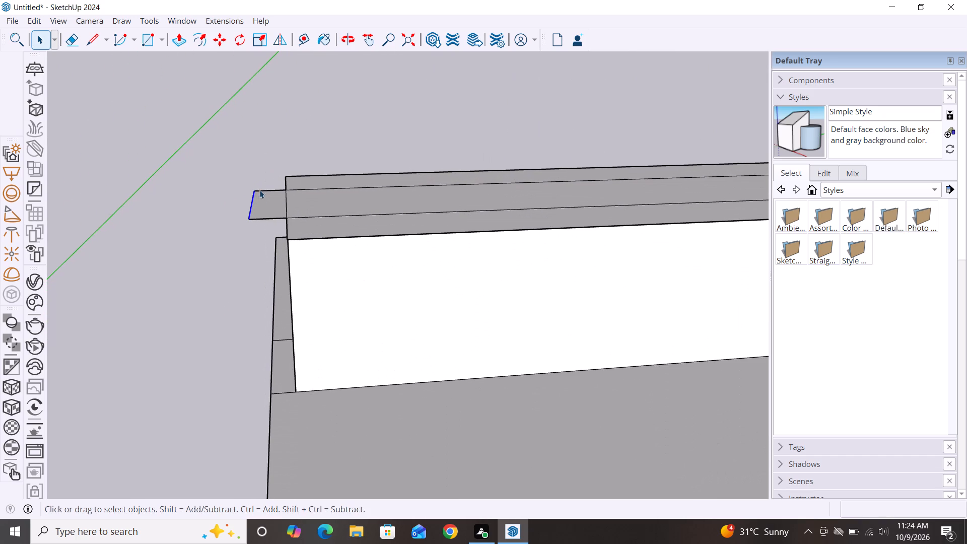
{"action": "key", "text": "l"}
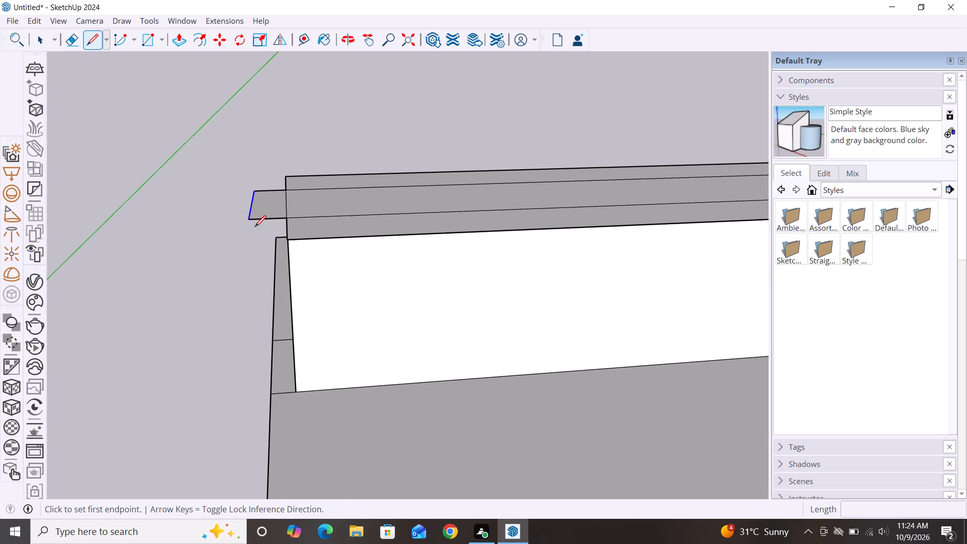
{"action": "left_click", "coordinate": [249, 221]}
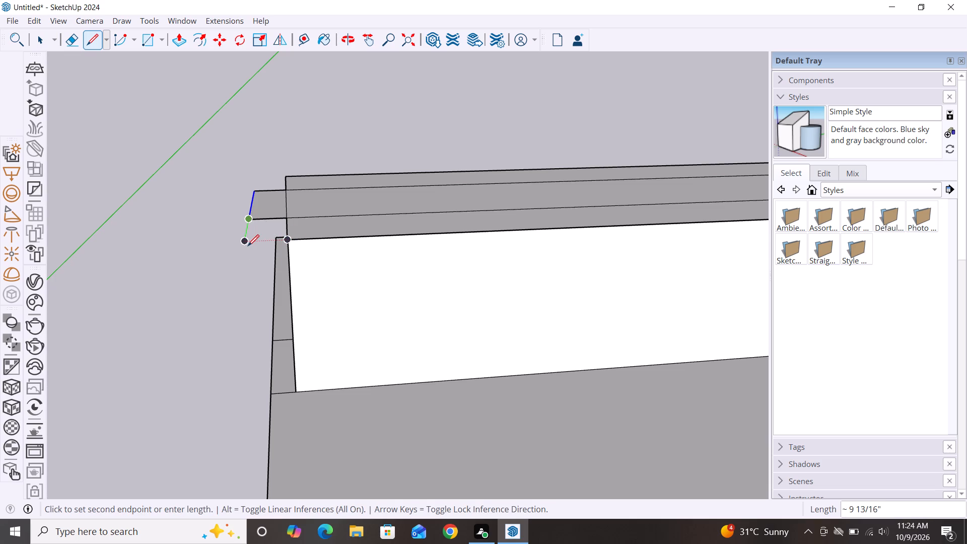
{"action": "left_click", "coordinate": [247, 244]}
{"action": "left_click", "coordinate": [289, 242]}
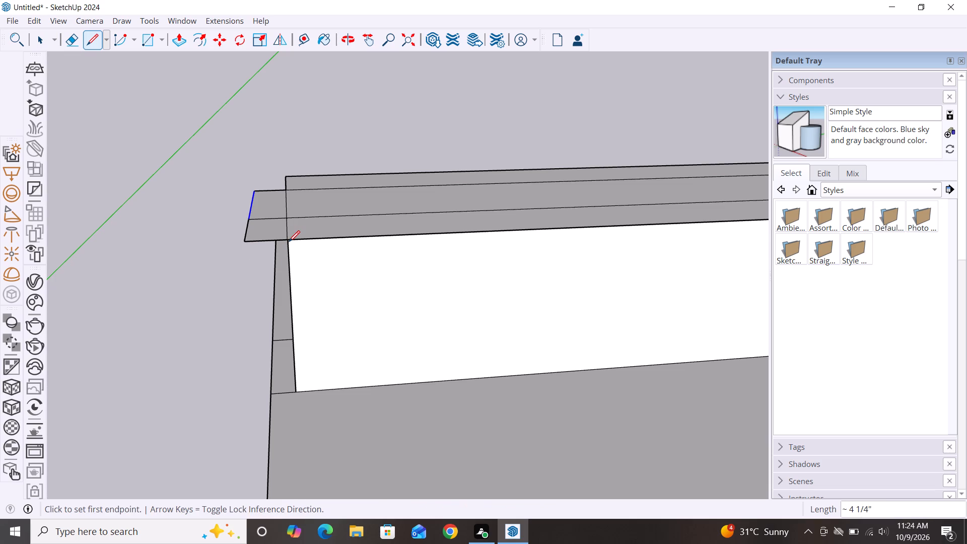
{"action": "key", "text": "space"}
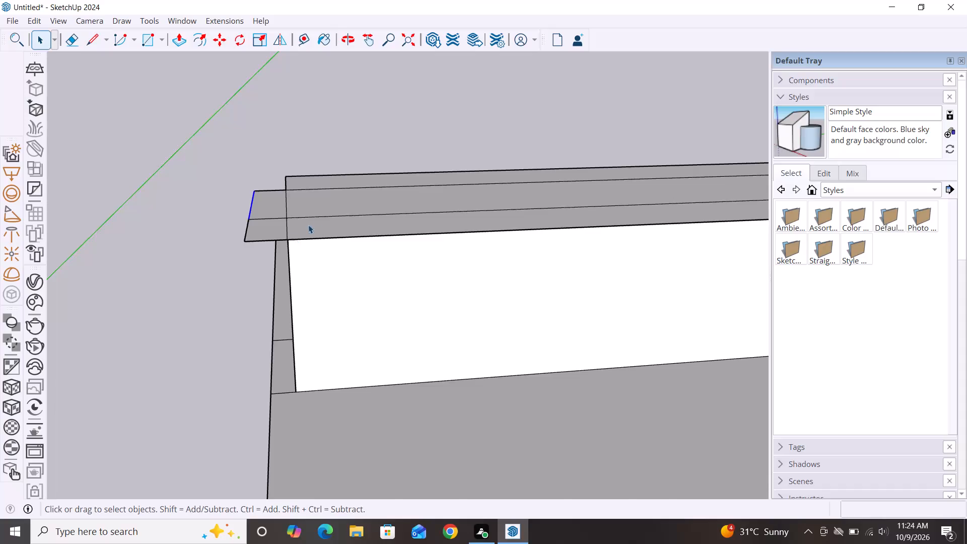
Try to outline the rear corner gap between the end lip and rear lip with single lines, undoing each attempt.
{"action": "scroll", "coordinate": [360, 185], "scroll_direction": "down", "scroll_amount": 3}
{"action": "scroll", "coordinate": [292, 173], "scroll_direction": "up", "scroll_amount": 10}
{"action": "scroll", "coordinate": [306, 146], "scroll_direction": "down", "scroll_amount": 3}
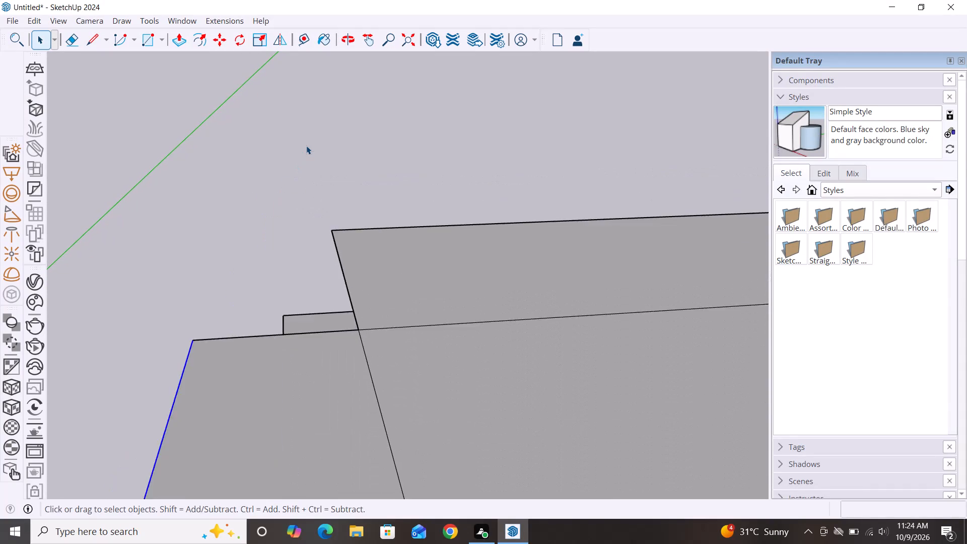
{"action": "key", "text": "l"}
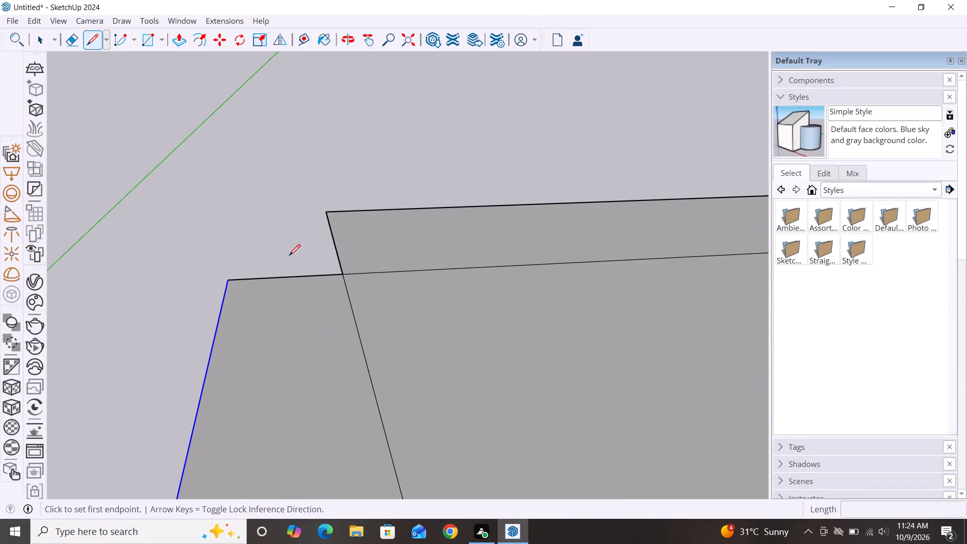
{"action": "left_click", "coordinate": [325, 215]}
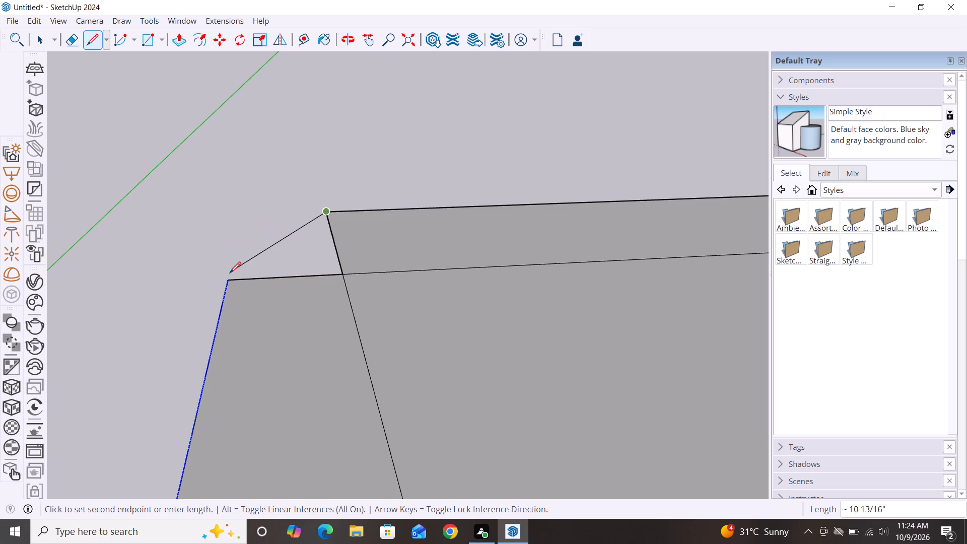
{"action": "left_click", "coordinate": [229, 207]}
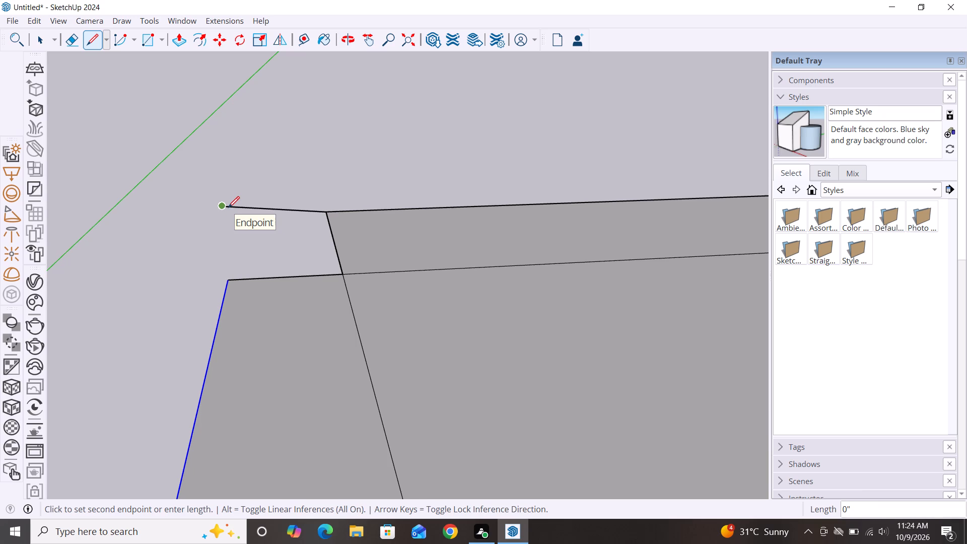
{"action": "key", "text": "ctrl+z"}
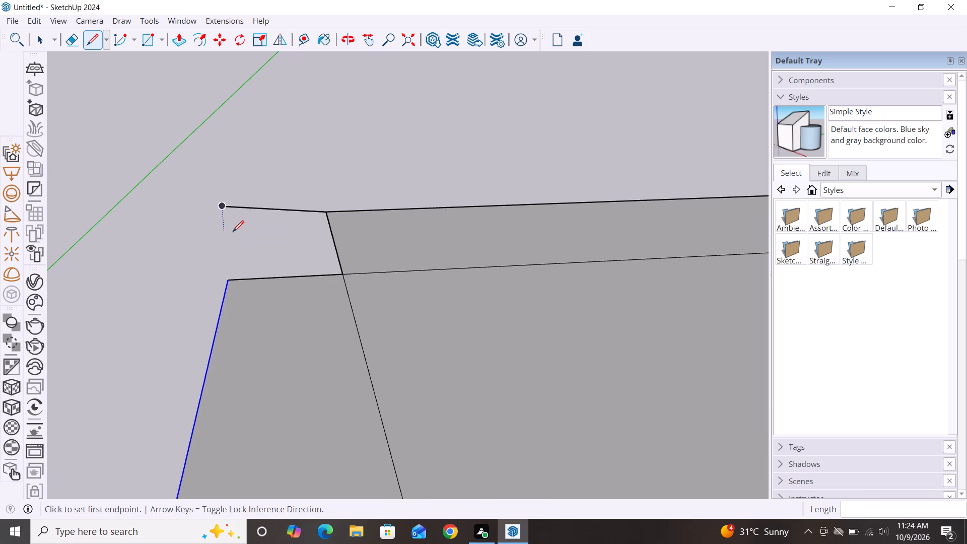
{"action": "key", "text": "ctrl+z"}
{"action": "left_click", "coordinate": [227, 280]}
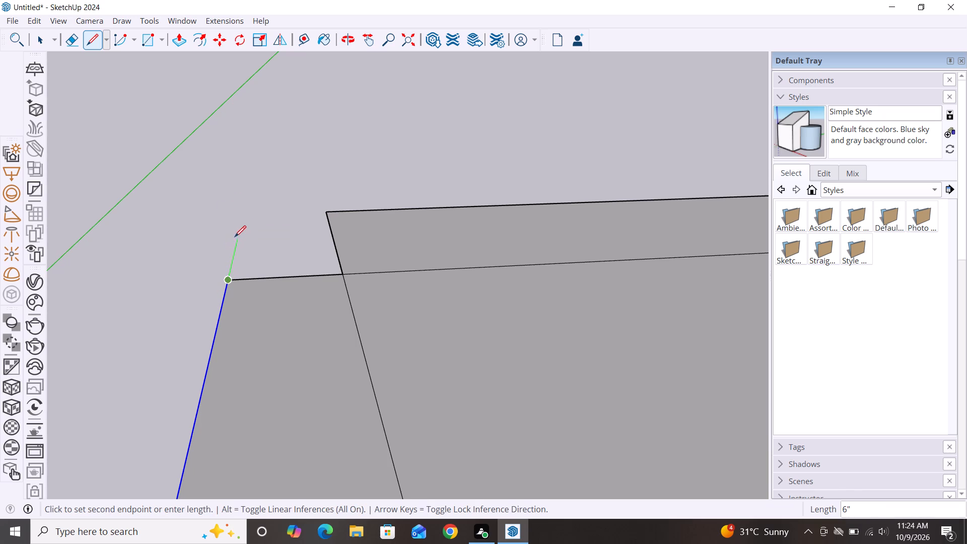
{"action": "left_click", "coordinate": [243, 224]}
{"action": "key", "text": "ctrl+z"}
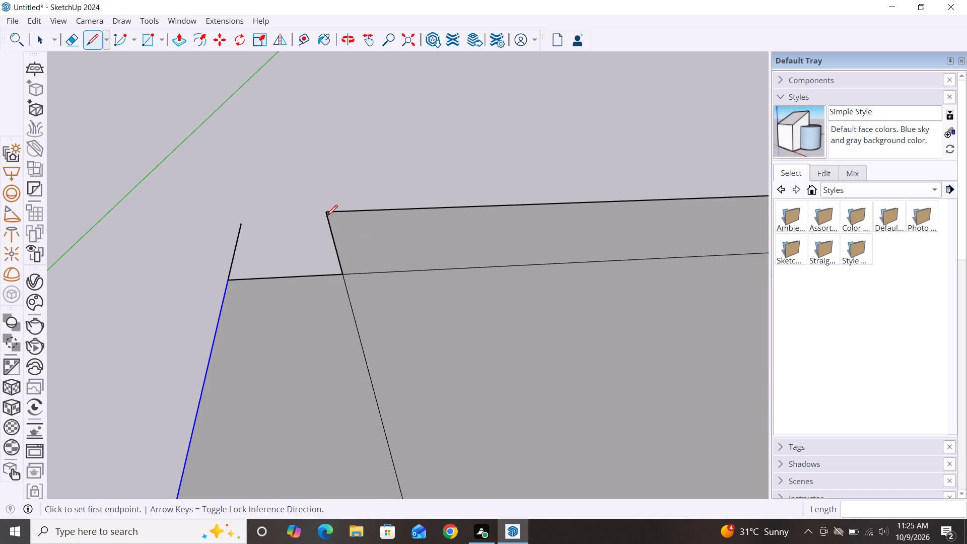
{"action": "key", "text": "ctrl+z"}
Close the rear corner gap between the end lip and rear lip with lines about 10 15/16" and 4 1/4" long.
{"action": "left_click", "coordinate": [232, 280]}
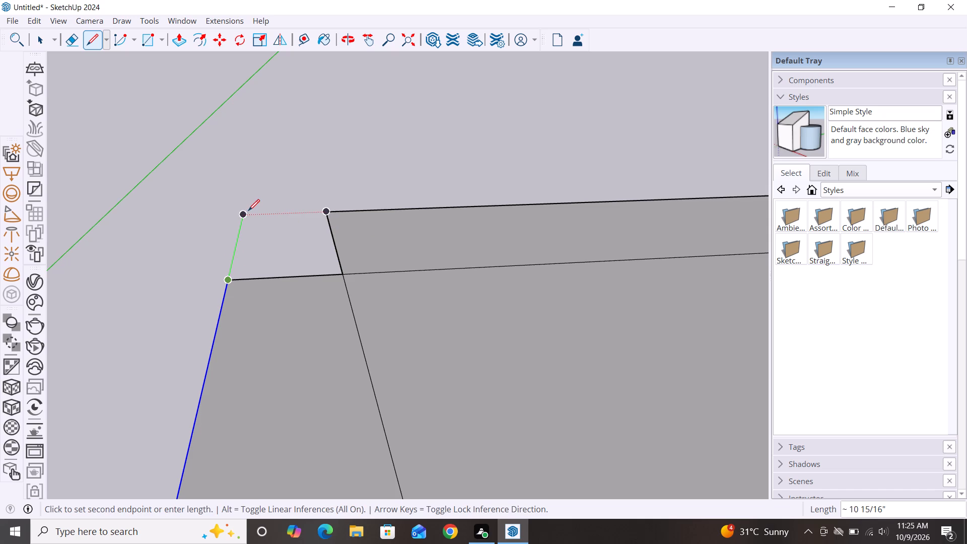
{"action": "left_click", "coordinate": [248, 211]}
{"action": "left_click", "coordinate": [333, 217]}
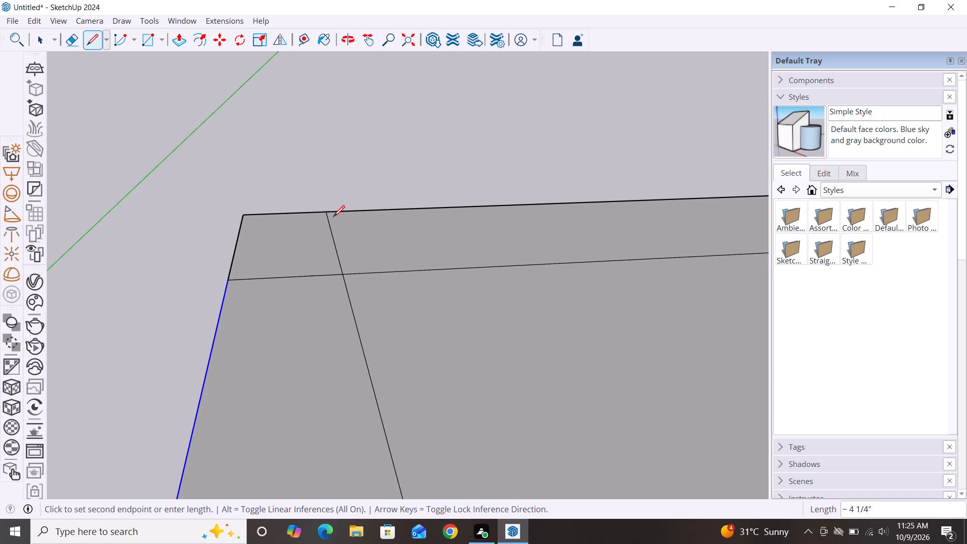
Push/Pull the underside of the parapet's front lip down about 5".
{"action": "key", "text": "space"}
{"action": "scroll", "coordinate": [294, 157], "scroll_direction": "down", "scroll_amount": 12}
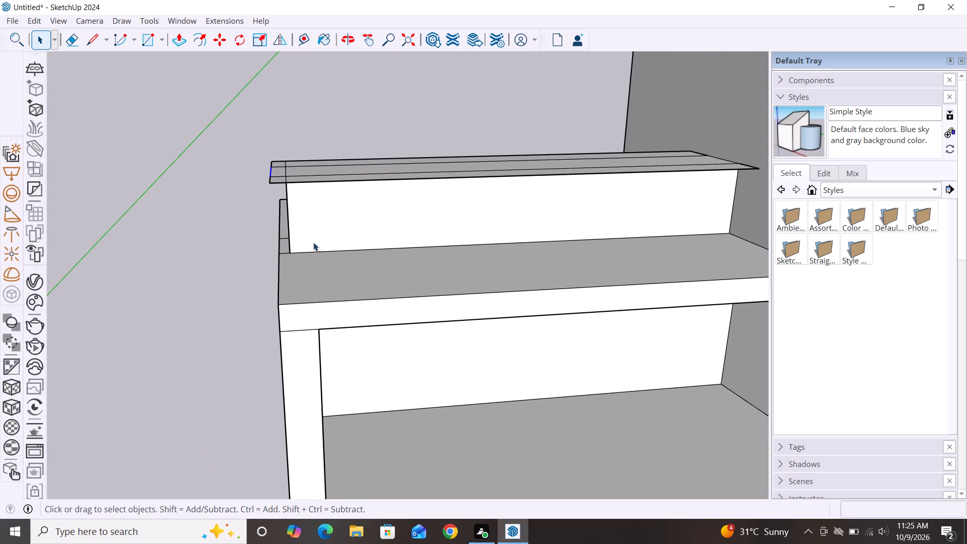
{"action": "middle_click_drag", "start_coordinate": [518, 234], "coordinate": [447, 193]}
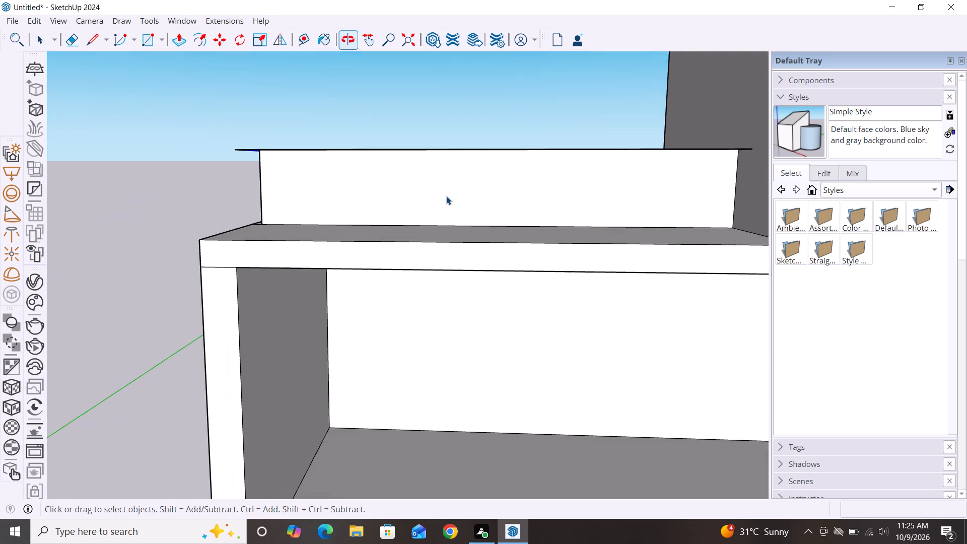
{"action": "key", "text": "p"}
{"action": "scroll", "coordinate": [434, 168], "scroll_direction": "down", "scroll_amount": 3}
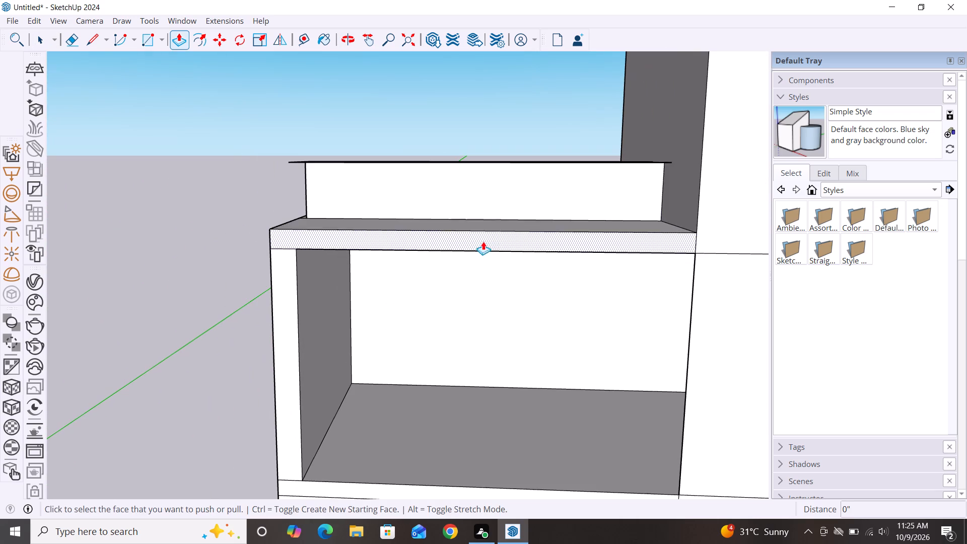
{"action": "middle_click_drag", "start_coordinate": [488, 199], "coordinate": [499, 147]}
{"action": "left_click", "coordinate": [503, 152]}
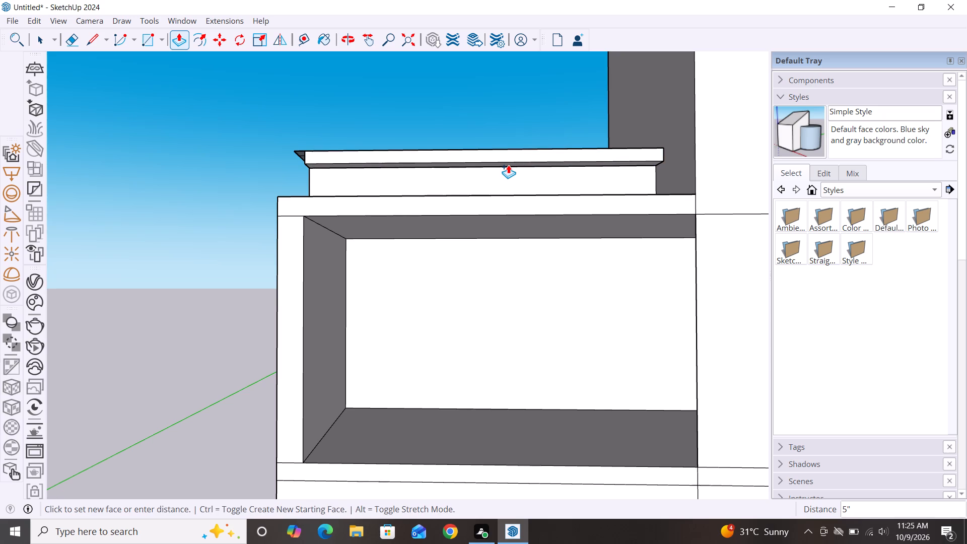
{"action": "left_click", "coordinate": [508, 165]}
{"action": "key", "text": "space"}
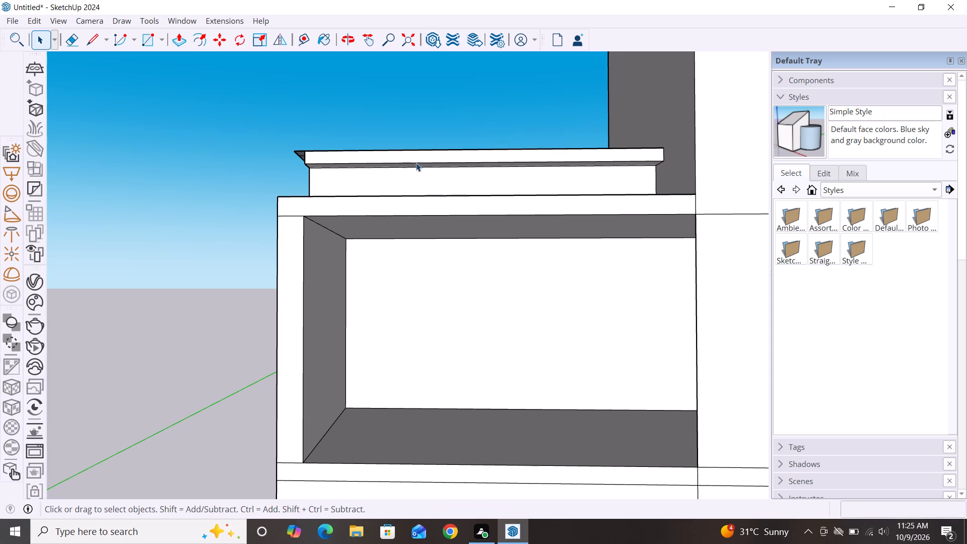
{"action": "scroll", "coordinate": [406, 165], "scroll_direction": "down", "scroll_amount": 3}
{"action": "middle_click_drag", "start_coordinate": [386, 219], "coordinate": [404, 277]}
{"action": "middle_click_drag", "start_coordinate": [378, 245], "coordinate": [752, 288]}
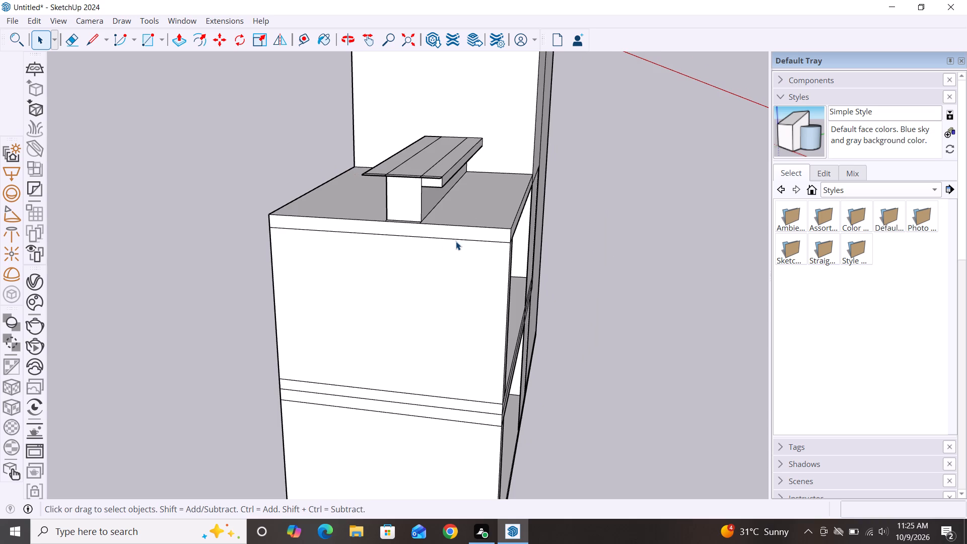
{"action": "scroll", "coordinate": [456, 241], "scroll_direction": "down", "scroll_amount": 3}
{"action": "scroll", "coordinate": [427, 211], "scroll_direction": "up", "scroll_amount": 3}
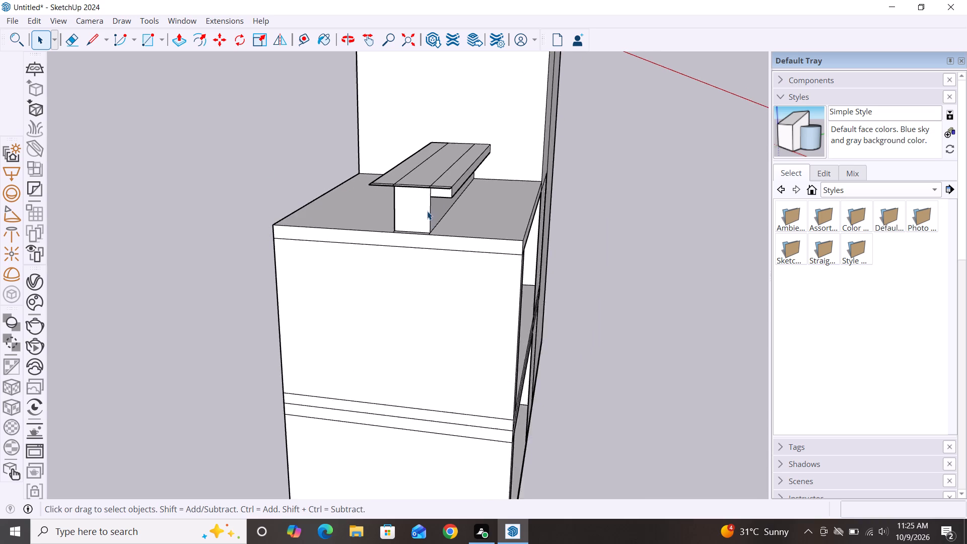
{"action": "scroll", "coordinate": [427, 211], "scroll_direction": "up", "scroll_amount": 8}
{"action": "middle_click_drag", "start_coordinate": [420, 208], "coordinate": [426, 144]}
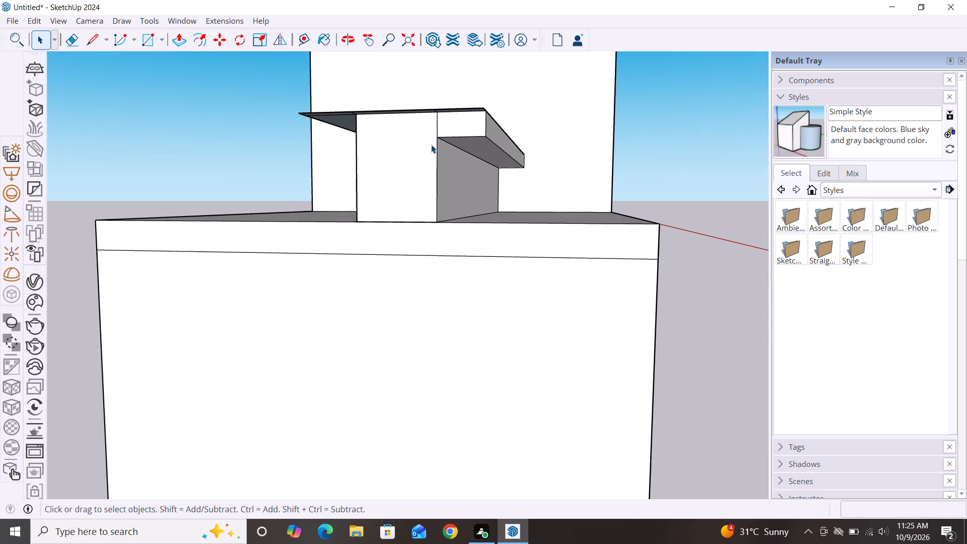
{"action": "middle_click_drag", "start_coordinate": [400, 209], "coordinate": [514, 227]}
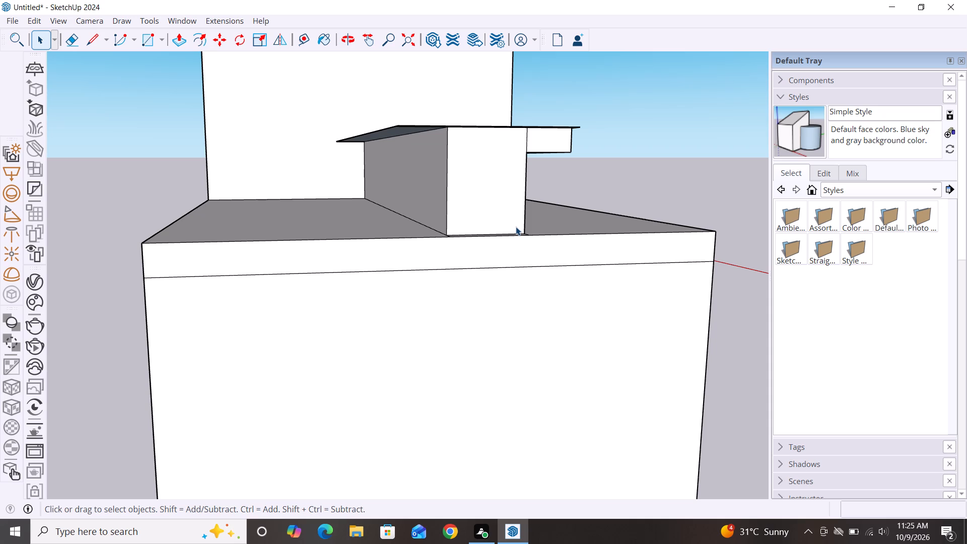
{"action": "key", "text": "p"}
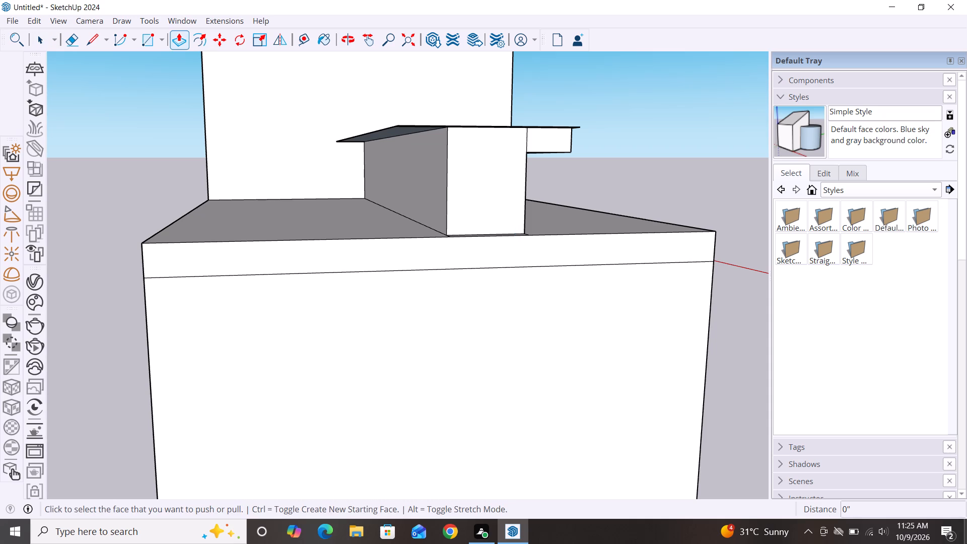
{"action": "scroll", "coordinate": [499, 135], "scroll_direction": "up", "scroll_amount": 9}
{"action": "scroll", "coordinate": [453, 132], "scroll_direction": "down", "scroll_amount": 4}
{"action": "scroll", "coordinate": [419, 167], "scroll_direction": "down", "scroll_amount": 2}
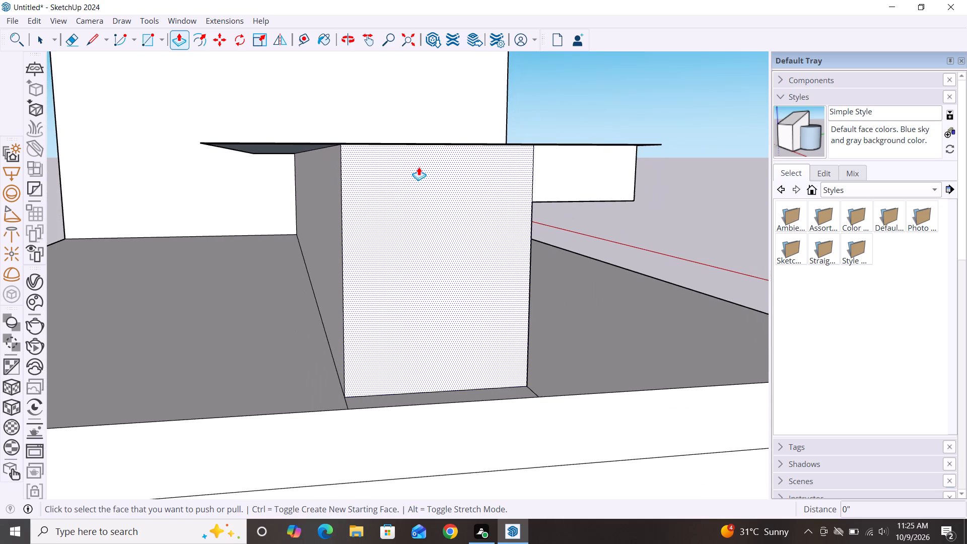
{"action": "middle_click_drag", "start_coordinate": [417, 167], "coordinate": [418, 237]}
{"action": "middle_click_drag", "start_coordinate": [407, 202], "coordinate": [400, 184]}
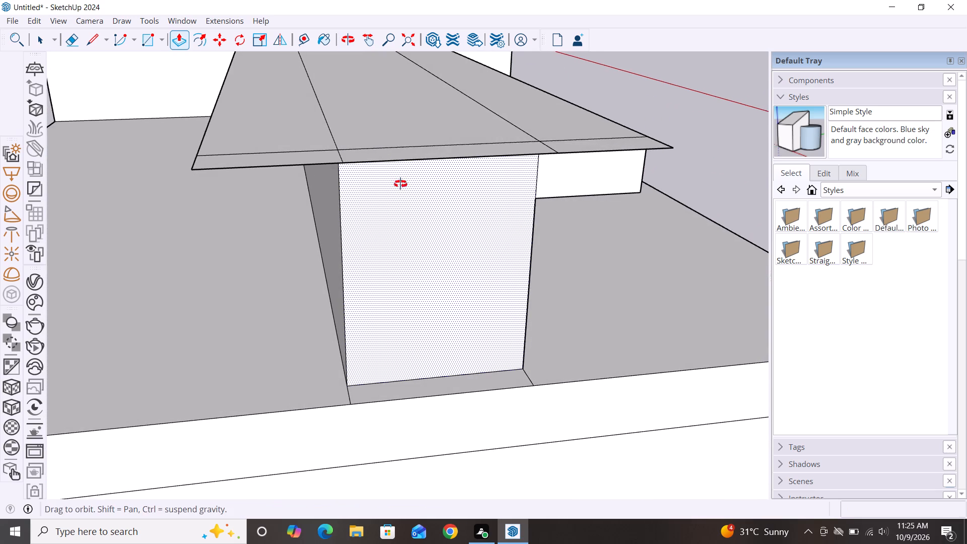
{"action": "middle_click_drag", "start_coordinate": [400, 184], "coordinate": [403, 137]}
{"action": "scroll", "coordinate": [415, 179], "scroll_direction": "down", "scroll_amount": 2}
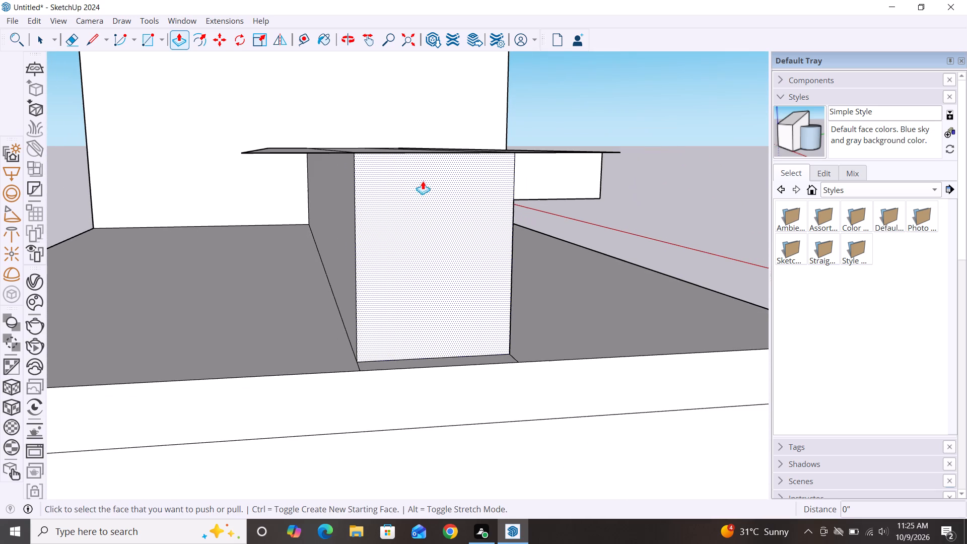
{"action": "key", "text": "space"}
Push/Pull the underside of the parapet's rear lip down about 4 9/16".
{"action": "scroll", "coordinate": [294, 163], "scroll_direction": "down", "scroll_amount": 2}
{"action": "middle_click_drag", "start_coordinate": [299, 210], "coordinate": [309, 213], "text": "alt"}
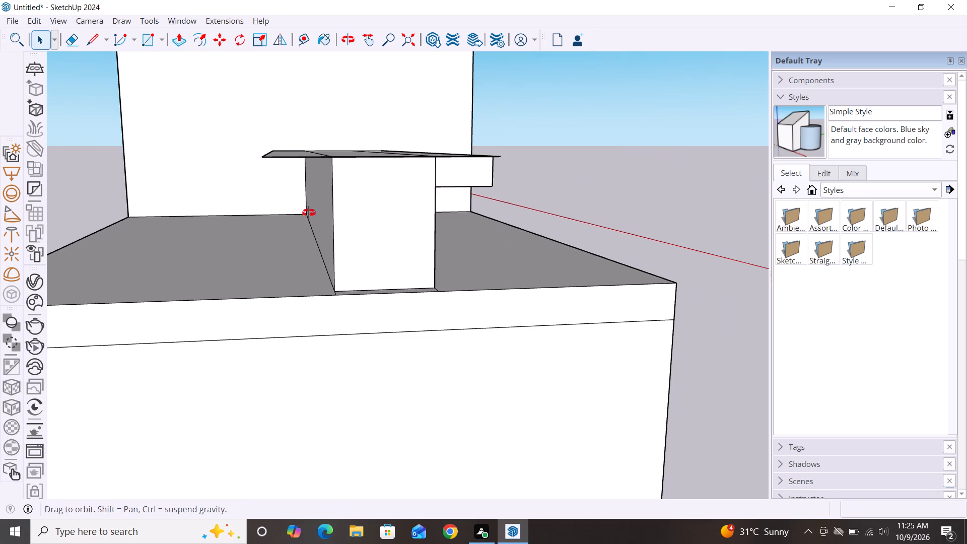
{"action": "middle_click_drag", "start_coordinate": [309, 213], "coordinate": [511, 200], "text": "alt"}
{"action": "scroll", "coordinate": [291, 150], "scroll_direction": "down", "scroll_amount": 4}
{"action": "middle_click_drag", "start_coordinate": [282, 265], "coordinate": [301, 270], "text": "alt"}
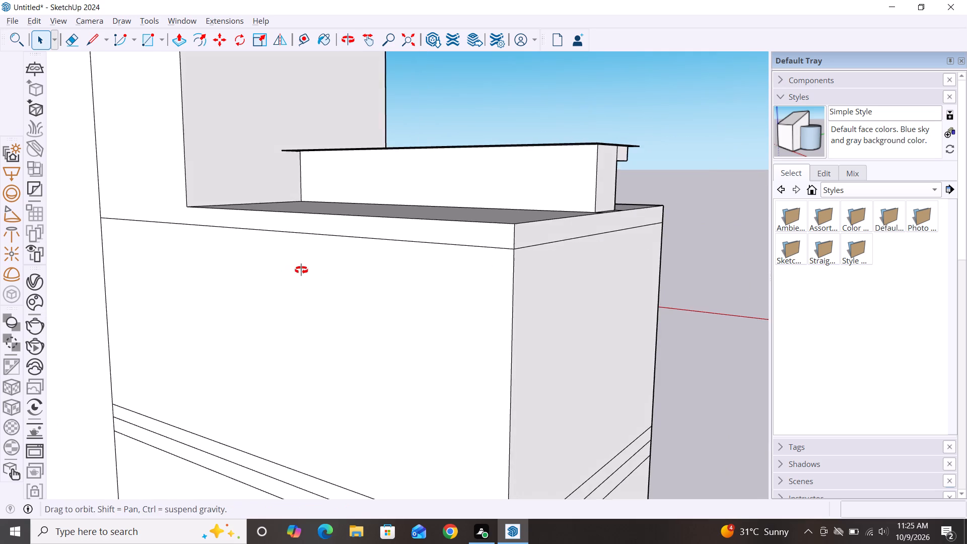
{"action": "middle_click_drag", "start_coordinate": [301, 270], "coordinate": [483, 291], "text": "alt"}
{"action": "scroll", "coordinate": [457, 182], "scroll_direction": "up", "scroll_amount": 8}
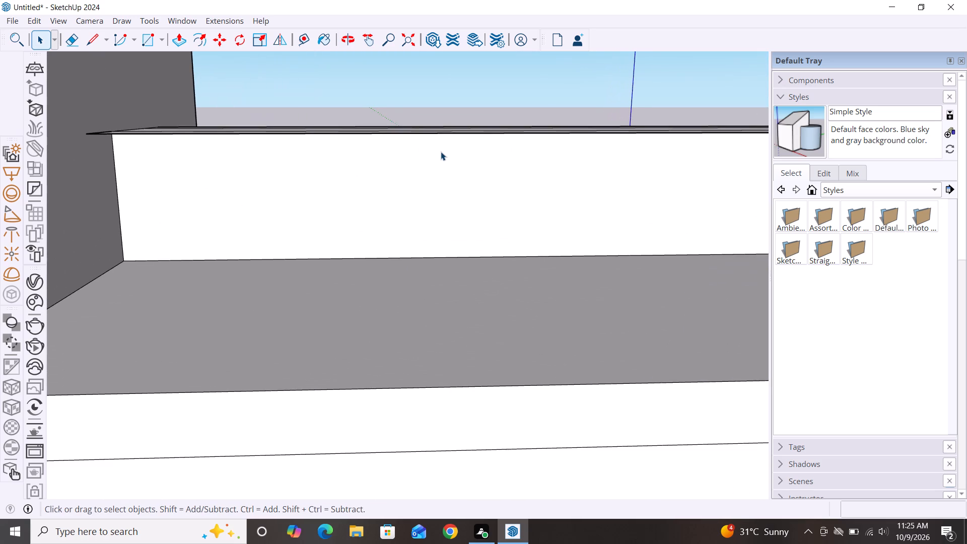
{"action": "scroll", "coordinate": [438, 158], "scroll_direction": "down", "scroll_amount": 2}
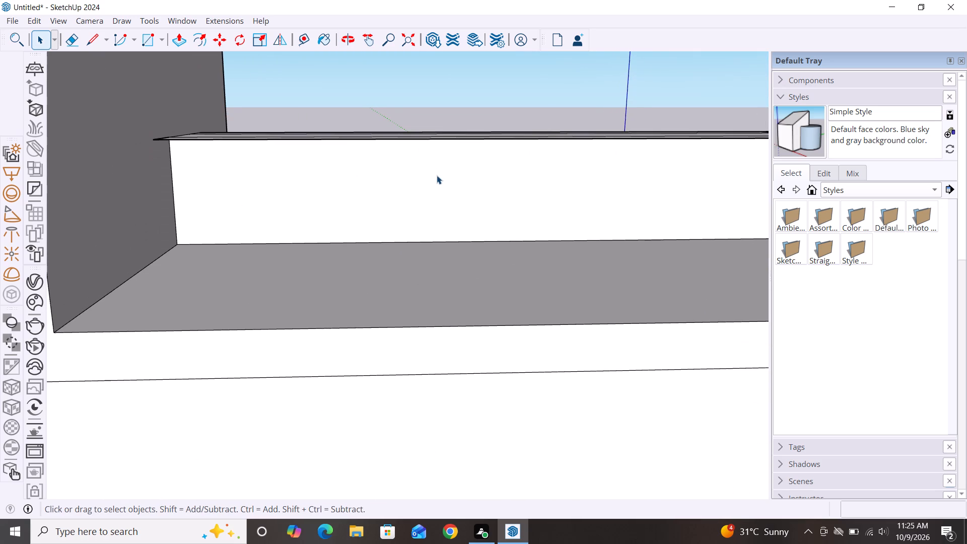
{"action": "scroll", "coordinate": [437, 175], "scroll_direction": "down", "scroll_amount": 4}
{"action": "scroll", "coordinate": [387, 159], "scroll_direction": "down", "scroll_amount": 1}
{"action": "middle_click_drag", "start_coordinate": [426, 230], "coordinate": [433, 151], "text": "alt"}
{"action": "scroll", "coordinate": [470, 127], "scroll_direction": "up", "scroll_amount": 4}
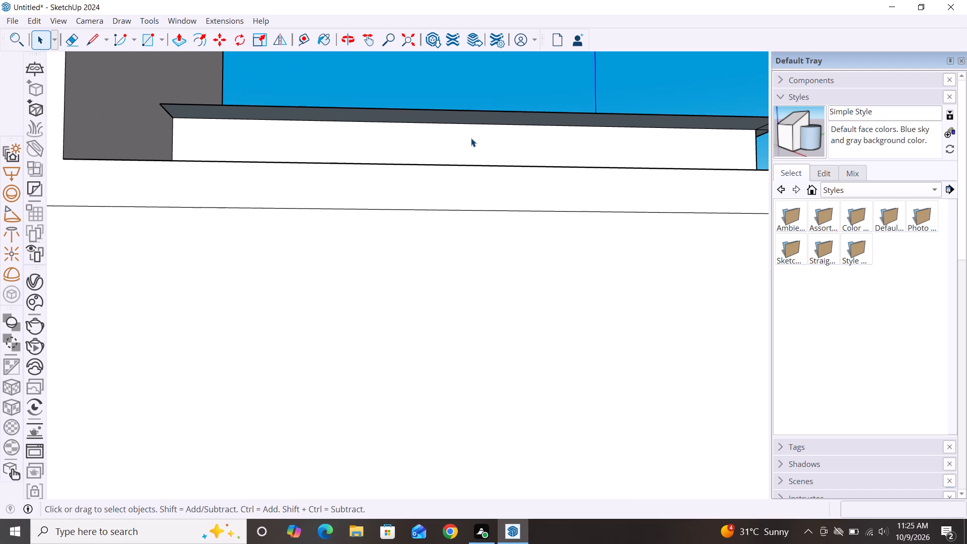
{"action": "key", "text": "p"}
{"action": "left_click", "coordinate": [514, 114]}
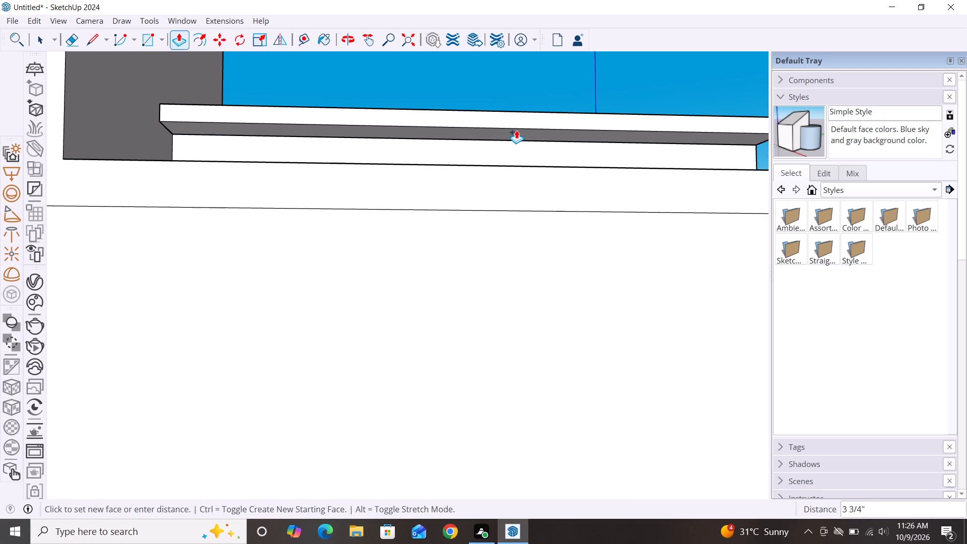
{"action": "left_click", "coordinate": [518, 134]}
{"action": "key", "text": "space"}
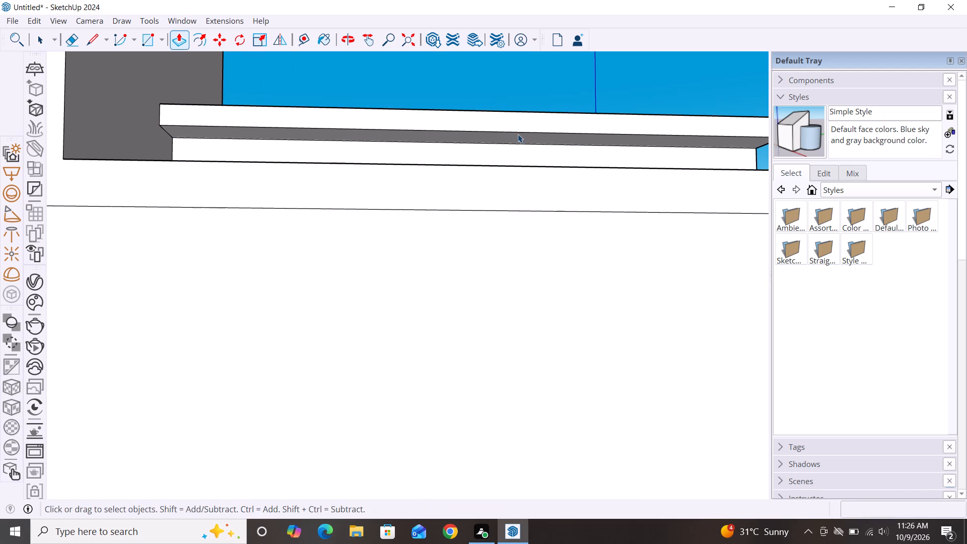
Push/Pull the underside of the parapet's end lip down 4 9/16" to the rear lip's bottom corner.
{"action": "scroll", "coordinate": [468, 109], "scroll_direction": "down", "scroll_amount": 9}
{"action": "middle_click_drag", "start_coordinate": [666, 240], "coordinate": [526, 241]}
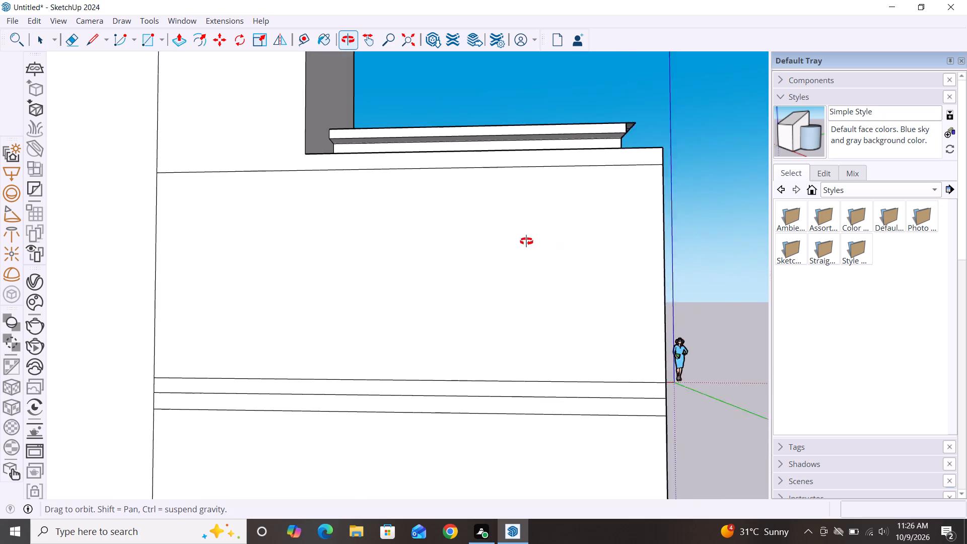
{"action": "middle_click_drag", "start_coordinate": [526, 241], "coordinate": [353, 252]}
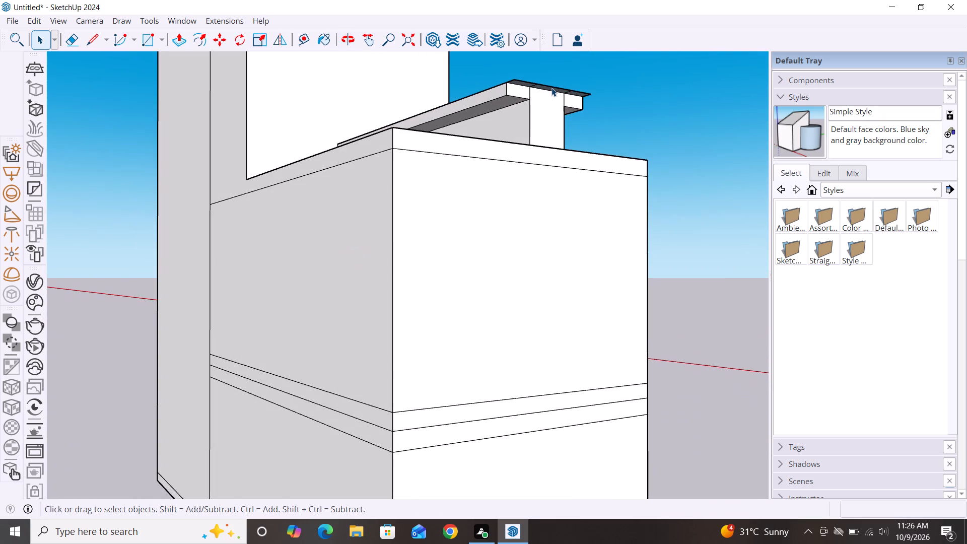
{"action": "scroll", "coordinate": [551, 88], "scroll_direction": "up", "scroll_amount": 14}
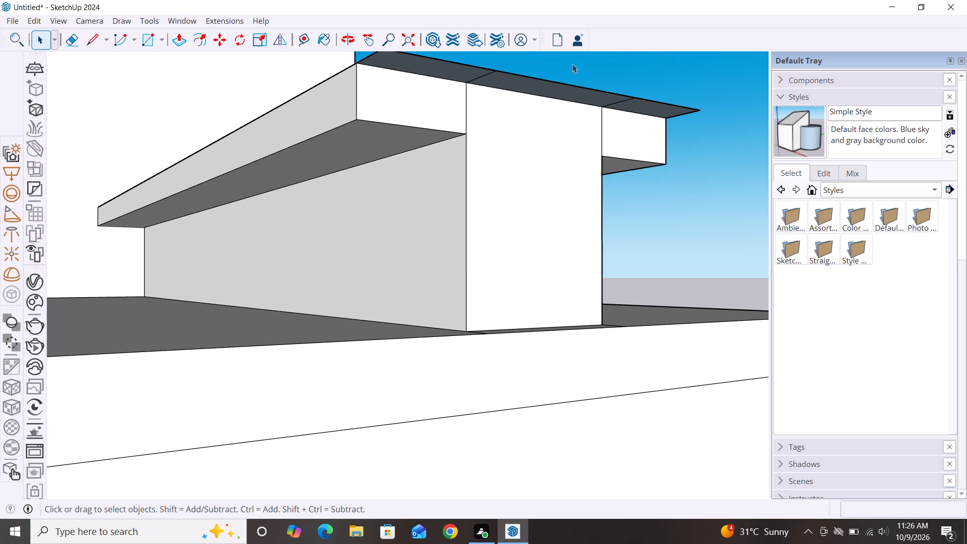
{"action": "key", "text": "p"}
{"action": "left_click", "coordinate": [540, 89]}
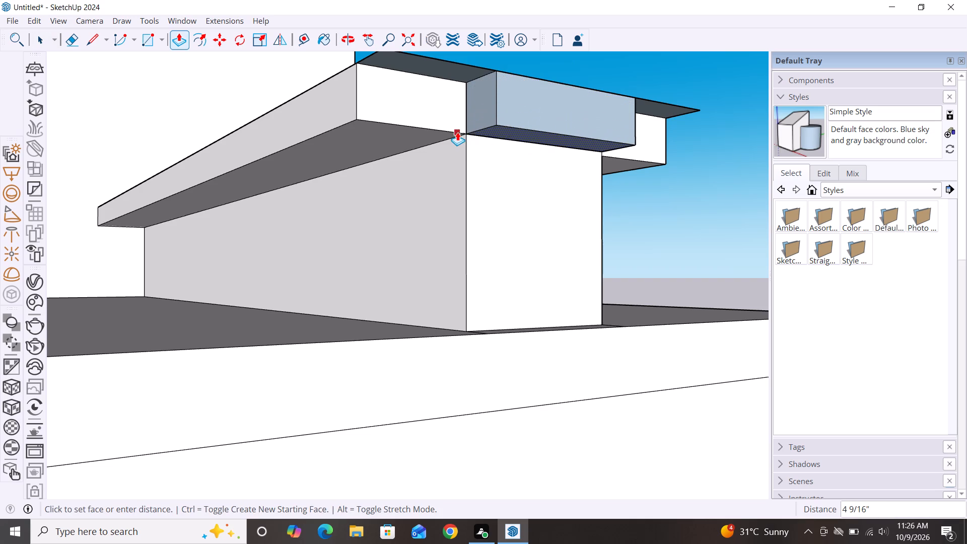
{"action": "left_click", "coordinate": [457, 132]}
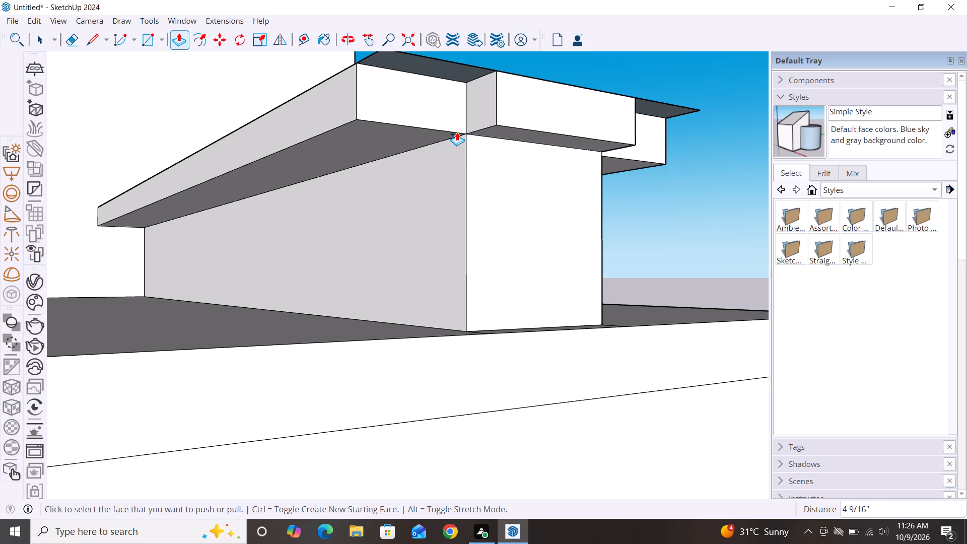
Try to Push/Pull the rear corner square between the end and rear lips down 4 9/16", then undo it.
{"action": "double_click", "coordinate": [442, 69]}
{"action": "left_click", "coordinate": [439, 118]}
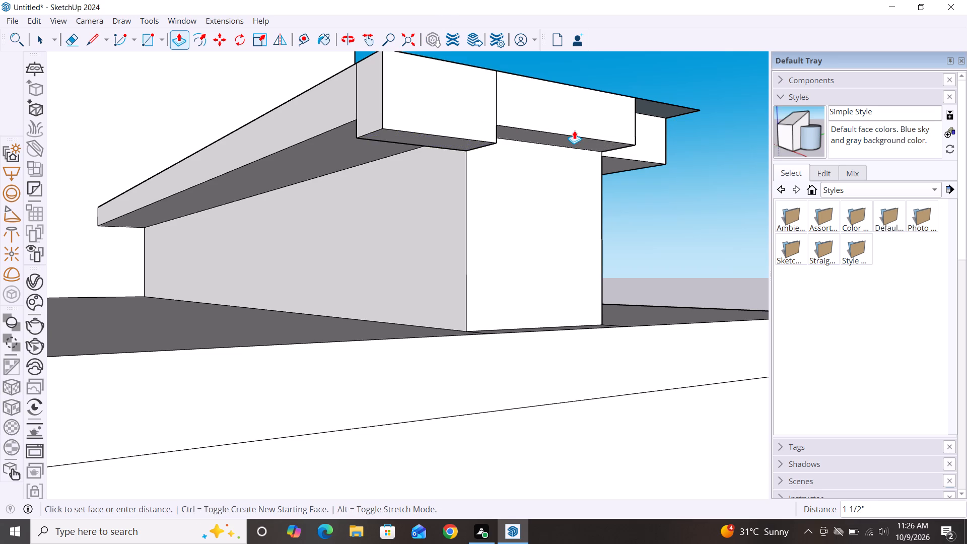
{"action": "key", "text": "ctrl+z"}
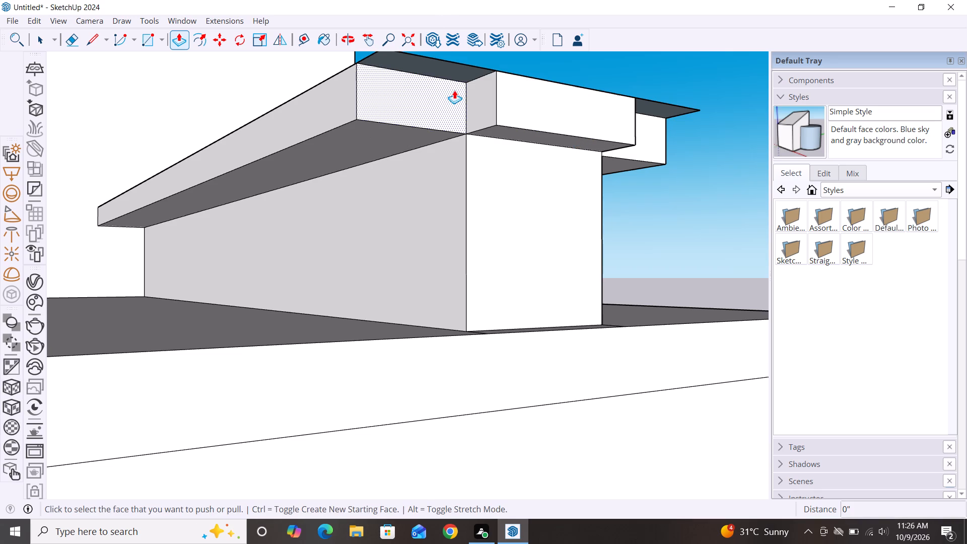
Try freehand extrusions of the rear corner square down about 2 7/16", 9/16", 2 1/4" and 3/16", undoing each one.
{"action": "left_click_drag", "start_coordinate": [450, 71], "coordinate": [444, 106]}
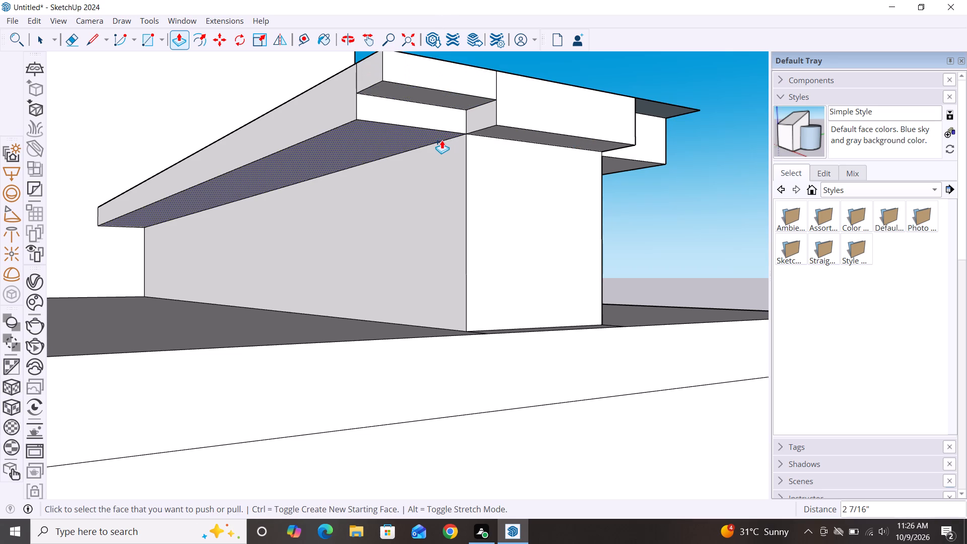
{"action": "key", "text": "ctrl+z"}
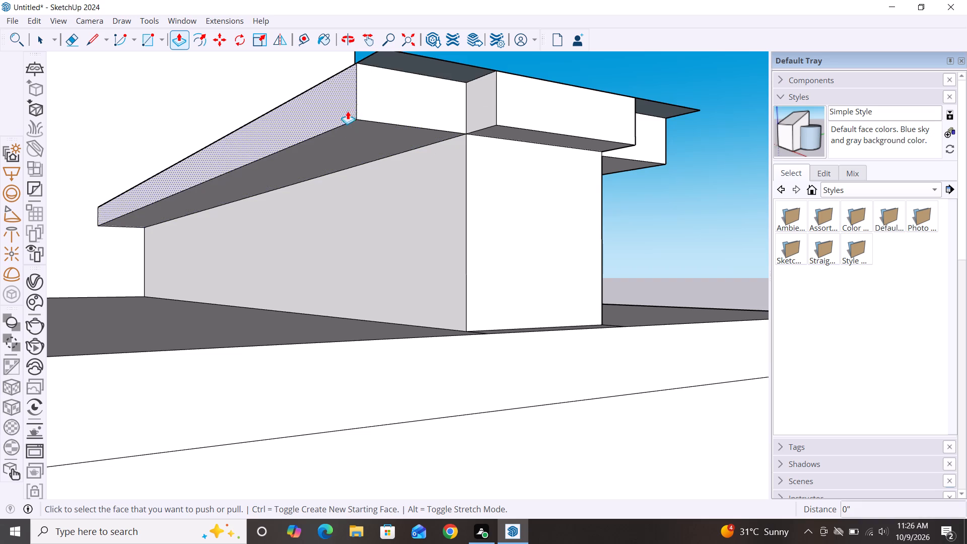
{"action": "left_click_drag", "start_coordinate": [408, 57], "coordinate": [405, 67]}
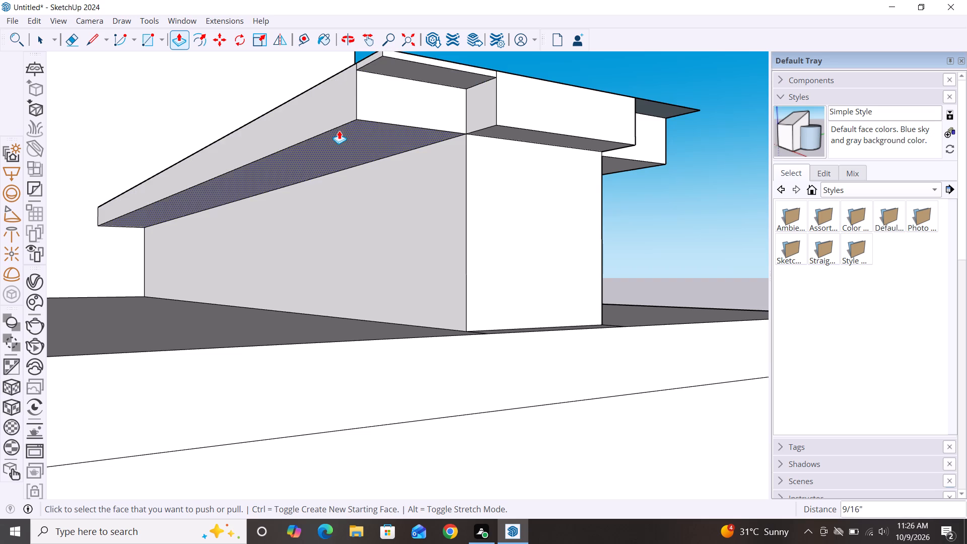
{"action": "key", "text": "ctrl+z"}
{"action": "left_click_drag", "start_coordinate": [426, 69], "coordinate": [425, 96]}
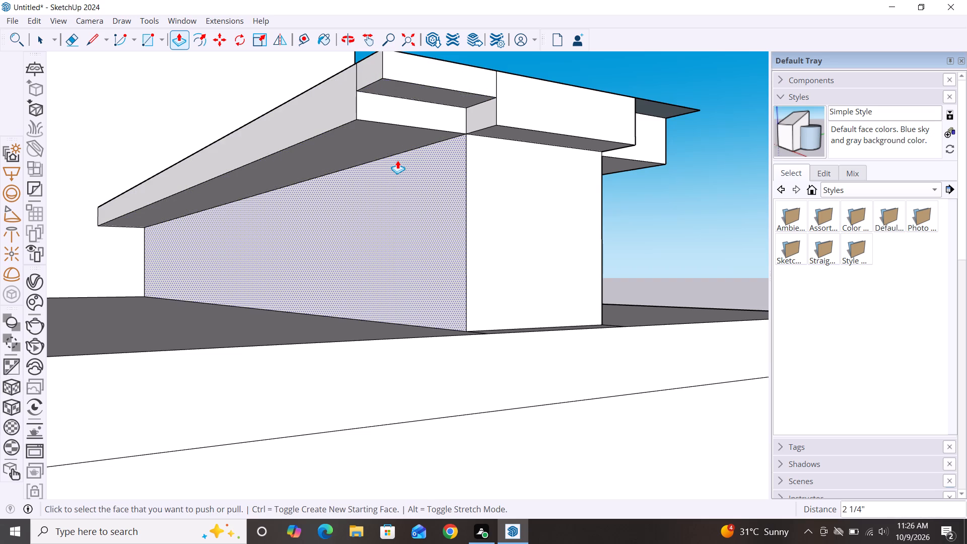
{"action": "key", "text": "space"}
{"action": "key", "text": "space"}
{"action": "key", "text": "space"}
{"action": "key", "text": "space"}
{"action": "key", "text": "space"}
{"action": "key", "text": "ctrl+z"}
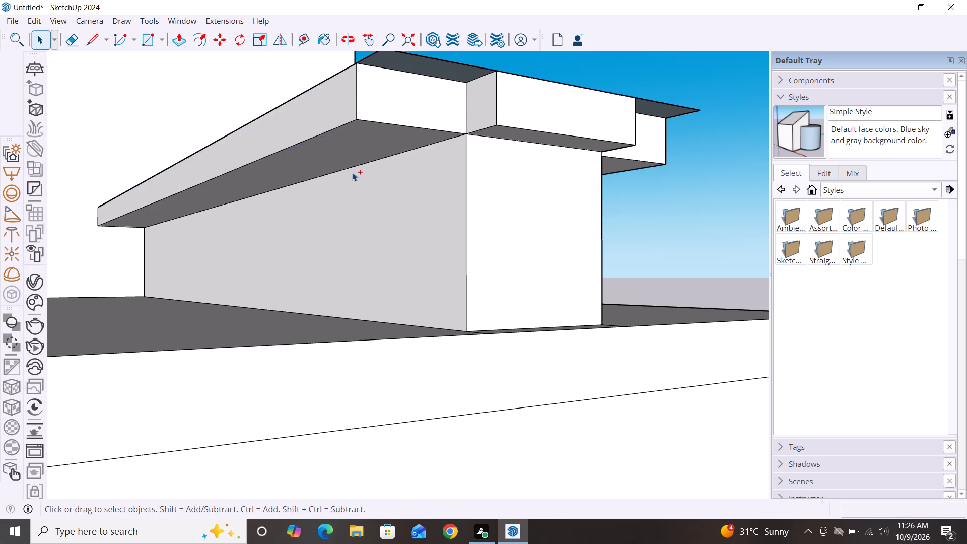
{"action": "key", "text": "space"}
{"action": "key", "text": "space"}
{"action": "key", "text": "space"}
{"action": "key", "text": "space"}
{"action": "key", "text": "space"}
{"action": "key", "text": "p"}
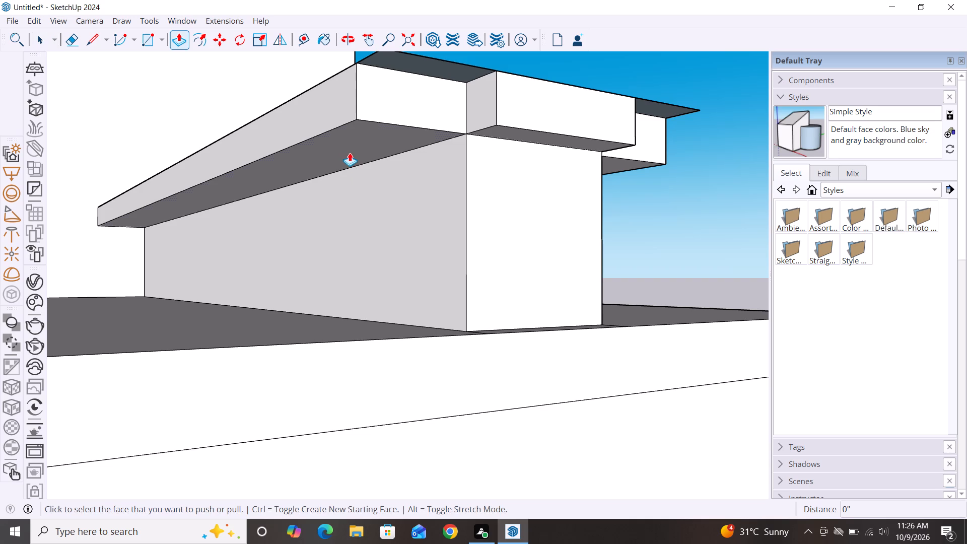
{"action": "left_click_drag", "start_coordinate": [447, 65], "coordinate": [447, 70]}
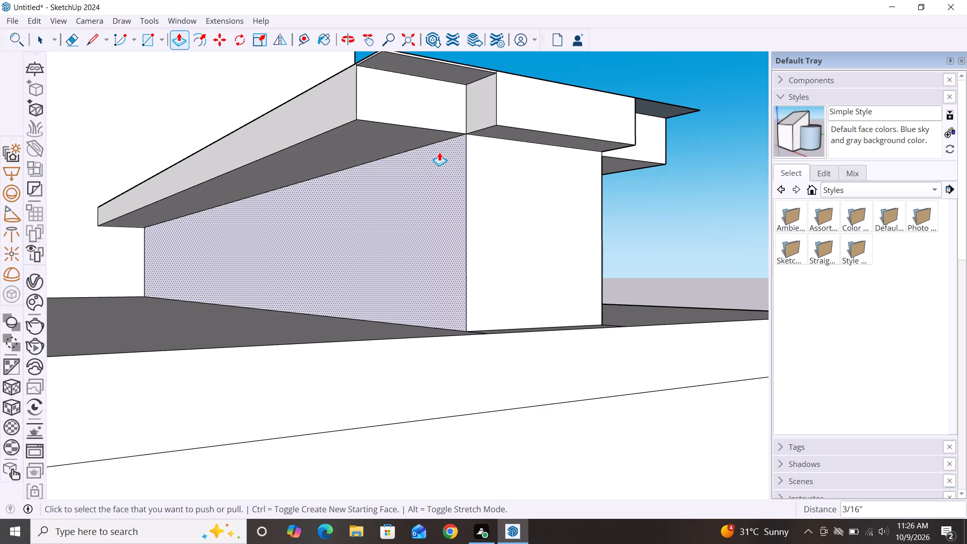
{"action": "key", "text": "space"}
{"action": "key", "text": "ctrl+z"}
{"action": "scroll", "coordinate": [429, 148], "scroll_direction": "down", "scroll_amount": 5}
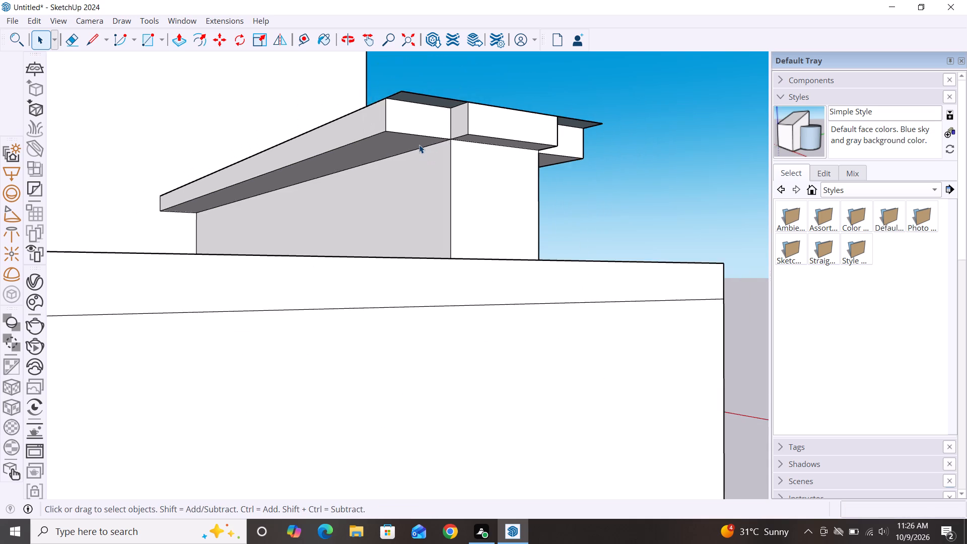
Push/Pull the rear corner square between the end and rear lips down 4 9/16" to the end lip's bottom edge.
{"action": "middle_click_drag", "start_coordinate": [419, 145], "coordinate": [378, 175]}
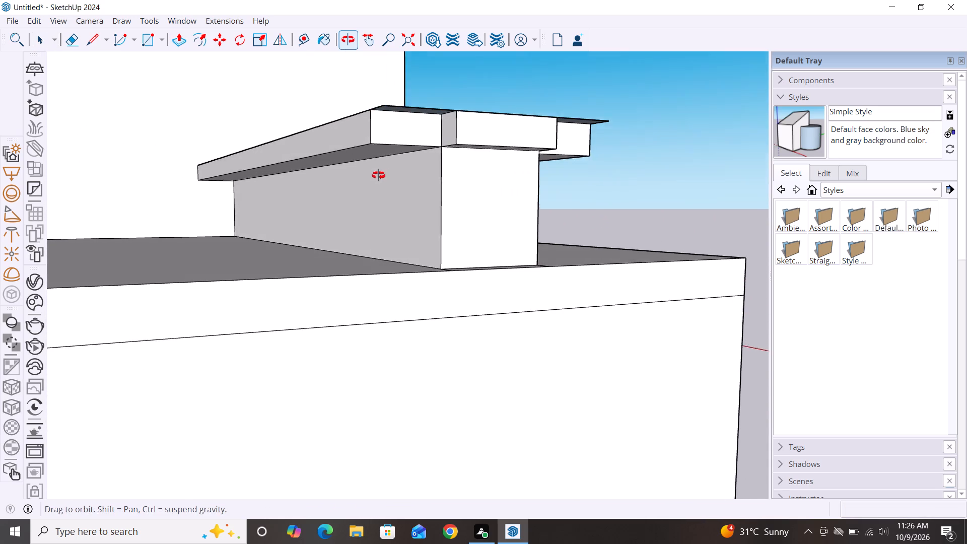
{"action": "middle_click_drag", "start_coordinate": [378, 175], "coordinate": [377, 175]}
{"action": "scroll", "coordinate": [394, 125], "scroll_direction": "up", "scroll_amount": 6}
{"action": "key", "text": "o"}
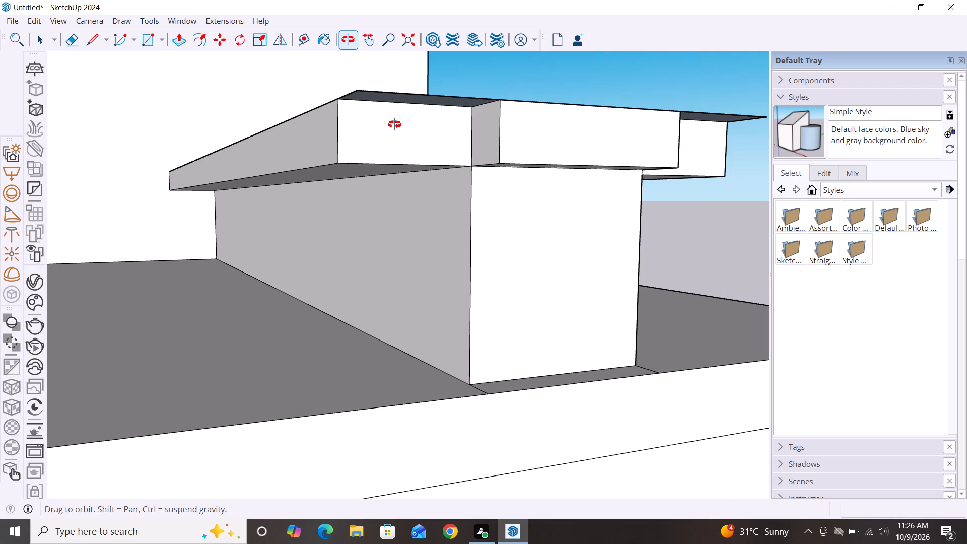
{"action": "key", "text": "p"}
{"action": "left_click", "coordinate": [434, 101]}
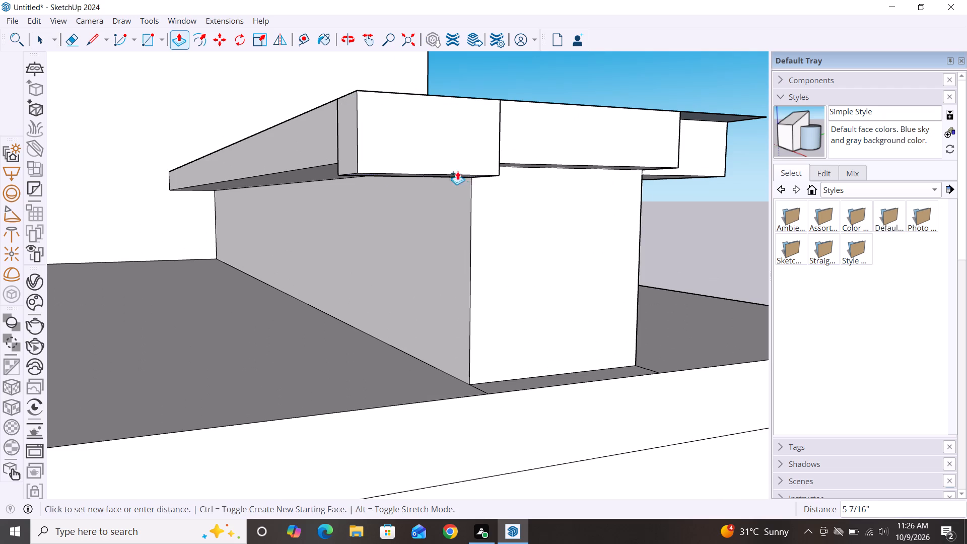
{"action": "double_click", "coordinate": [530, 163]}
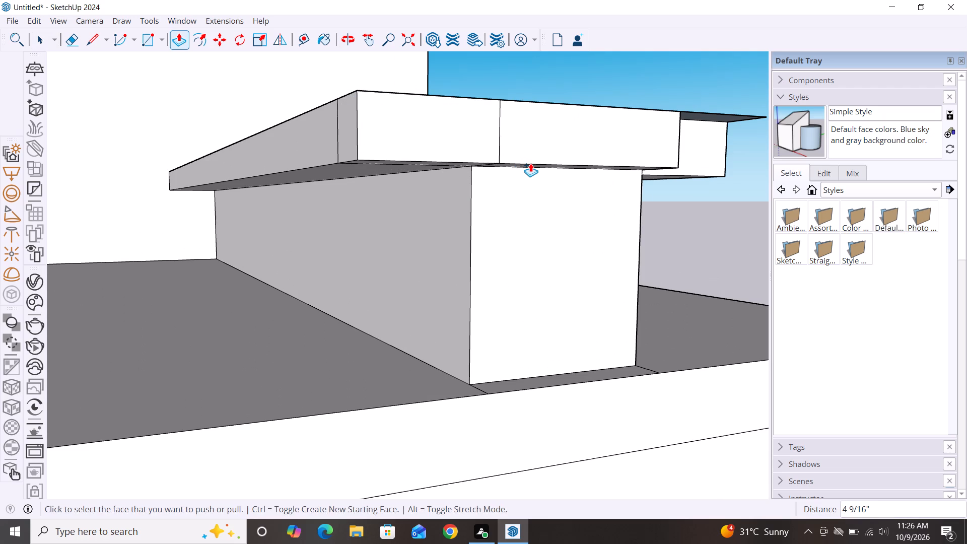
{"action": "key", "text": "space"}
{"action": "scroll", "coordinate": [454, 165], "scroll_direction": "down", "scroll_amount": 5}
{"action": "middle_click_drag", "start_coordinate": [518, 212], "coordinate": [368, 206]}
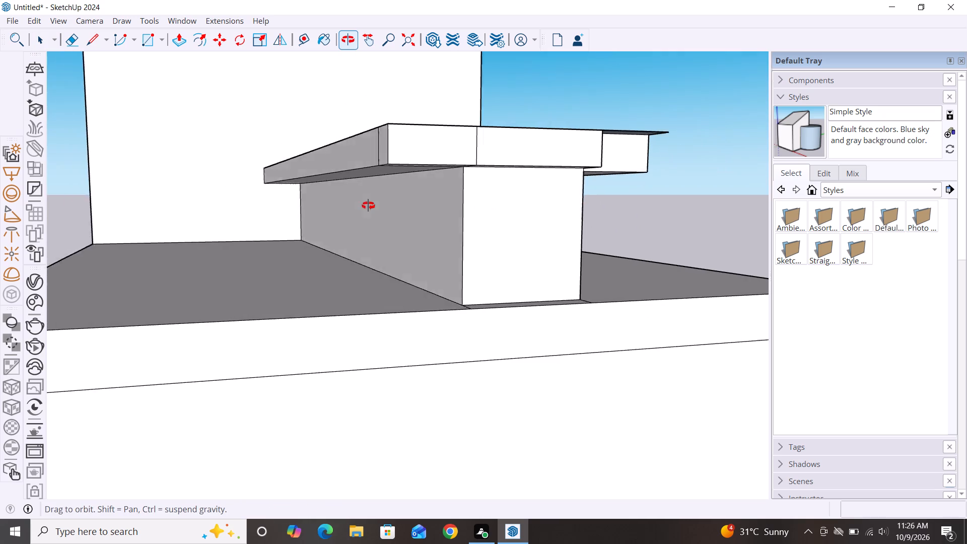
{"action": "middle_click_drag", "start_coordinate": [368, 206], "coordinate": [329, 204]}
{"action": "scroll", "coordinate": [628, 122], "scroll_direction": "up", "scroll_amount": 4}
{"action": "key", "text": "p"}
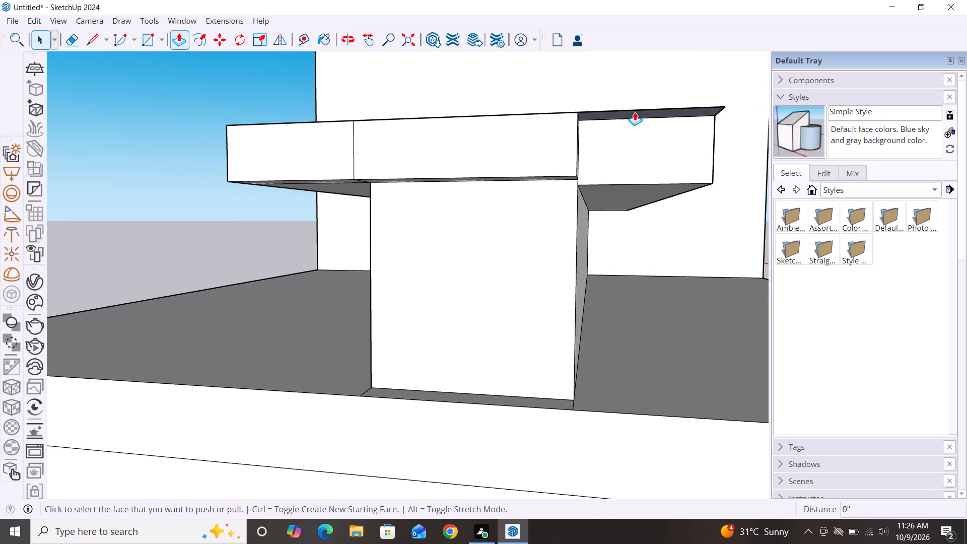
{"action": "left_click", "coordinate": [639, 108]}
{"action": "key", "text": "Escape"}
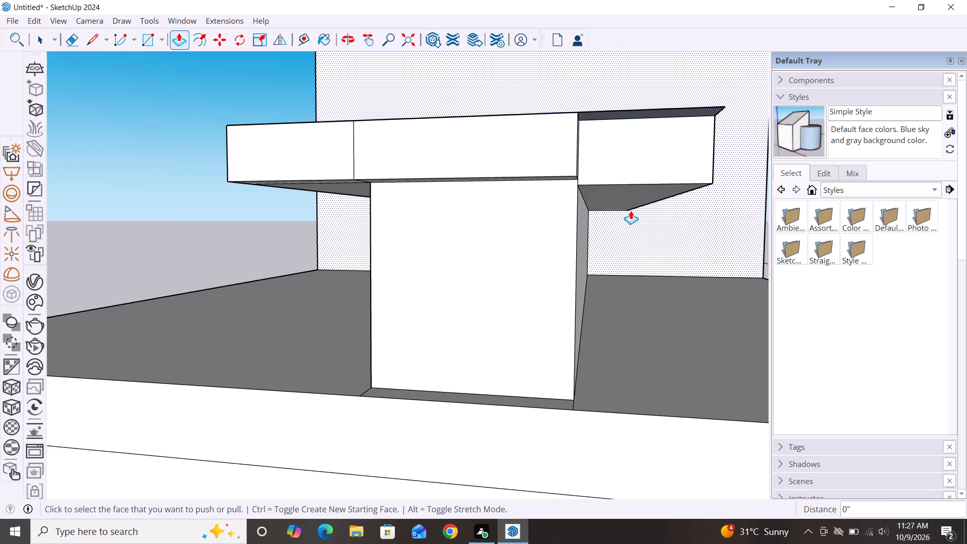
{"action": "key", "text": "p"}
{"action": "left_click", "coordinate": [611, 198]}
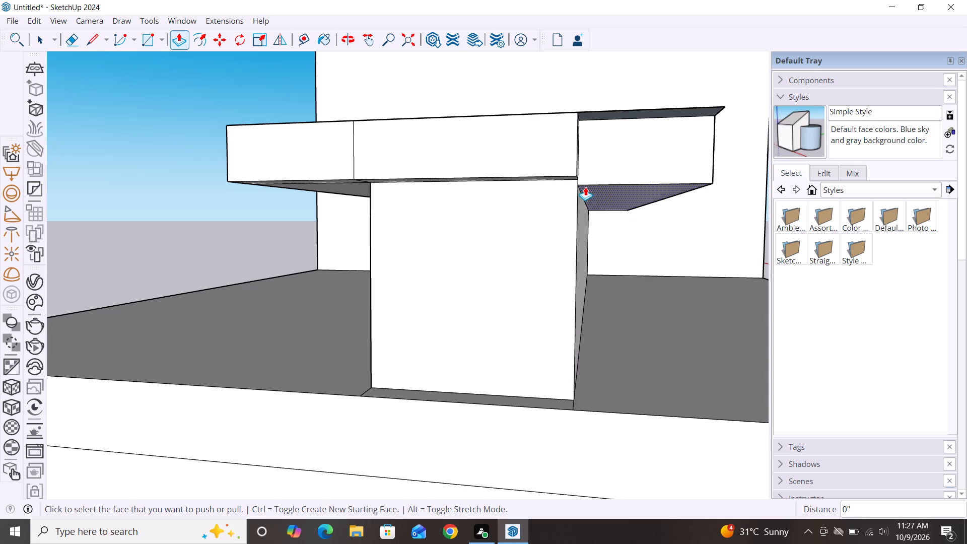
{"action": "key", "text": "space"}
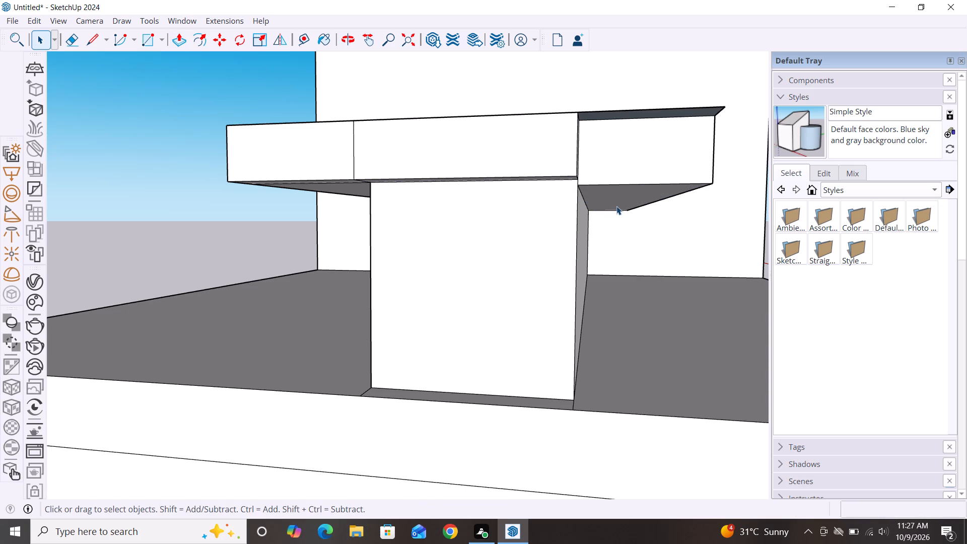
Push/Pull the underside of the parapet's front lip up 7/16" to the end lip's bottom corner.
{"action": "scroll", "coordinate": [616, 206], "scroll_direction": "up", "scroll_amount": 4}
{"action": "scroll", "coordinate": [616, 206], "scroll_direction": "down", "scroll_amount": 2}
{"action": "key", "text": "p"}
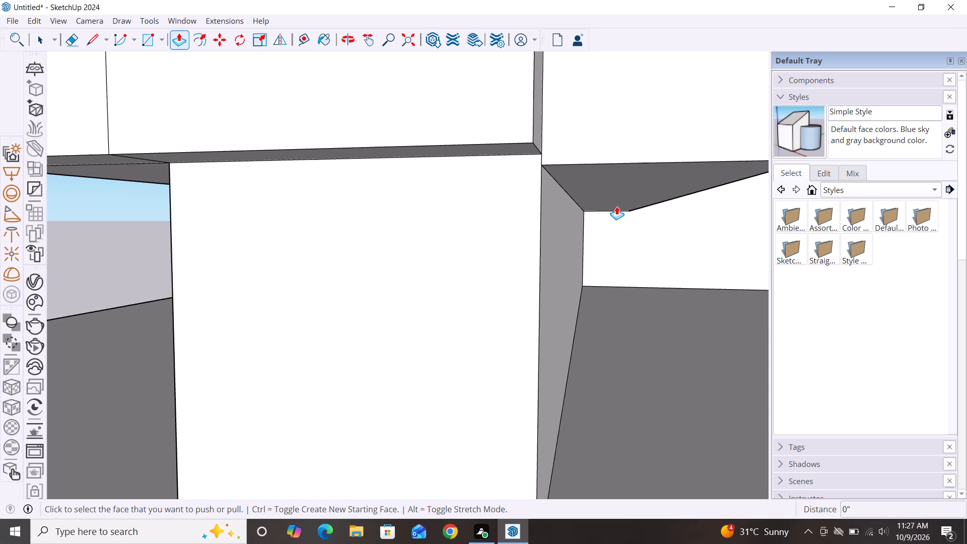
{"action": "left_click", "coordinate": [594, 192]}
{"action": "left_click", "coordinate": [579, 184]}
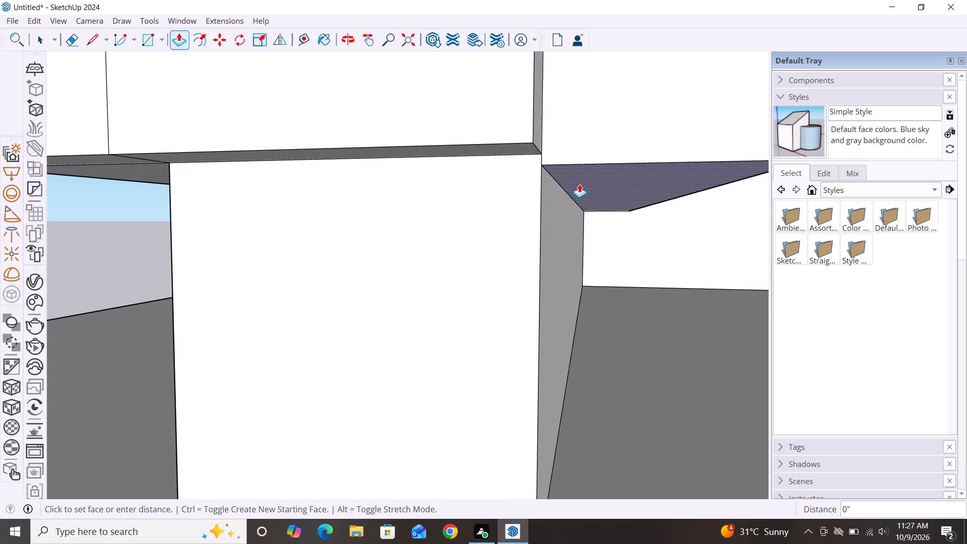
{"action": "left_click", "coordinate": [537, 157]}
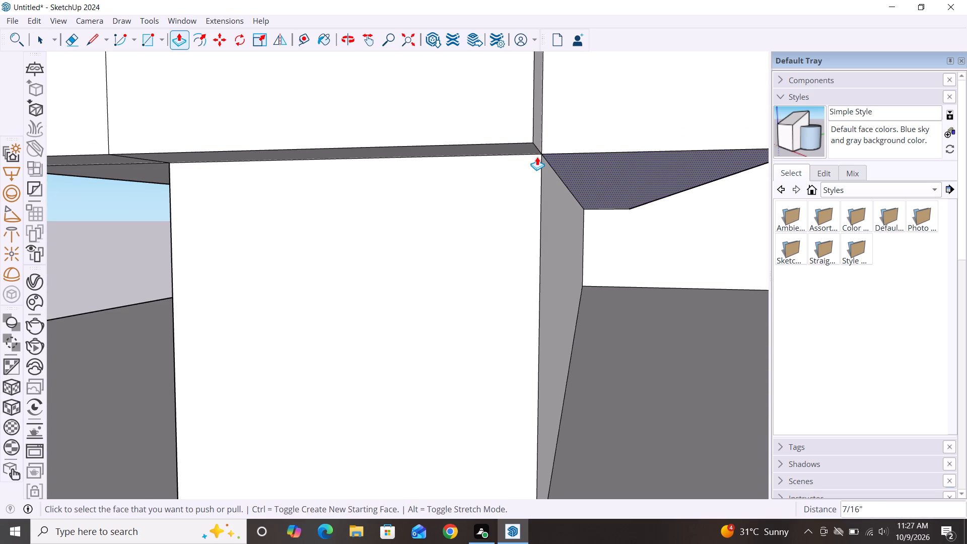
{"action": "key", "text": "space"}
Push/Pull the front corner square between the end and front lips down 4 9/16" to the end lip's bottom corner.
{"action": "scroll", "coordinate": [410, 160], "scroll_direction": "down", "scroll_amount": 7}
{"action": "middle_click_drag", "start_coordinate": [393, 203], "coordinate": [446, 201]}
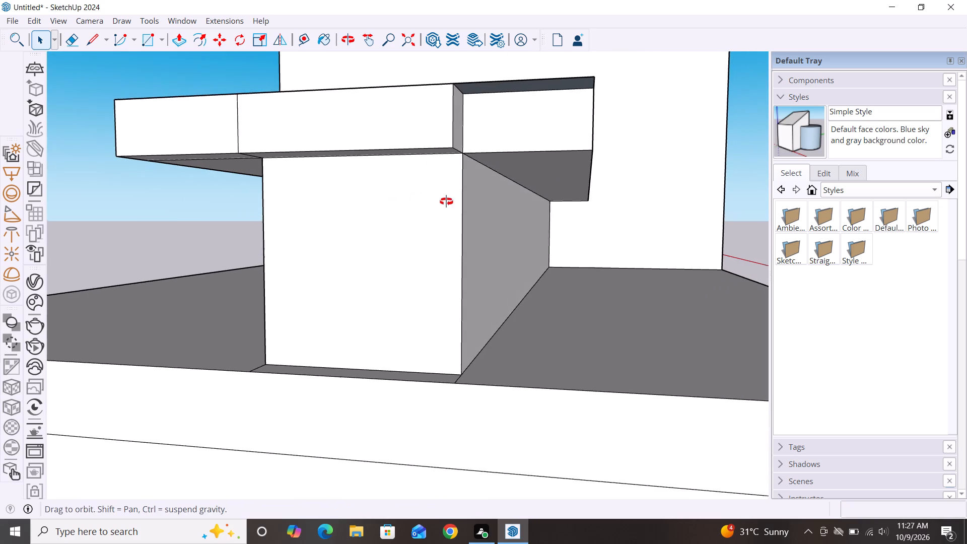
{"action": "middle_click_drag", "start_coordinate": [446, 201], "coordinate": [466, 202]}
{"action": "scroll", "coordinate": [498, 102], "scroll_direction": "up", "scroll_amount": 3}
{"action": "key", "text": "p"}
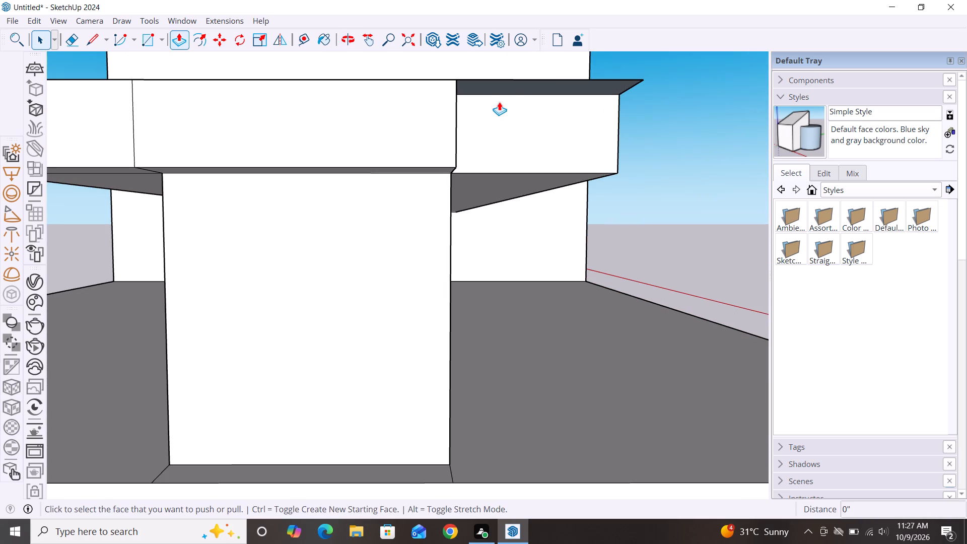
{"action": "left_click", "coordinate": [518, 84]}
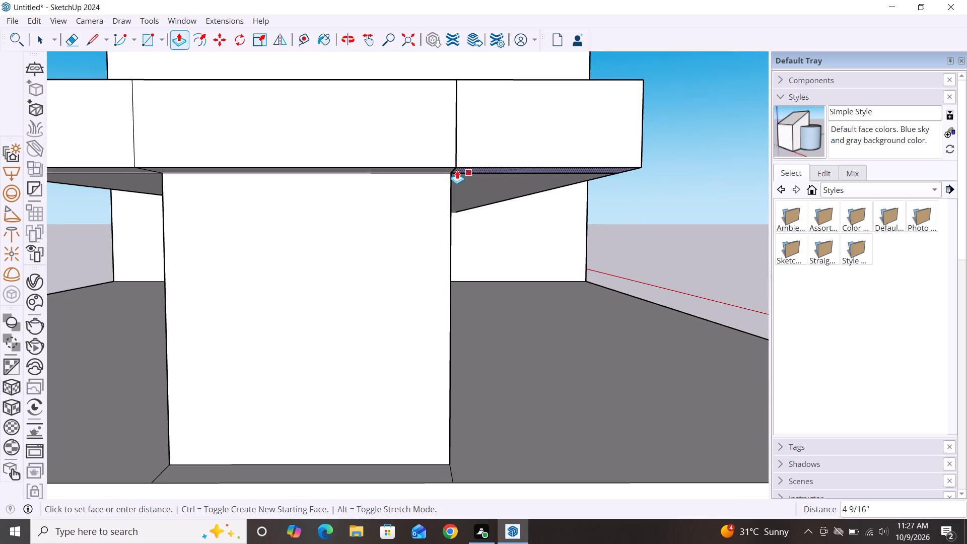
{"action": "left_click", "coordinate": [454, 168]}
{"action": "key", "text": "space"}
Erase the vertical seam between the corner block and the front lip on the parapet cap's front face.
{"action": "scroll", "coordinate": [449, 149], "scroll_direction": "down", "scroll_amount": 2}
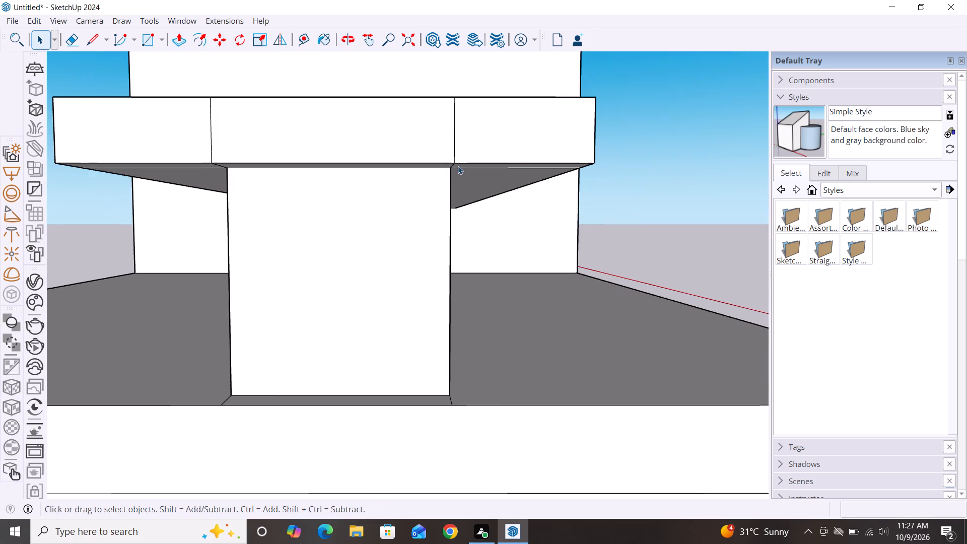
{"action": "scroll", "coordinate": [458, 166], "scroll_direction": "down", "scroll_amount": 10}
{"action": "middle_click_drag", "start_coordinate": [570, 230], "coordinate": [343, 238]}
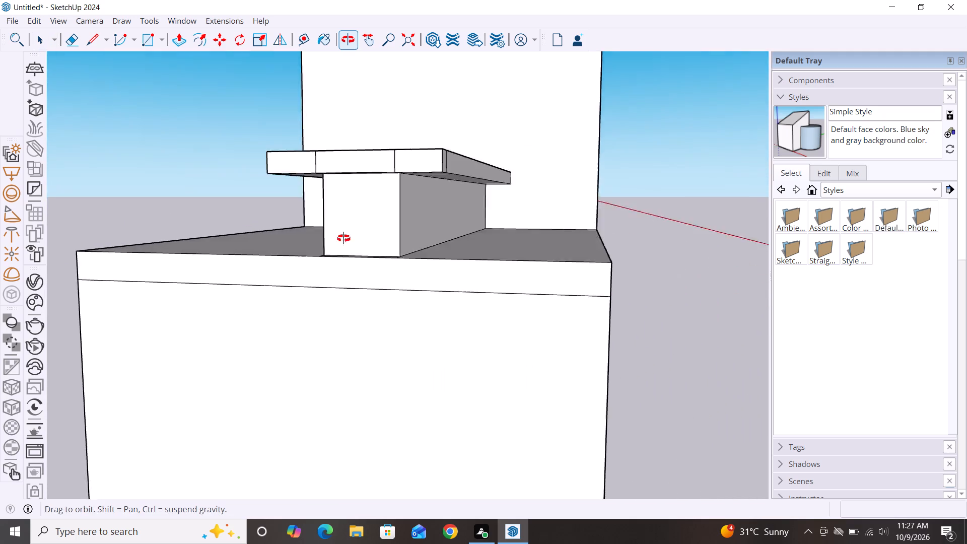
{"action": "middle_click_drag", "start_coordinate": [343, 238], "coordinate": [288, 224]}
{"action": "scroll", "coordinate": [561, 138], "scroll_direction": "down", "scroll_amount": 2}
{"action": "scroll", "coordinate": [610, 147], "scroll_direction": "down", "scroll_amount": 3}
{"action": "middle_click_drag", "start_coordinate": [637, 241], "coordinate": [576, 229]}
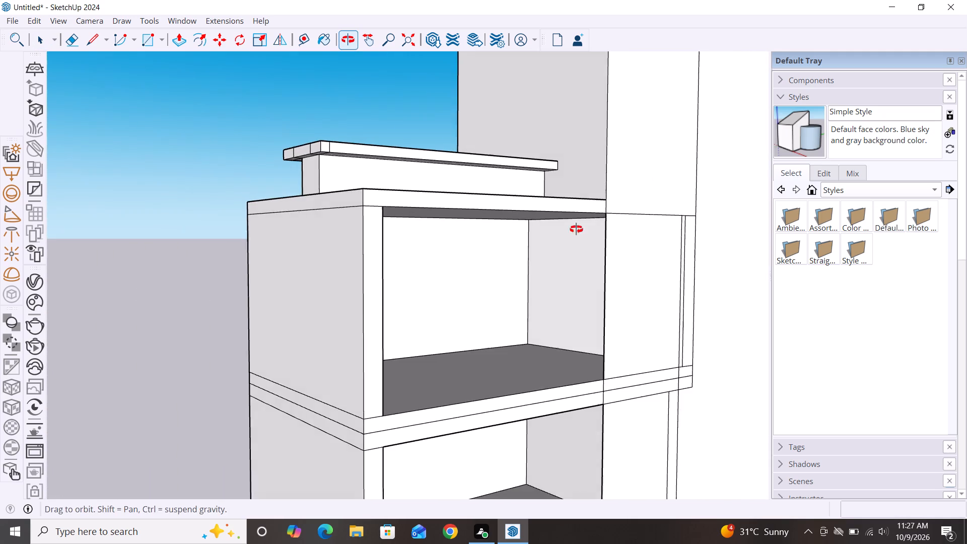
{"action": "middle_click_drag", "start_coordinate": [576, 229], "coordinate": [467, 234]}
{"action": "scroll", "coordinate": [254, 161], "scroll_direction": "up", "scroll_amount": 14}
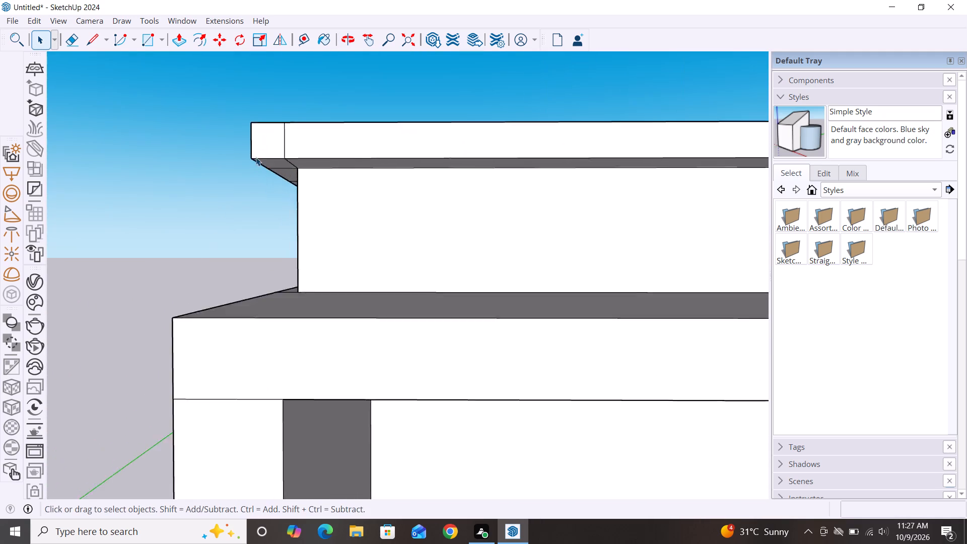
{"action": "scroll", "coordinate": [256, 157], "scroll_direction": "up", "scroll_amount": 4}
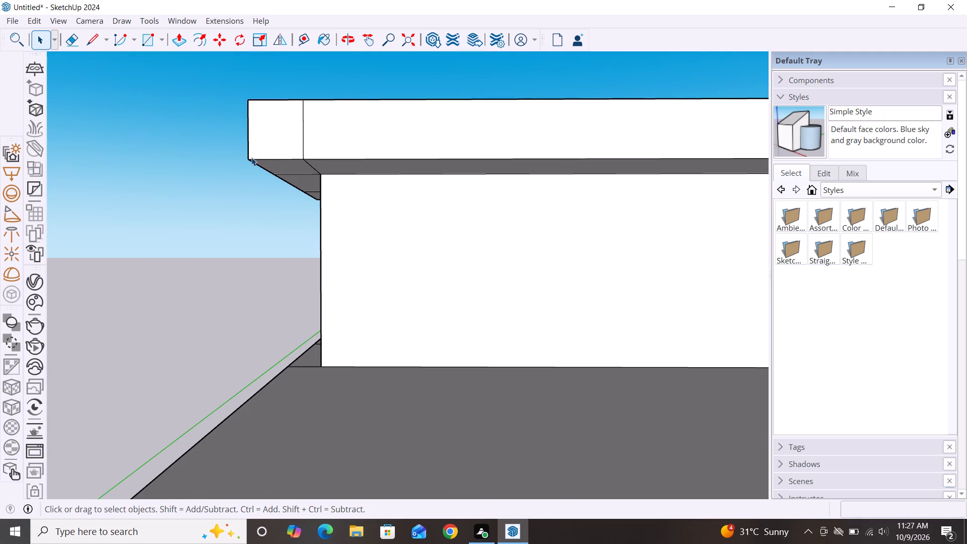
{"action": "key", "text": "e"}
{"action": "left_click", "coordinate": [304, 133]}
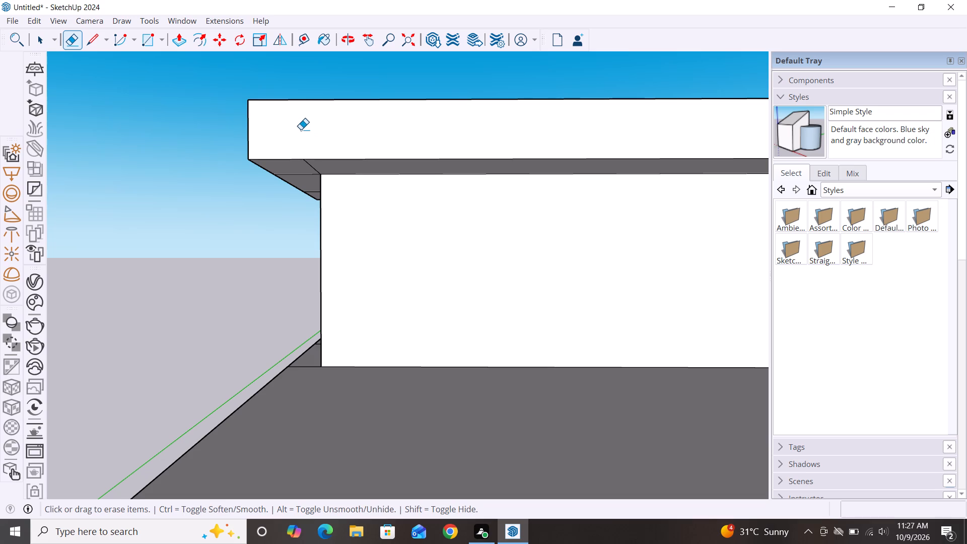
Erase the vertical seam nearest the front corner on the parapet cap's end face.
{"action": "scroll", "coordinate": [301, 129], "scroll_direction": "down", "scroll_amount": 8}
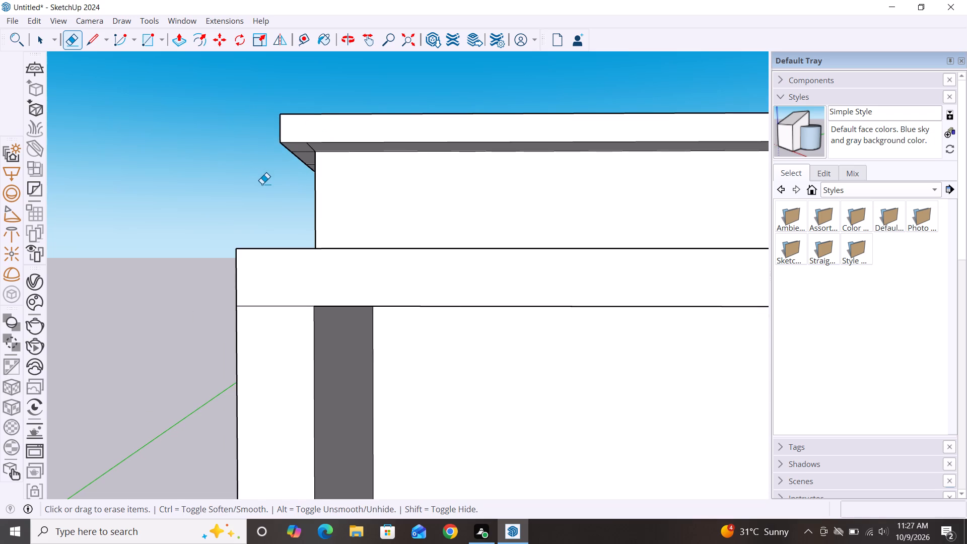
{"action": "scroll", "coordinate": [261, 171], "scroll_direction": "down", "scroll_amount": 4}
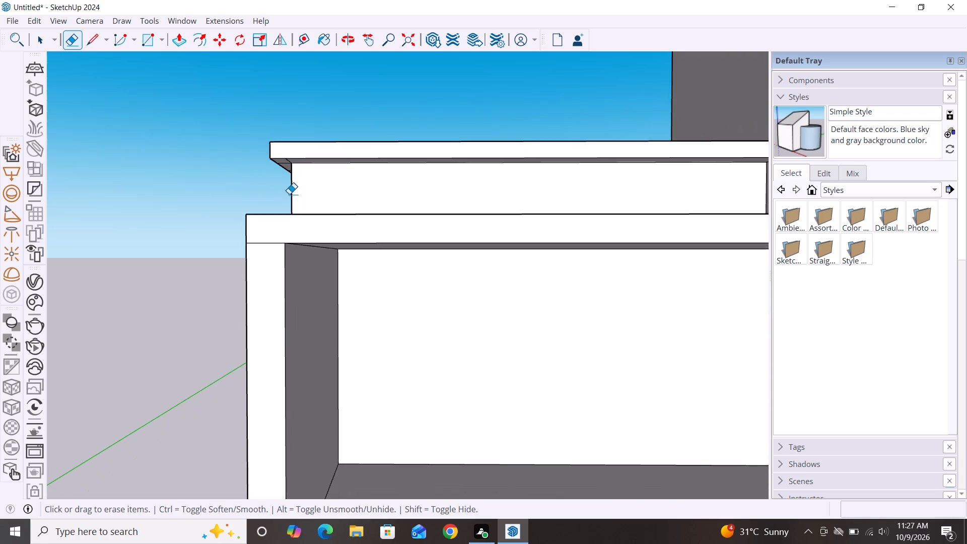
{"action": "scroll", "coordinate": [295, 187], "scroll_direction": "down", "scroll_amount": 3}
{"action": "middle_click_drag", "start_coordinate": [228, 227], "coordinate": [467, 241]}
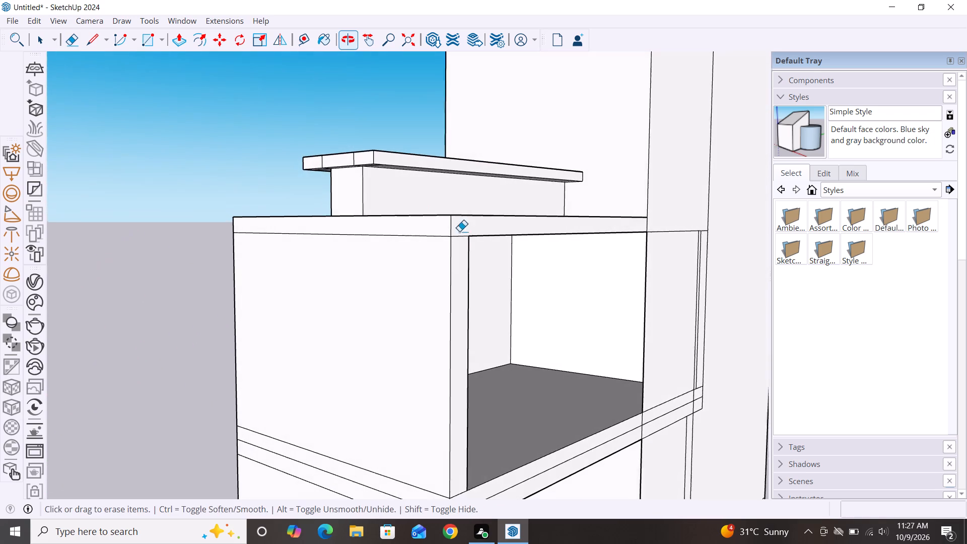
{"action": "scroll", "coordinate": [357, 162], "scroll_direction": "up", "scroll_amount": 6}
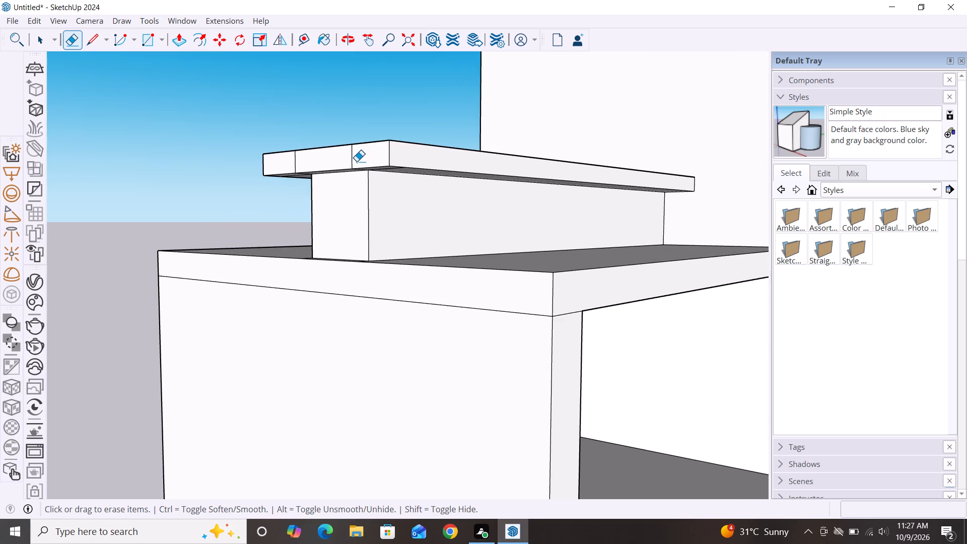
{"action": "scroll", "coordinate": [357, 161], "scroll_direction": "up", "scroll_amount": 3}
{"action": "left_click", "coordinate": [350, 153]}
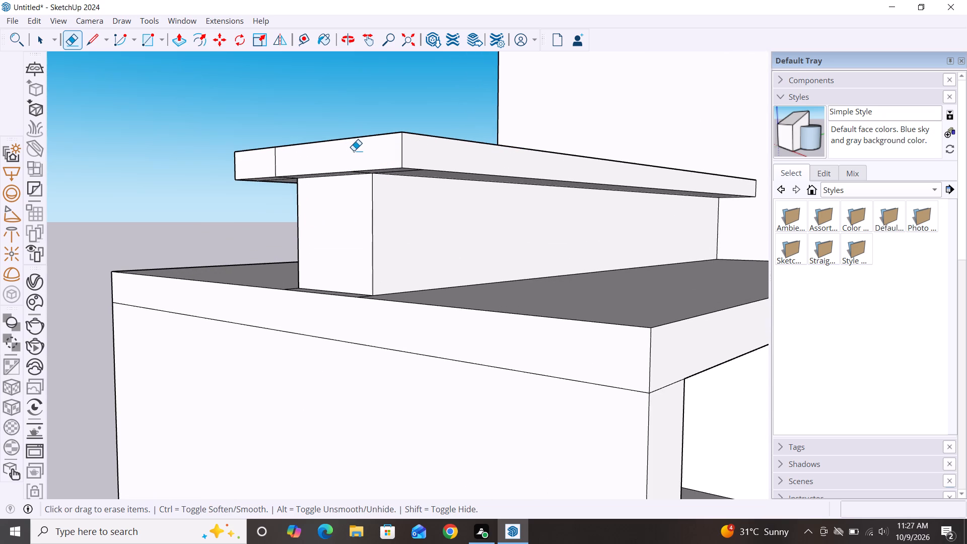
Erase the vertical seam nearest the rear corner on the parapet cap's end face.
{"action": "scroll", "coordinate": [408, 156], "scroll_direction": "down", "scroll_amount": 3}
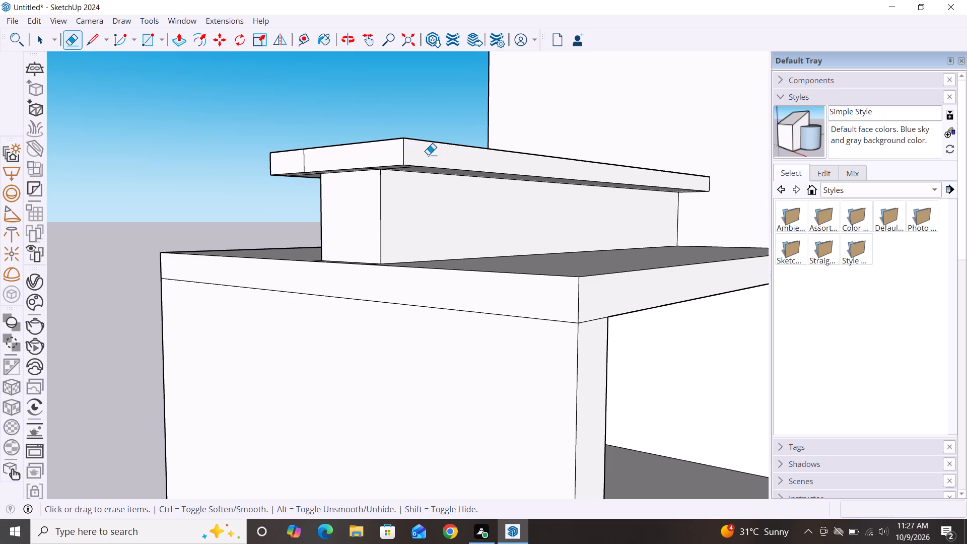
{"action": "scroll", "coordinate": [443, 149], "scroll_direction": "up", "scroll_amount": 3}
{"action": "scroll", "coordinate": [409, 96], "scroll_direction": "down", "scroll_amount": 1}
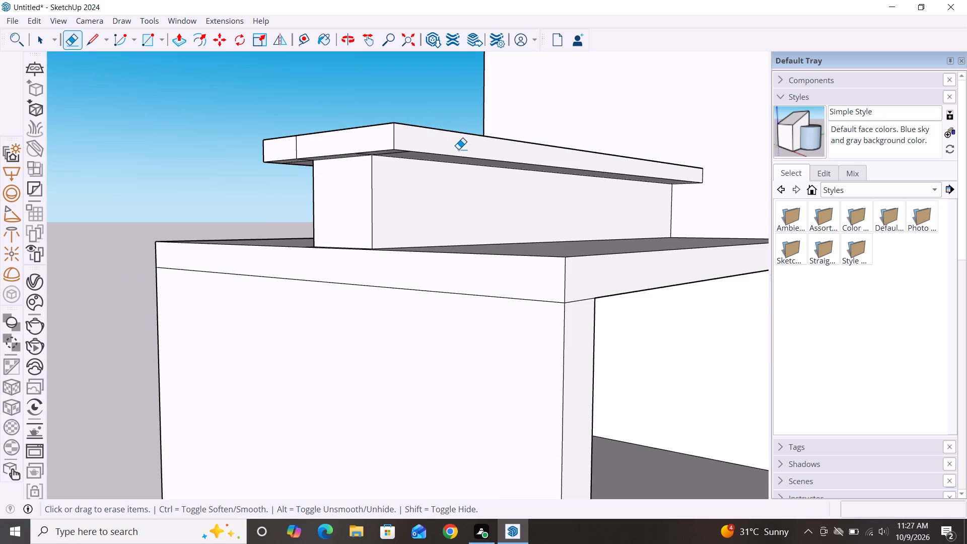
{"action": "scroll", "coordinate": [476, 160], "scroll_direction": "down", "scroll_amount": 1}
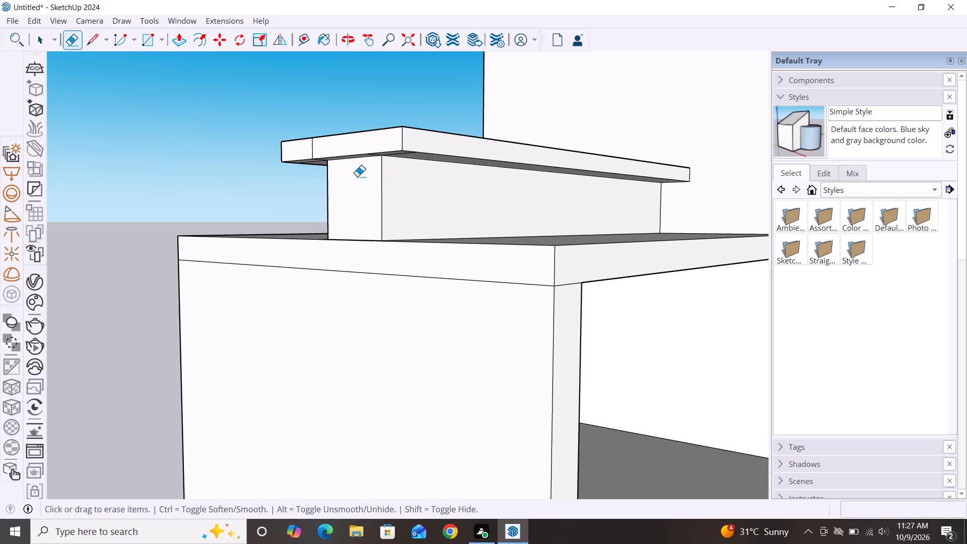
{"action": "scroll", "coordinate": [307, 149], "scroll_direction": "up", "scroll_amount": 9}
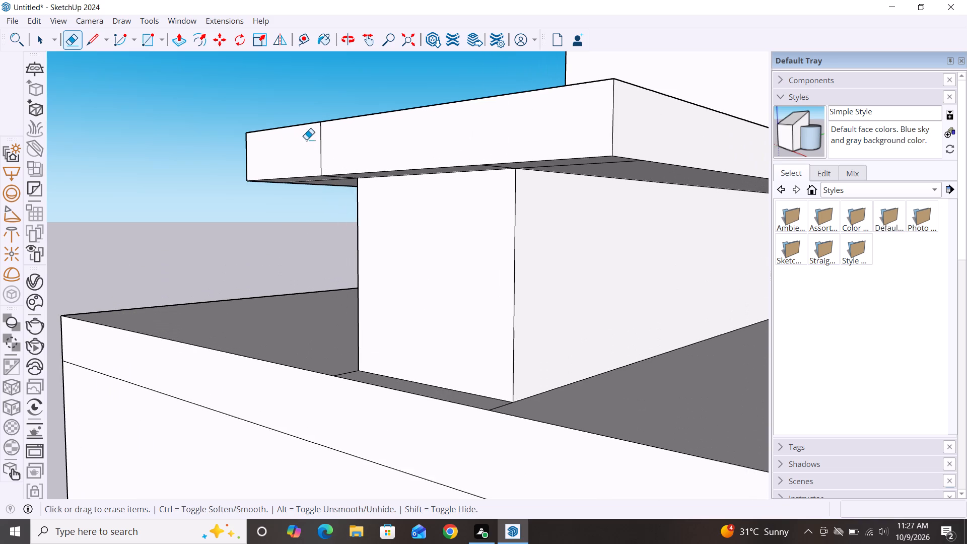
{"action": "left_click", "coordinate": [320, 157]}
Erase the vertical seam between the corner block and the rear lip on the parapet cap's rear face.
{"action": "scroll", "coordinate": [302, 133], "scroll_direction": "down", "scroll_amount": 5}
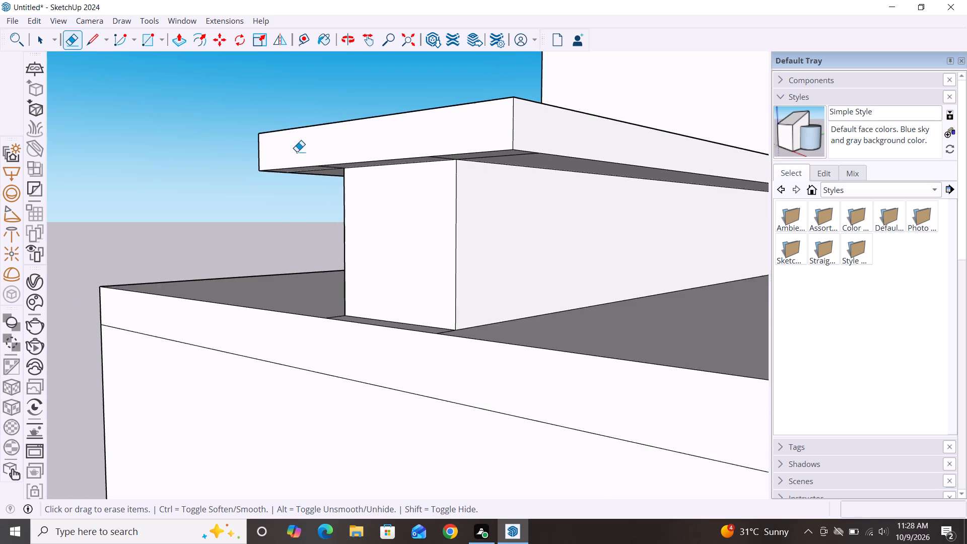
{"action": "scroll", "coordinate": [297, 152], "scroll_direction": "down", "scroll_amount": 1}
{"action": "middle_click_drag", "start_coordinate": [253, 195], "coordinate": [498, 221]}
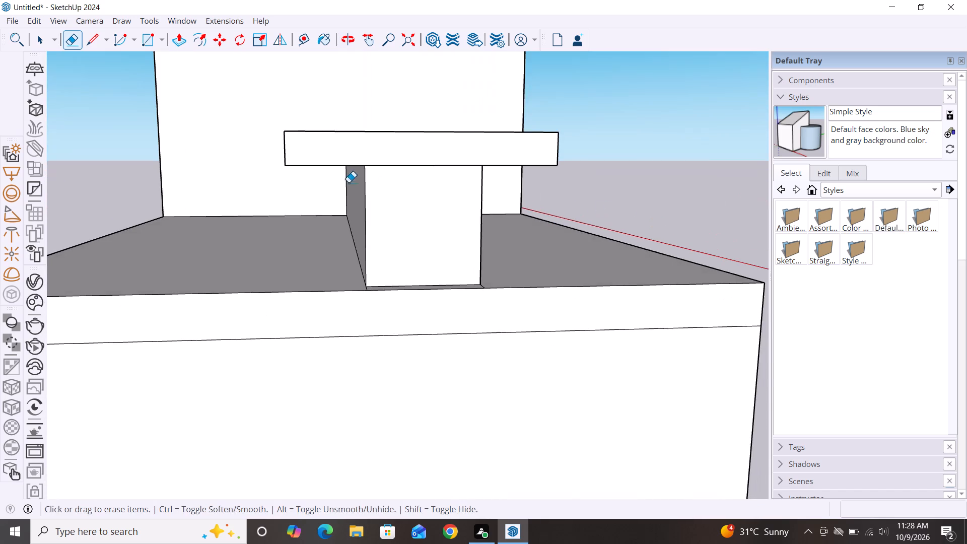
{"action": "scroll", "coordinate": [334, 178], "scroll_direction": "down", "scroll_amount": 2}
{"action": "middle_click_drag", "start_coordinate": [290, 216], "coordinate": [548, 231]}
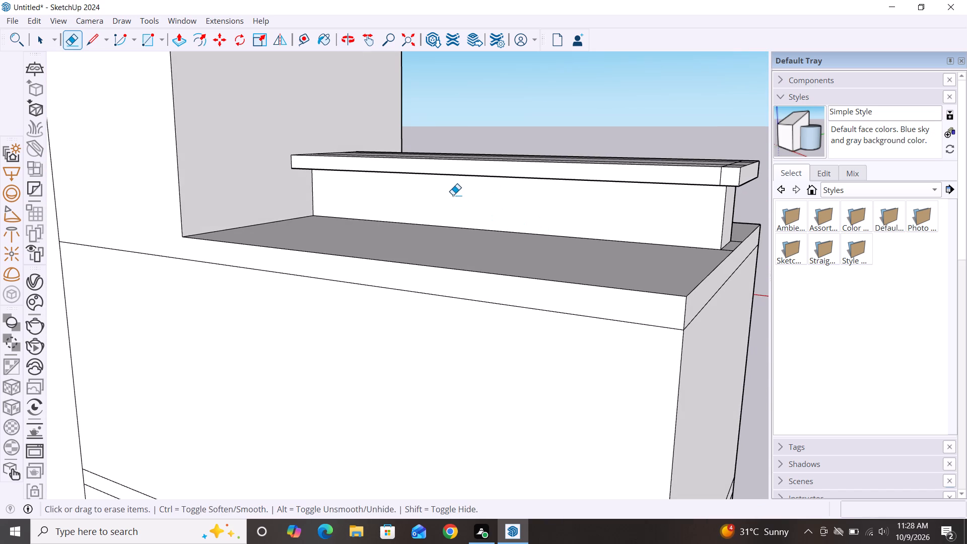
{"action": "left_click", "coordinate": [721, 171]}
{"action": "key", "text": "space"}
{"action": "scroll", "coordinate": [601, 86], "scroll_direction": "down", "scroll_amount": 3}
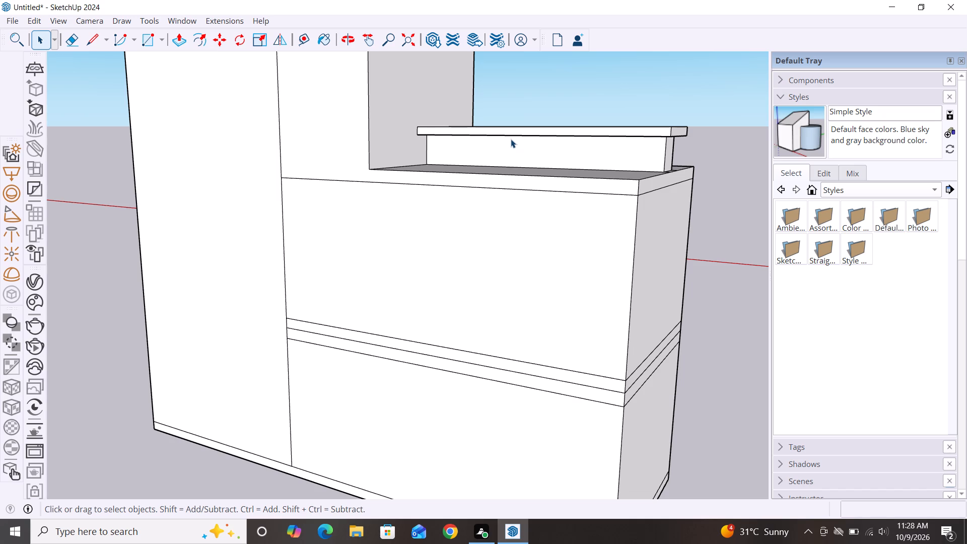
Erase the two long seams running lengthwise across the top face of the parapet cap.
{"action": "scroll", "coordinate": [474, 162], "scroll_direction": "down", "scroll_amount": 2}
{"action": "middle_click_drag", "start_coordinate": [451, 175], "coordinate": [453, 281], "text": "alt"}
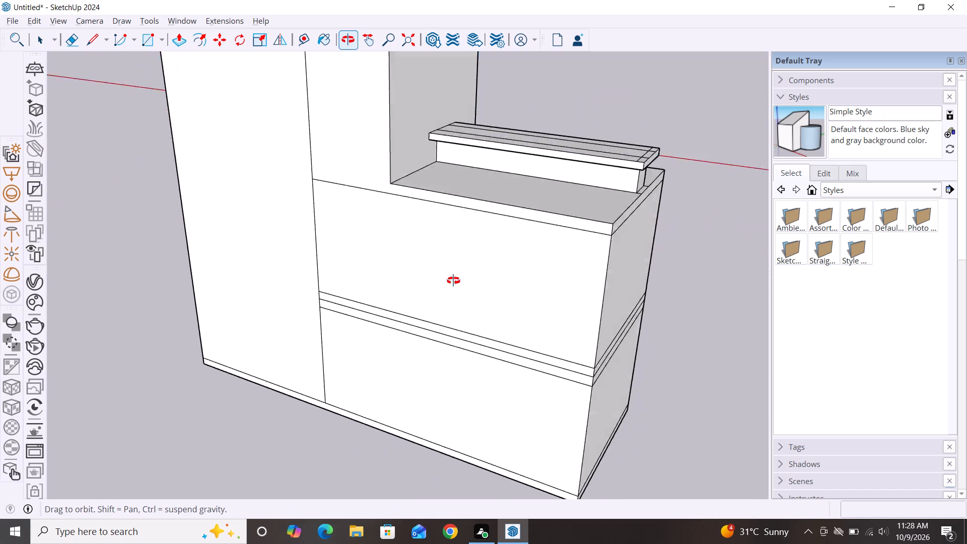
{"action": "middle_click_drag", "start_coordinate": [453, 281], "coordinate": [448, 352], "text": "alt"}
{"action": "scroll", "coordinate": [561, 162], "scroll_direction": "up", "scroll_amount": 2}
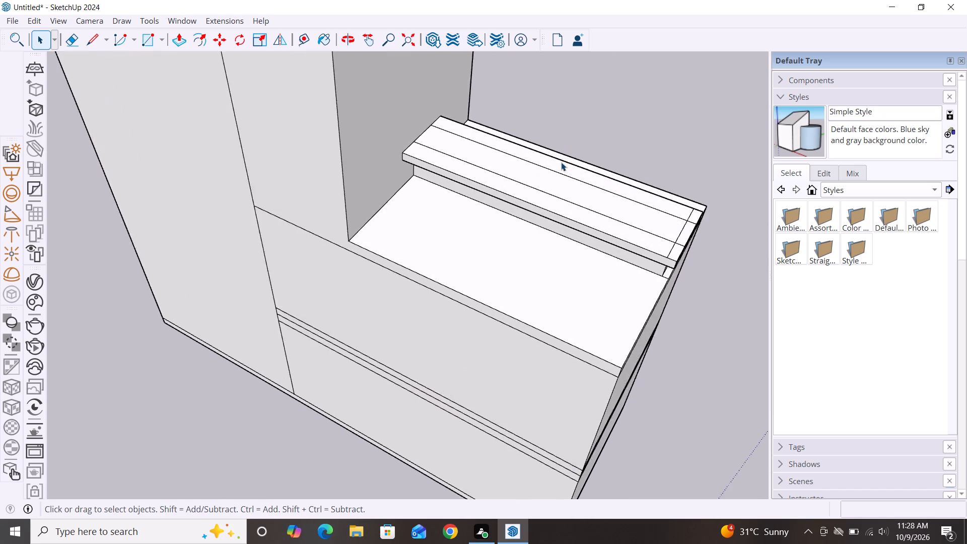
{"action": "scroll", "coordinate": [561, 162], "scroll_direction": "up", "scroll_amount": 4}
{"action": "key", "text": "e"}
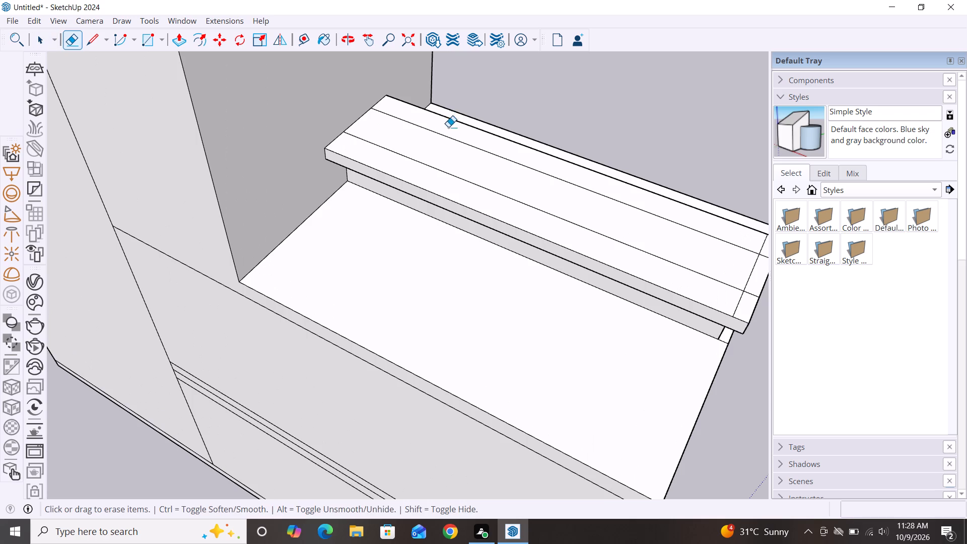
{"action": "left_click", "coordinate": [458, 140]}
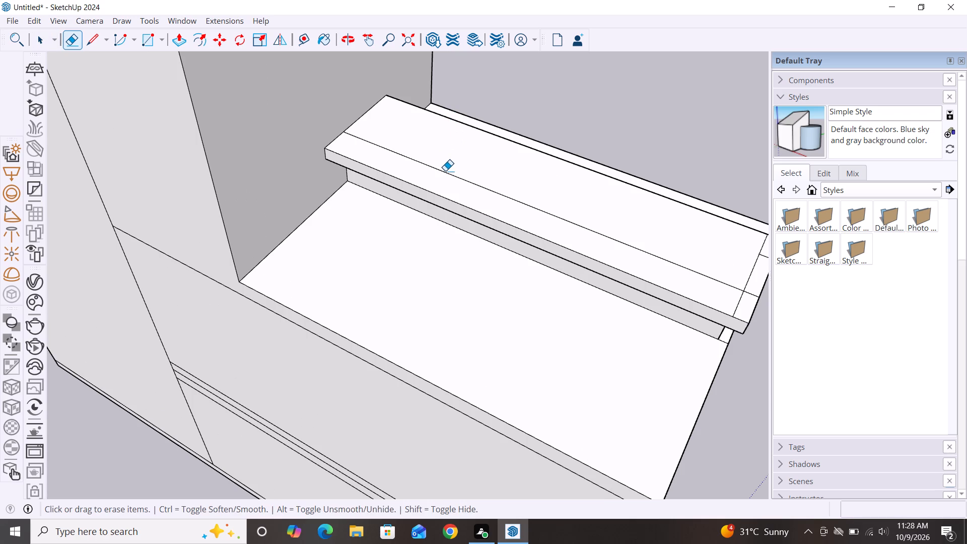
{"action": "left_click", "coordinate": [446, 171]}
Erase the crosswise seam and the short corner-square edges at the free end of the parapet cap's top face.
{"action": "scroll", "coordinate": [380, 144], "scroll_direction": "down", "scroll_amount": 5}
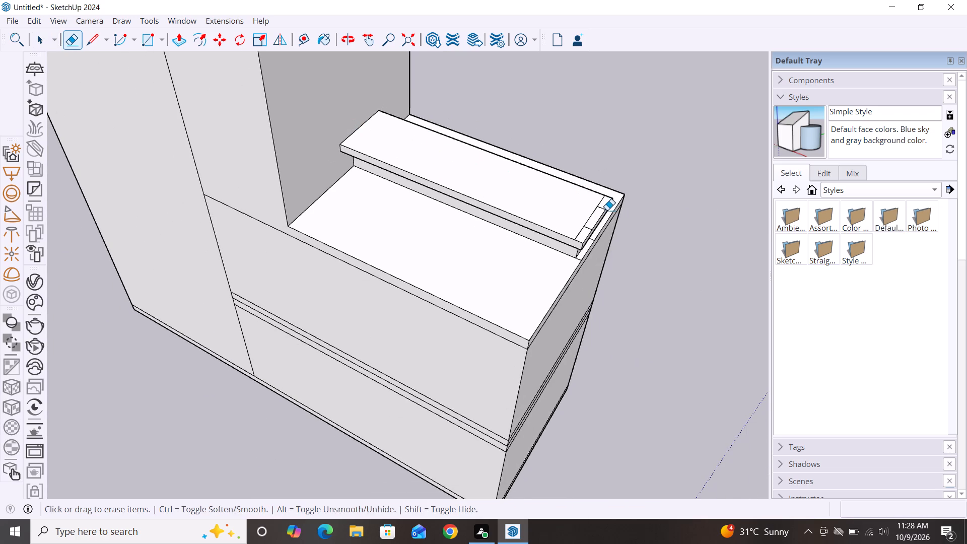
{"action": "scroll", "coordinate": [607, 211], "scroll_direction": "up", "scroll_amount": 4}
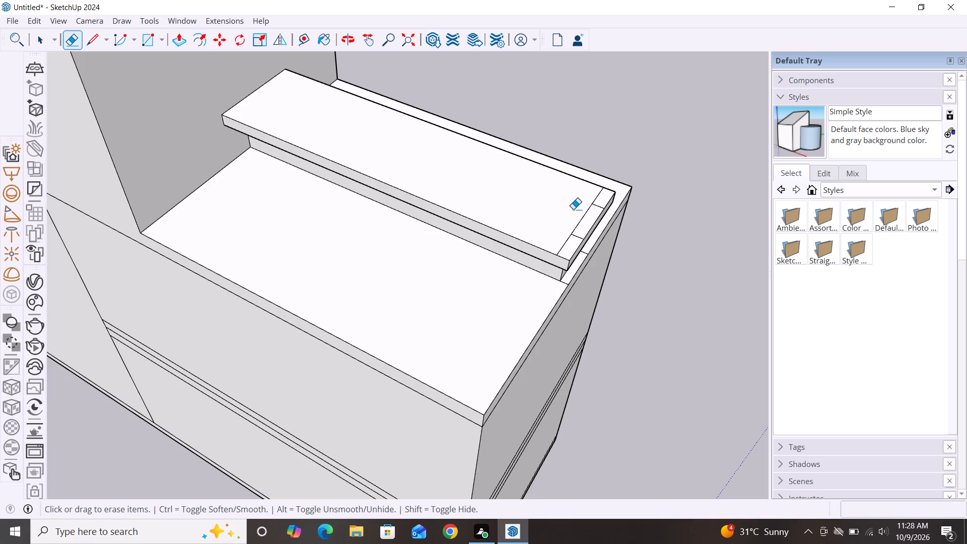
{"action": "left_click", "coordinate": [586, 211]}
{"action": "scroll", "coordinate": [586, 211], "scroll_direction": "up", "scroll_amount": 9}
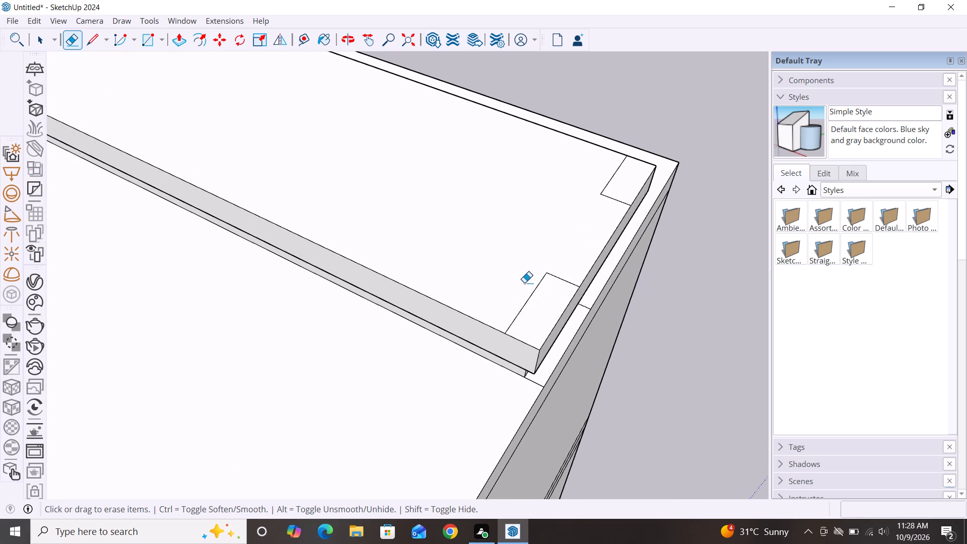
{"action": "double_click", "coordinate": [530, 293]}
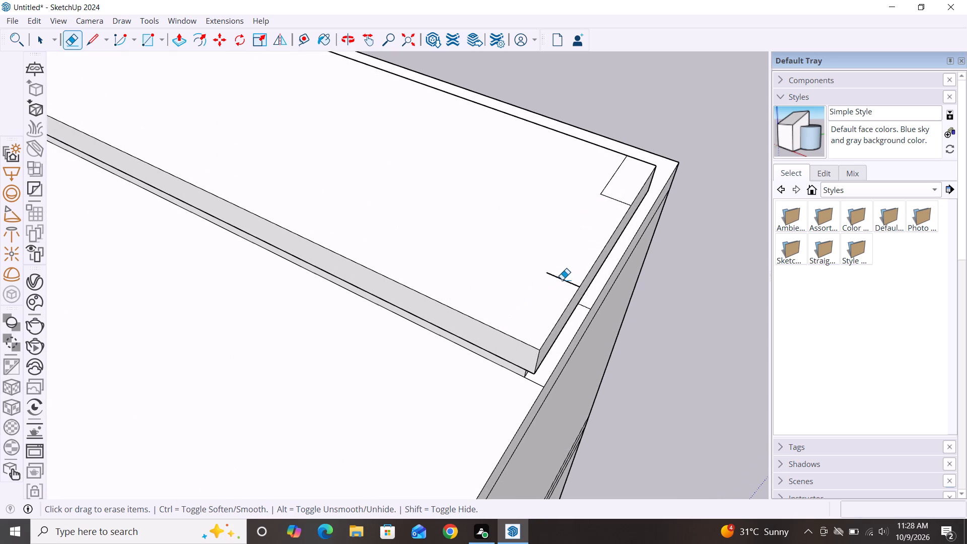
{"action": "double_click", "coordinate": [564, 279]}
{"action": "left_click", "coordinate": [618, 170]}
{"action": "left_click", "coordinate": [615, 198]}
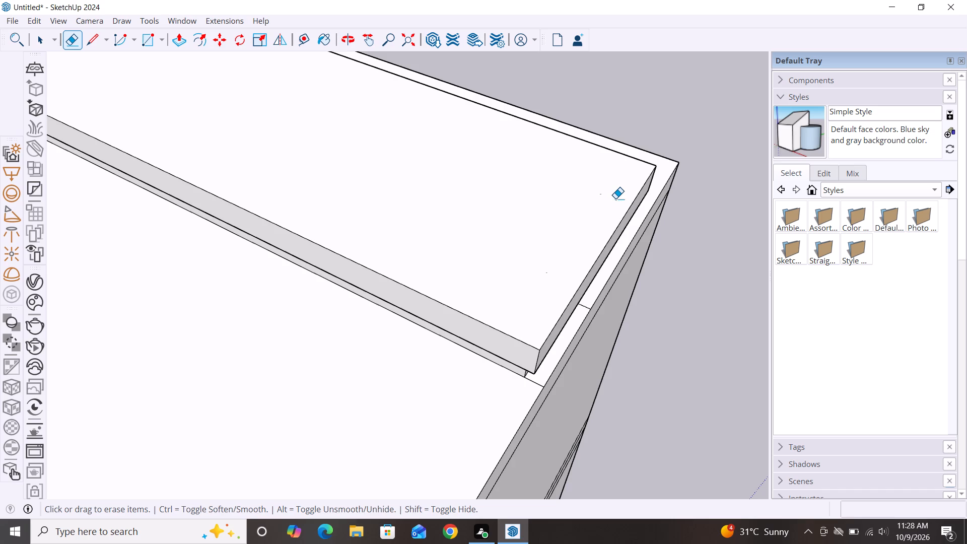
{"action": "scroll", "coordinate": [617, 187], "scroll_direction": "down", "scroll_amount": 7}
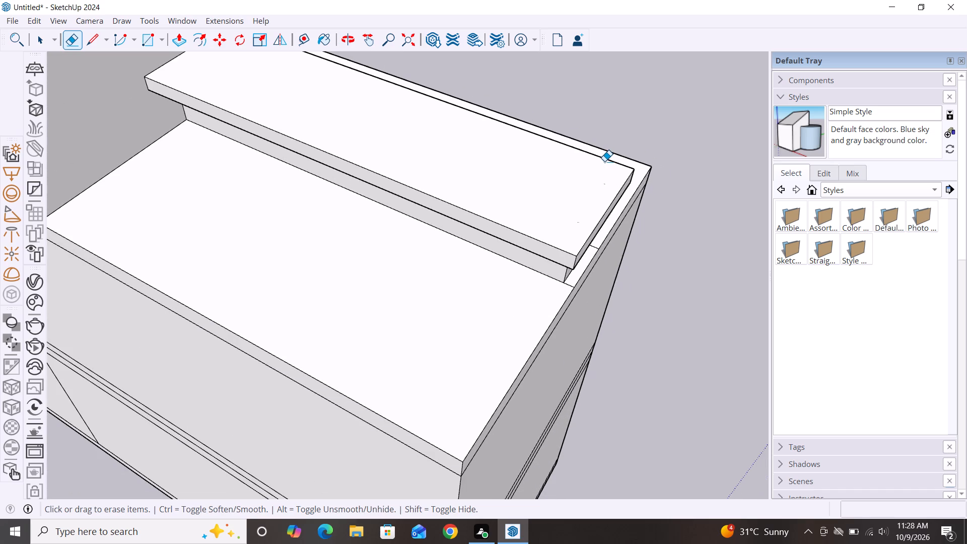
{"action": "key", "text": "space"}
Erase the two short leftover lines on the roof between the parapet base's end and the roof's outer edge.
{"action": "scroll", "coordinate": [625, 181], "scroll_direction": "down", "scroll_amount": 3}
{"action": "scroll", "coordinate": [660, 244], "scroll_direction": "down", "scroll_amount": 4}
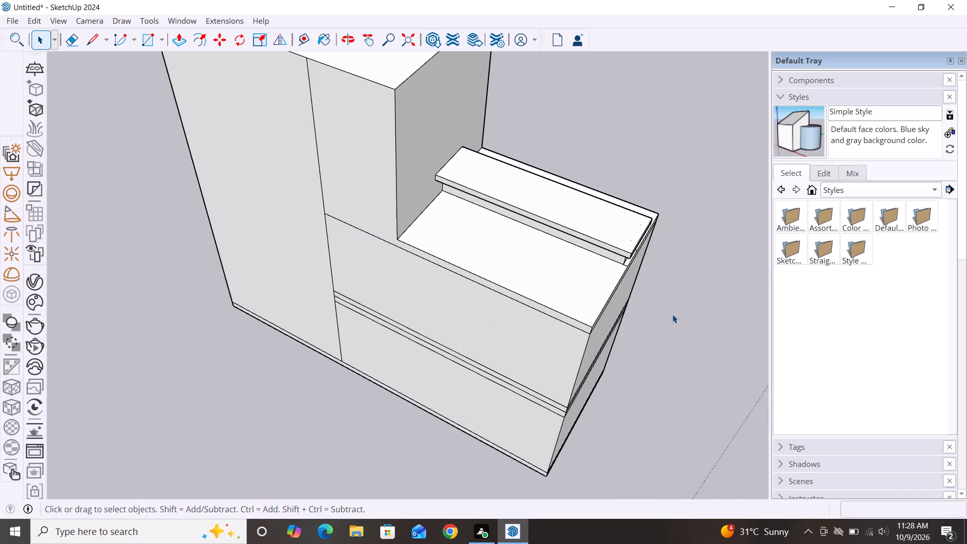
{"action": "middle_click_drag", "start_coordinate": [672, 314], "coordinate": [308, 273], "text": "alt"}
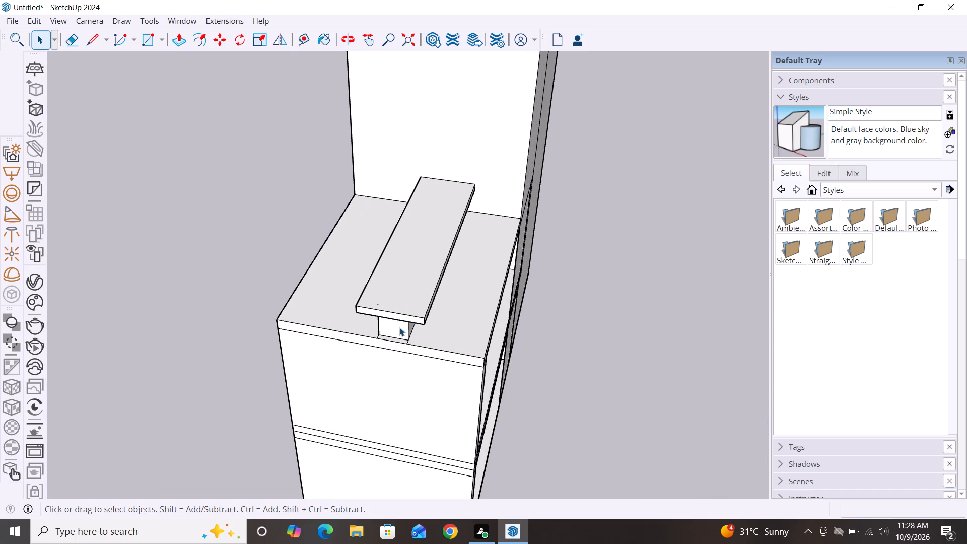
{"action": "scroll", "coordinate": [399, 327], "scroll_direction": "up", "scroll_amount": 16}
{"action": "key", "text": "e"}
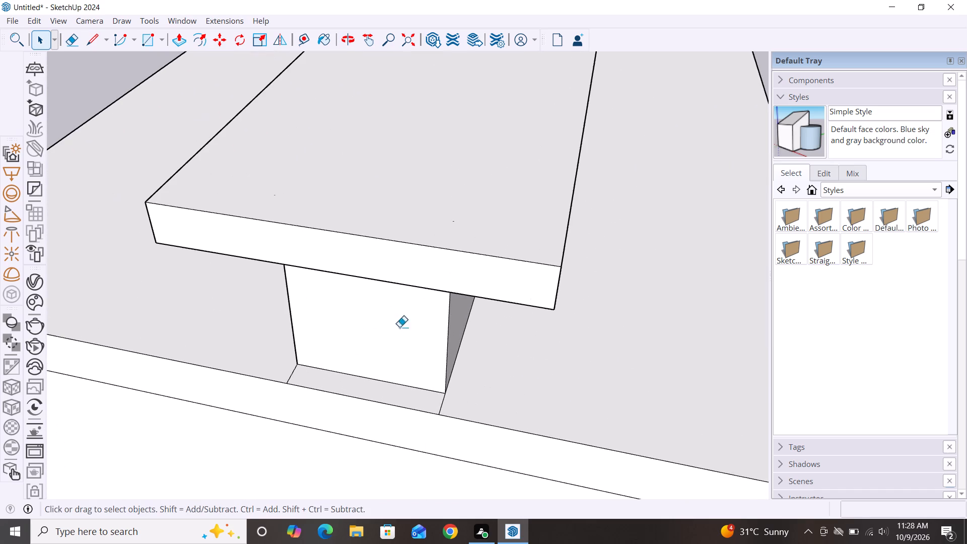
{"action": "left_click", "coordinate": [294, 370]}
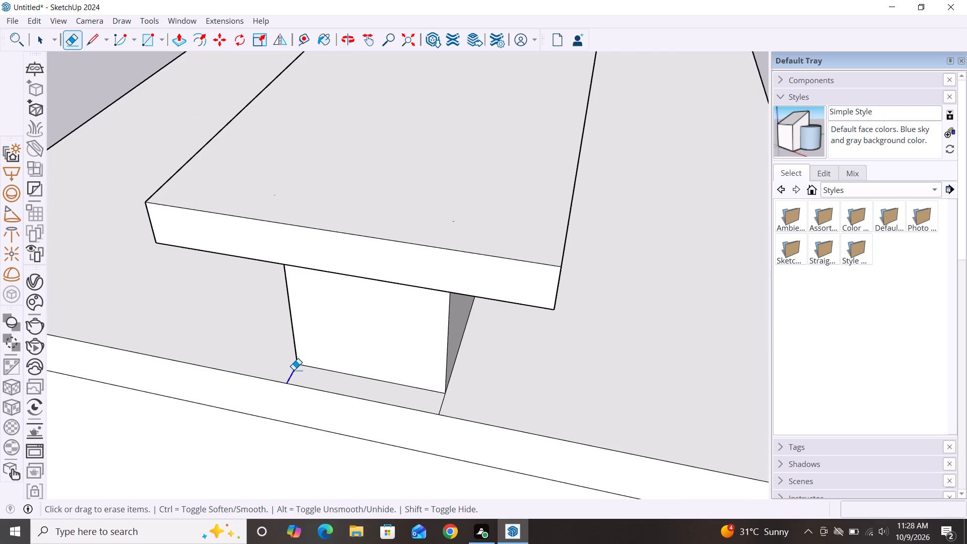
{"action": "left_click", "coordinate": [443, 403]}
{"action": "scroll", "coordinate": [443, 219], "scroll_direction": "down", "scroll_amount": 8}
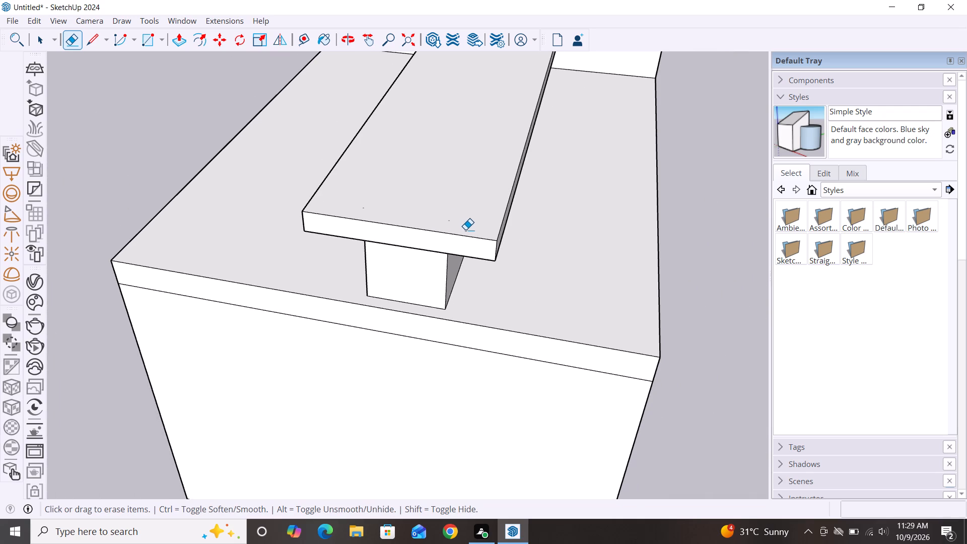
{"action": "scroll", "coordinate": [467, 226], "scroll_direction": "down", "scroll_amount": 5}
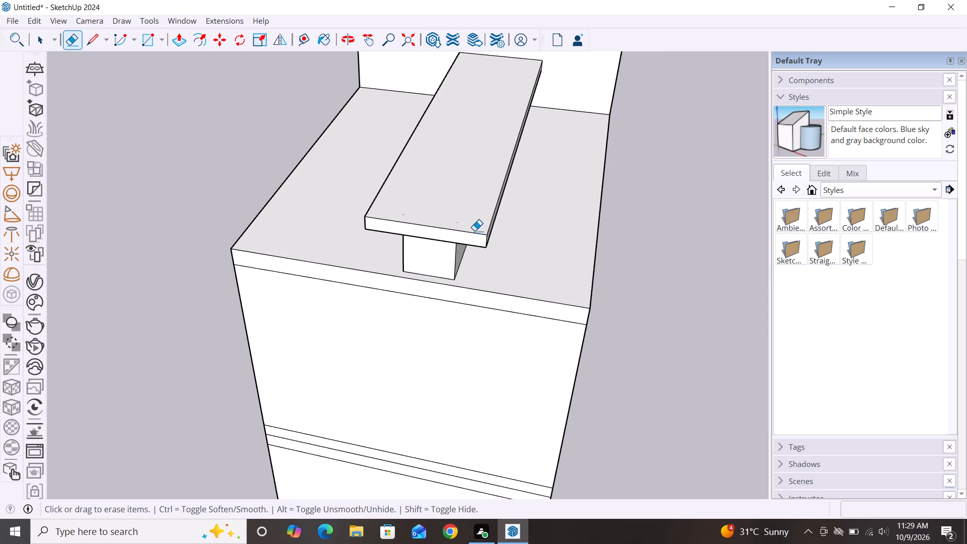
{"action": "scroll", "coordinate": [475, 228], "scroll_direction": "down", "scroll_amount": 8}
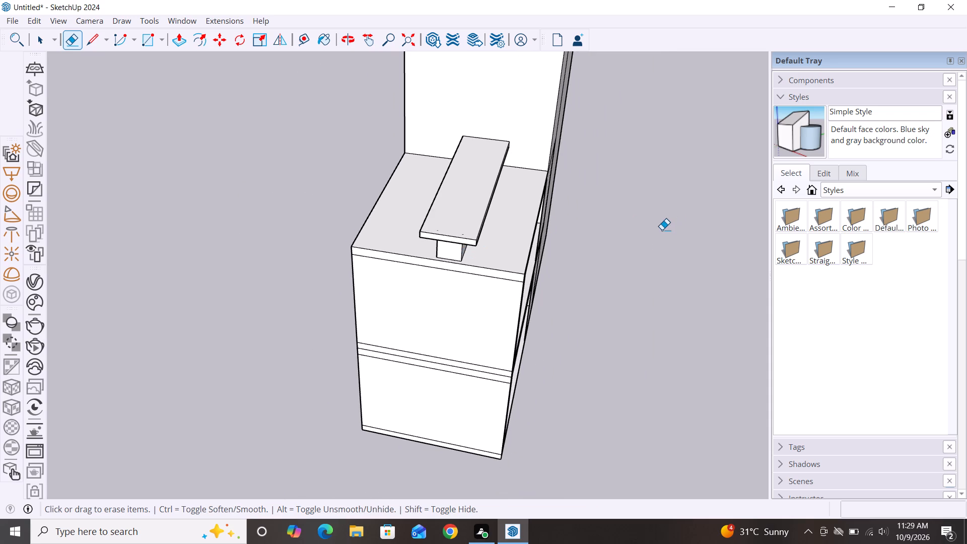
{"action": "key", "text": "space"}
{"action": "triple_click", "coordinate": [662, 229]}
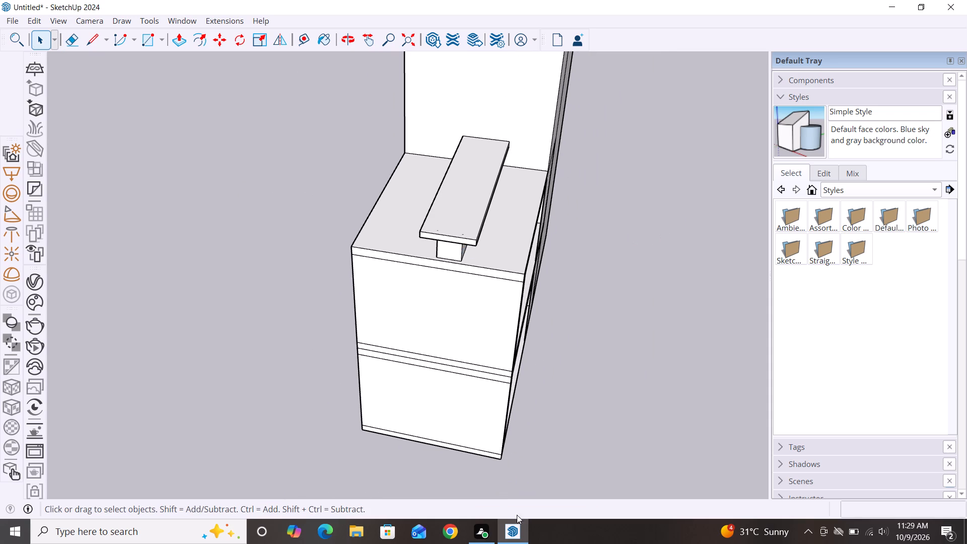
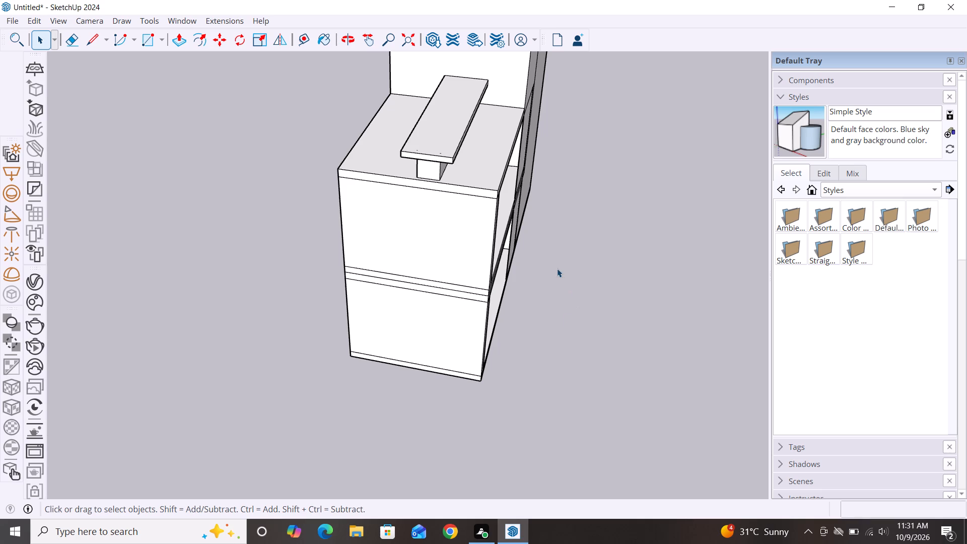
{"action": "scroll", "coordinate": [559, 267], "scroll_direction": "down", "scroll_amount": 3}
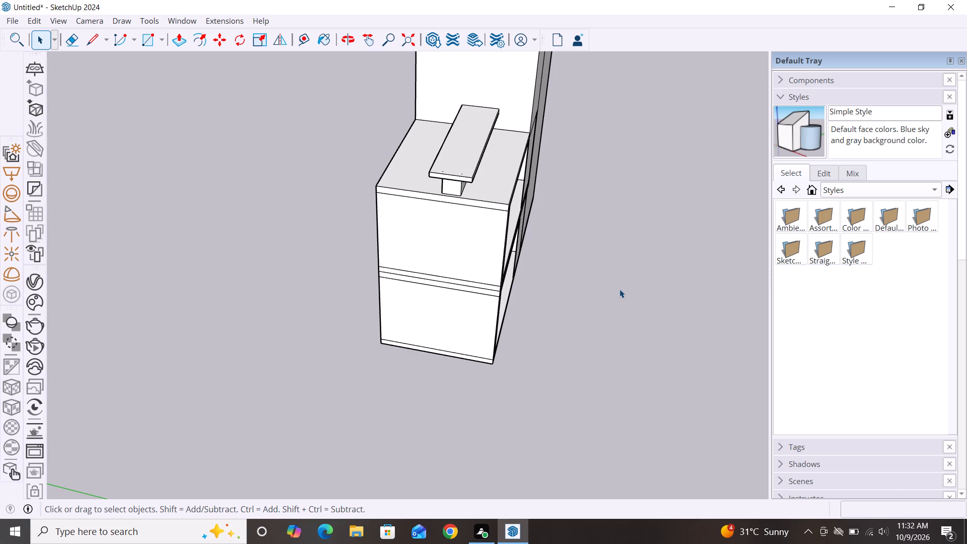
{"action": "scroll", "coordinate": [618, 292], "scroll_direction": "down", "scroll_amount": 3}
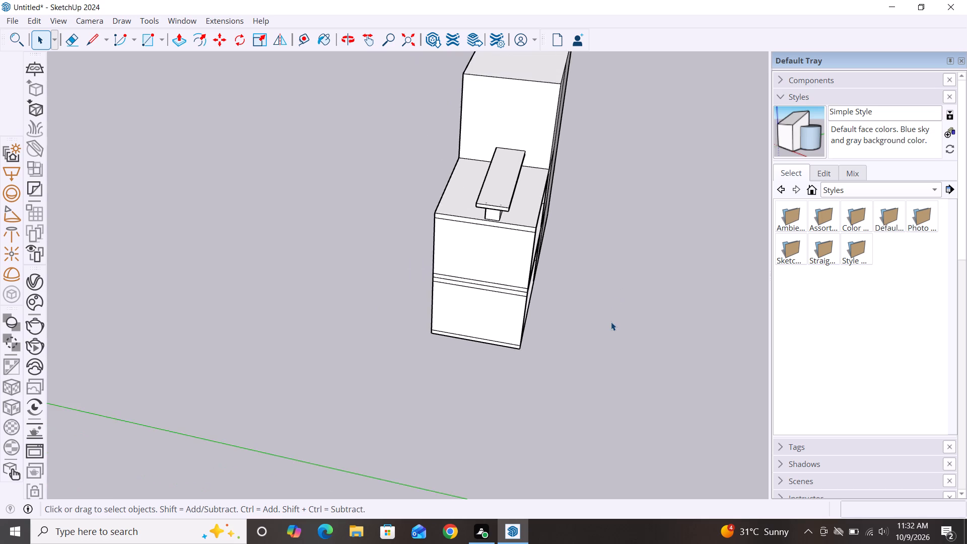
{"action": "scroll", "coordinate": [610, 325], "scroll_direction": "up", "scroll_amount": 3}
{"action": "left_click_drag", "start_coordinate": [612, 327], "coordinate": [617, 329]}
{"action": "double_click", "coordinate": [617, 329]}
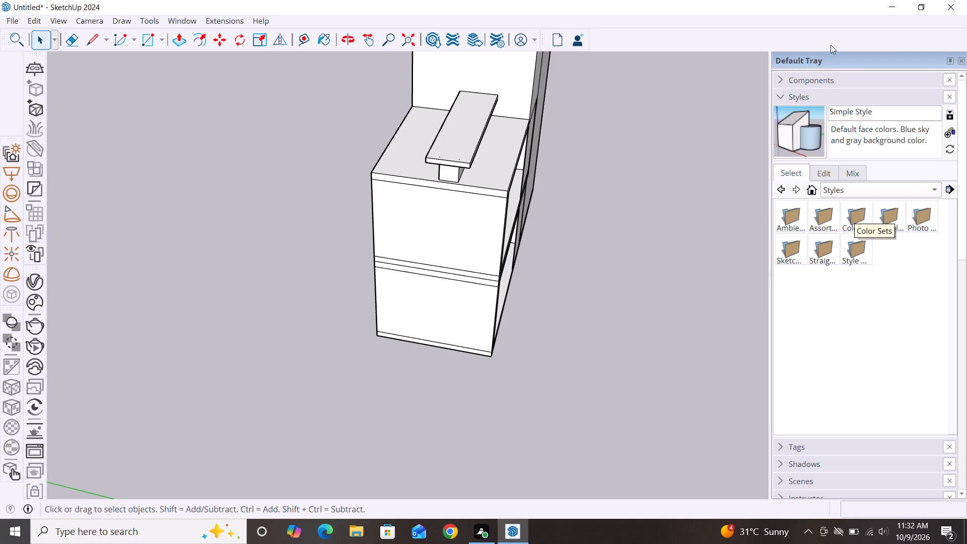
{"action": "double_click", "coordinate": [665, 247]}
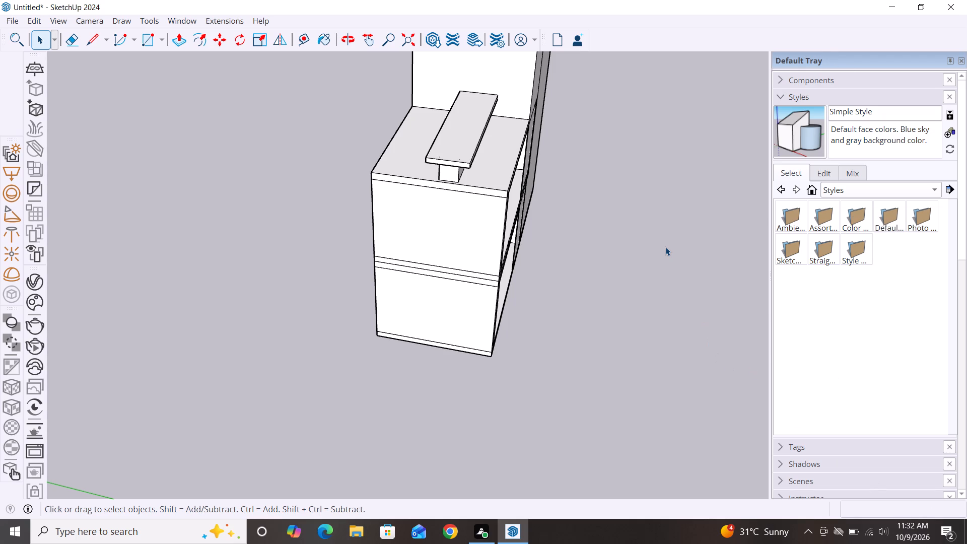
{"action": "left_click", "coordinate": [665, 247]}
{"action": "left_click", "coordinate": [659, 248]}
Examine the whole model from the rear, the sides and the open front.
{"action": "scroll", "coordinate": [507, 314], "scroll_direction": "down", "scroll_amount": 6}
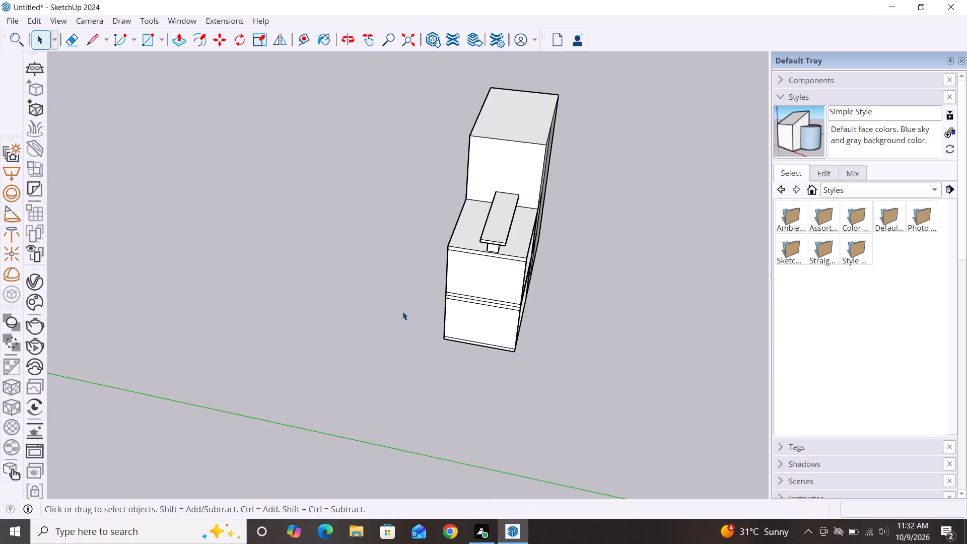
{"action": "scroll", "coordinate": [444, 214], "scroll_direction": "down", "scroll_amount": 2}
{"action": "middle_click_drag", "start_coordinate": [561, 295], "coordinate": [335, 314]}
{"action": "scroll", "coordinate": [335, 314], "scroll_direction": "down", "scroll_amount": 1}
{"action": "scroll", "coordinate": [351, 251], "scroll_direction": "down", "scroll_amount": 2}
{"action": "scroll", "coordinate": [425, 255], "scroll_direction": "down", "scroll_amount": 2}
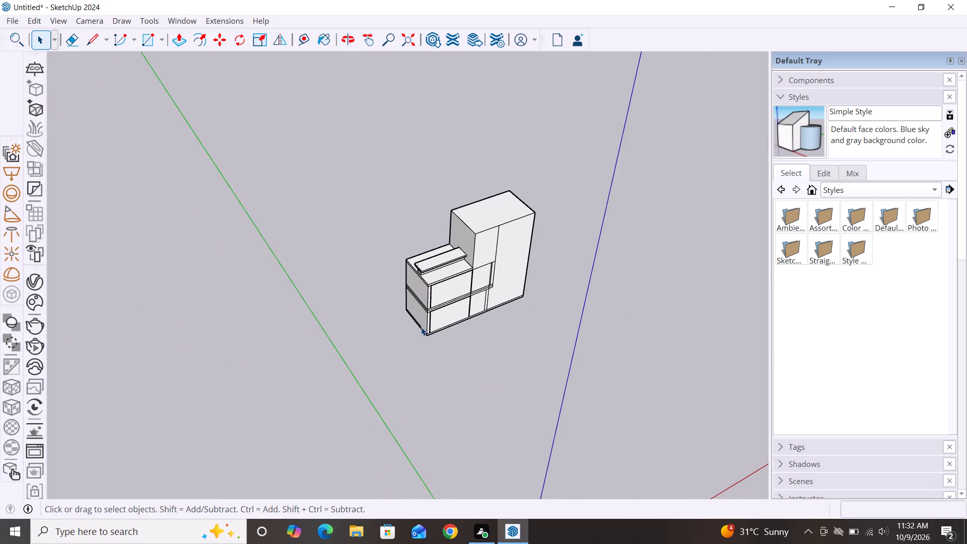
{"action": "middle_click_drag", "start_coordinate": [421, 327], "coordinate": [681, 348]}
{"action": "scroll", "coordinate": [317, 257], "scroll_direction": "down", "scroll_amount": 3}
{"action": "middle_click_drag", "start_coordinate": [355, 300], "coordinate": [639, 298]}
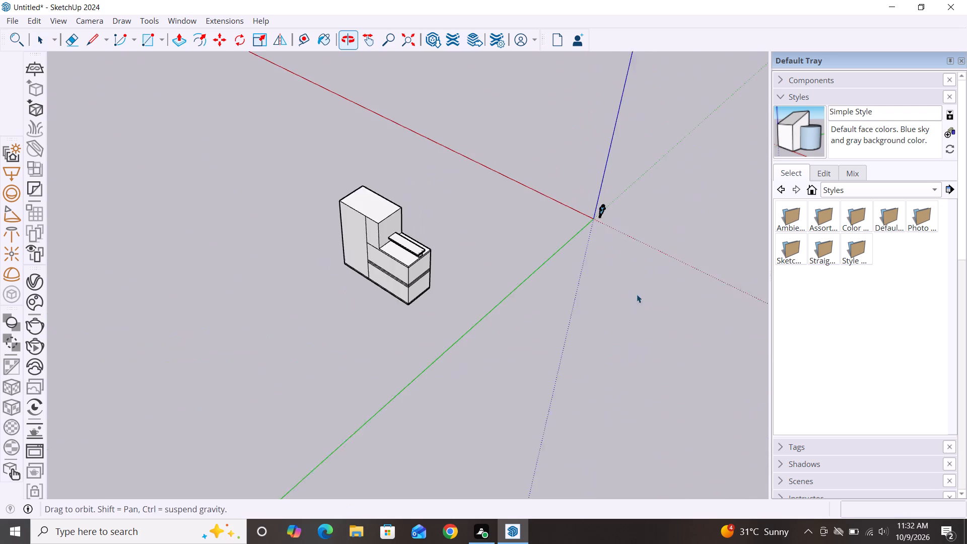
{"action": "scroll", "coordinate": [333, 232], "scroll_direction": "down", "scroll_amount": 2}
{"action": "middle_click_drag", "start_coordinate": [349, 336], "coordinate": [592, 329]}
{"action": "scroll", "coordinate": [385, 305], "scroll_direction": "up", "scroll_amount": 4}
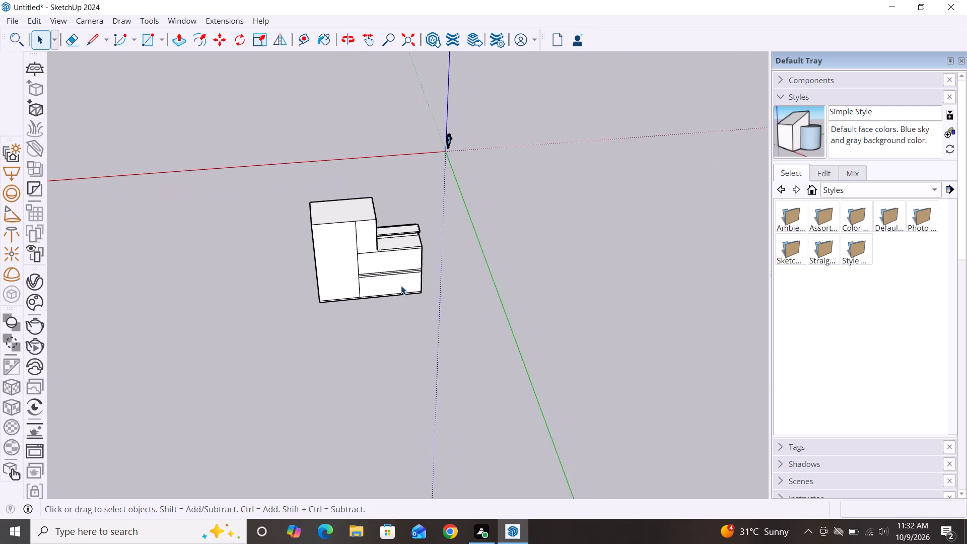
{"action": "scroll", "coordinate": [401, 286], "scroll_direction": "up", "scroll_amount": 4}
{"action": "scroll", "coordinate": [391, 278], "scroll_direction": "down", "scroll_amount": 4}
{"action": "scroll", "coordinate": [491, 330], "scroll_direction": "down", "scroll_amount": 3}
{"action": "middle_click_drag", "start_coordinate": [537, 350], "coordinate": [426, 375]}
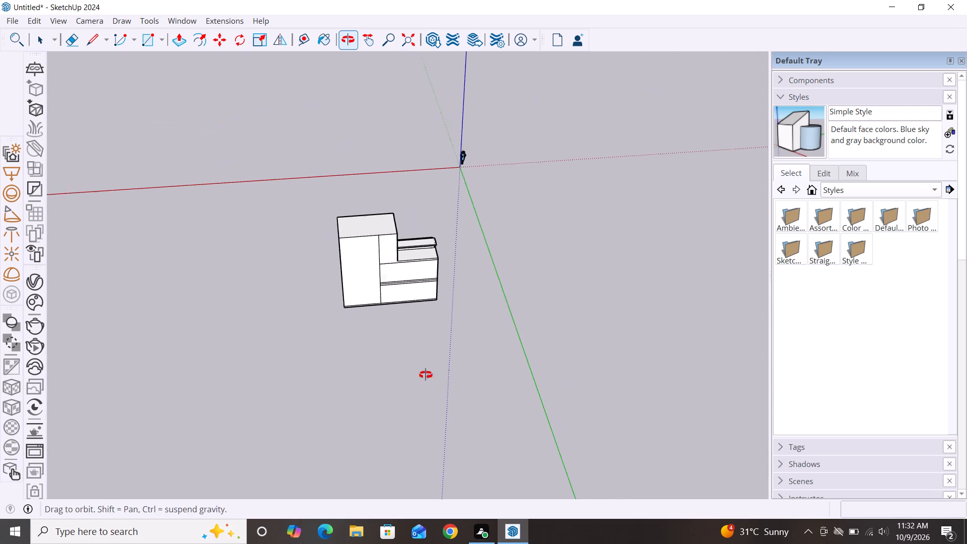
{"action": "middle_click_drag", "start_coordinate": [426, 375], "coordinate": [274, 373]}
{"action": "scroll", "coordinate": [404, 231], "scroll_direction": "down", "scroll_amount": 2}
{"action": "middle_click_drag", "start_coordinate": [518, 357], "coordinate": [149, 358]}
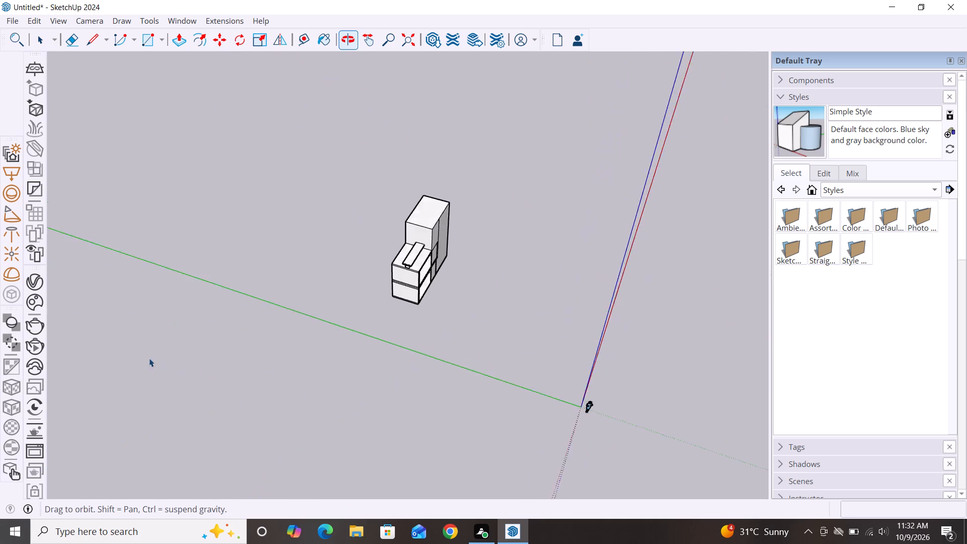
{"action": "middle_click_drag", "start_coordinate": [149, 358], "coordinate": [150, 359]}
{"action": "scroll", "coordinate": [453, 269], "scroll_direction": "down", "scroll_amount": 2}
{"action": "middle_click_drag", "start_coordinate": [460, 340], "coordinate": [192, 269]}
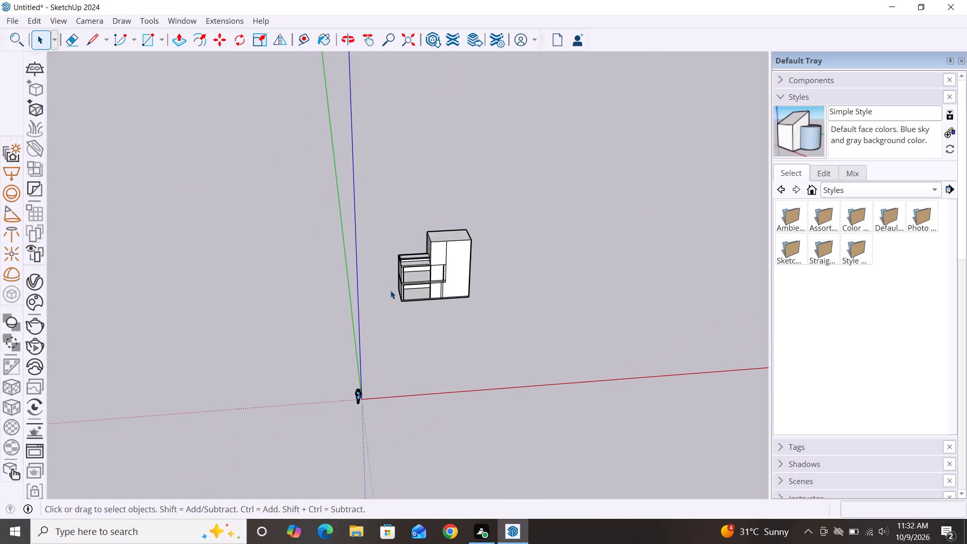
{"action": "scroll", "coordinate": [390, 287], "scroll_direction": "up", "scroll_amount": 9}
{"action": "scroll", "coordinate": [362, 278], "scroll_direction": "down", "scroll_amount": 3}
{"action": "scroll", "coordinate": [428, 257], "scroll_direction": "up", "scroll_amount": 4}
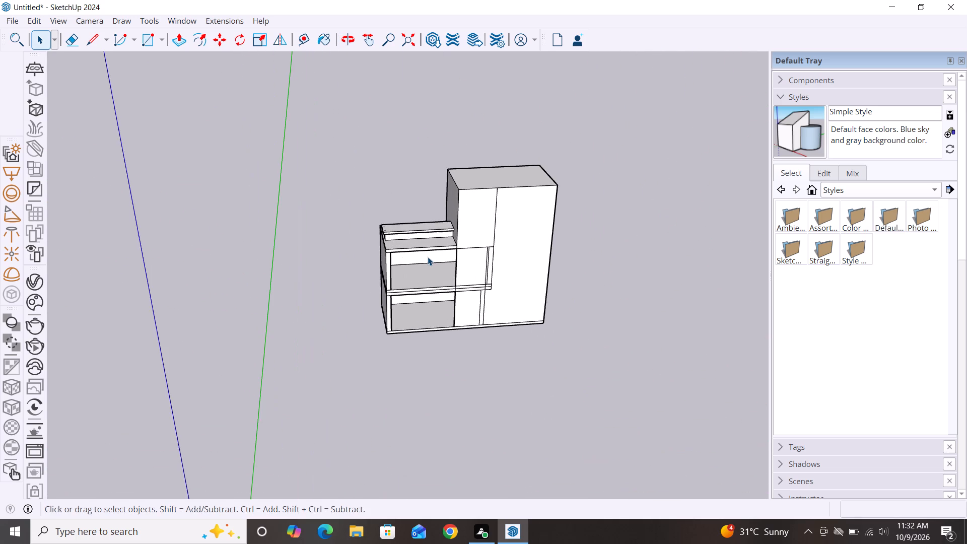
{"action": "scroll", "coordinate": [428, 257], "scroll_direction": "up", "scroll_amount": 6}
{"action": "scroll", "coordinate": [359, 184], "scroll_direction": "down", "scroll_amount": 2}
{"action": "middle_click_drag", "start_coordinate": [426, 349], "coordinate": [439, 293]}
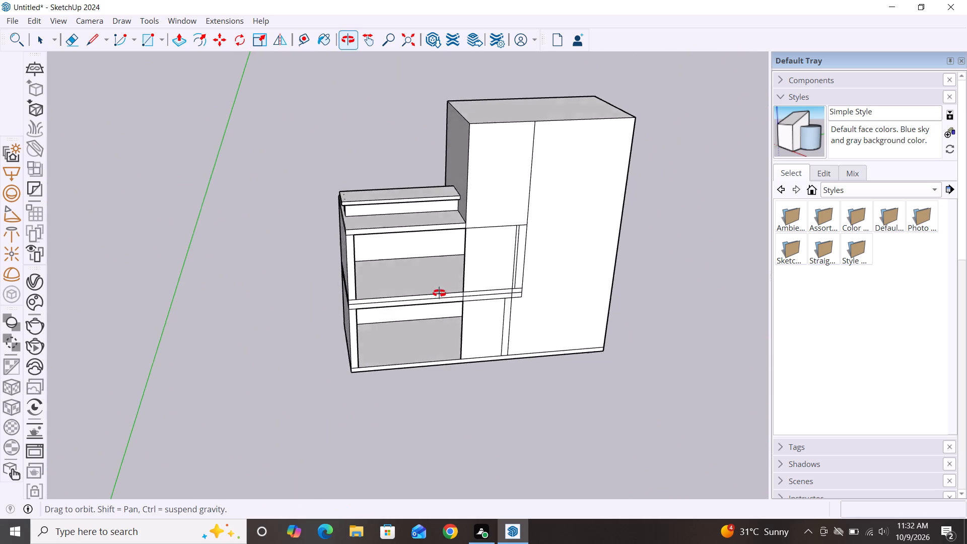
{"action": "middle_click_drag", "start_coordinate": [439, 293], "coordinate": [403, 284]}
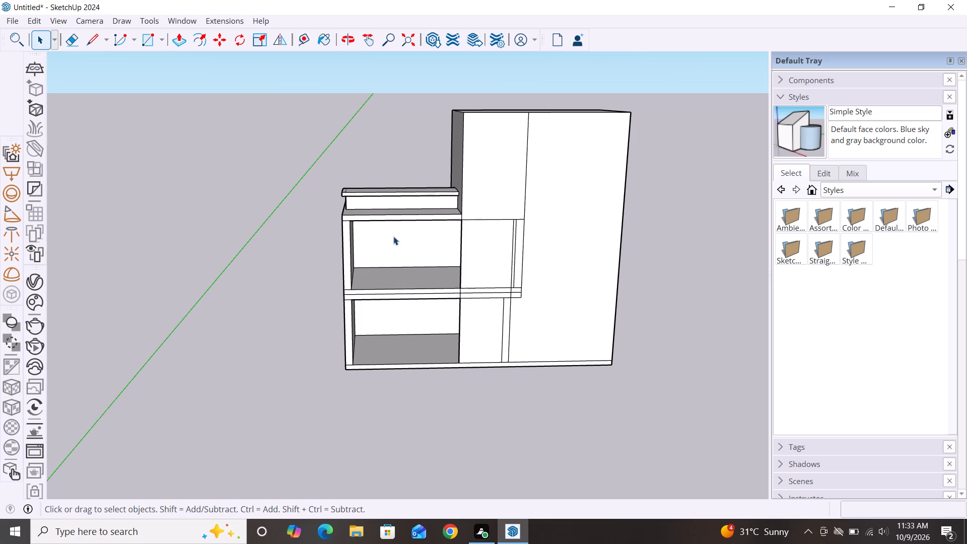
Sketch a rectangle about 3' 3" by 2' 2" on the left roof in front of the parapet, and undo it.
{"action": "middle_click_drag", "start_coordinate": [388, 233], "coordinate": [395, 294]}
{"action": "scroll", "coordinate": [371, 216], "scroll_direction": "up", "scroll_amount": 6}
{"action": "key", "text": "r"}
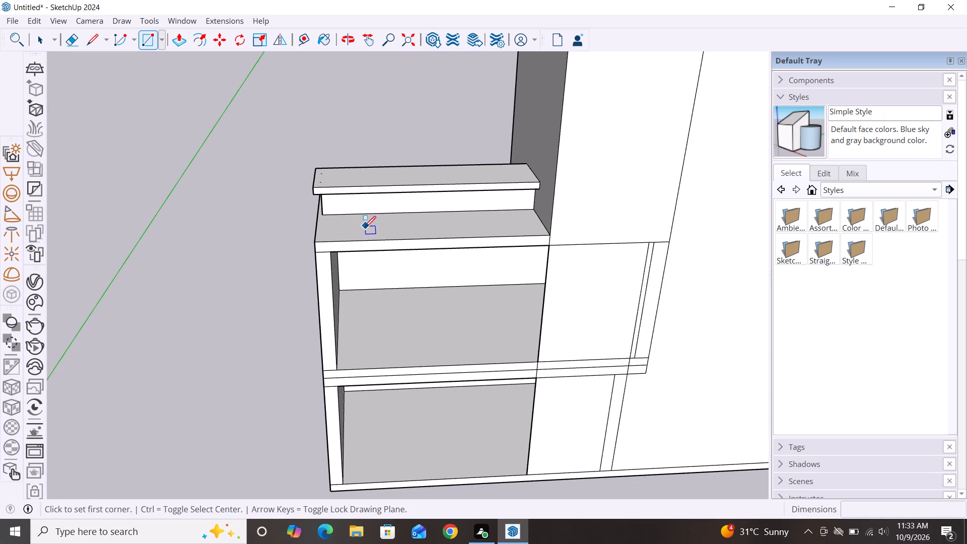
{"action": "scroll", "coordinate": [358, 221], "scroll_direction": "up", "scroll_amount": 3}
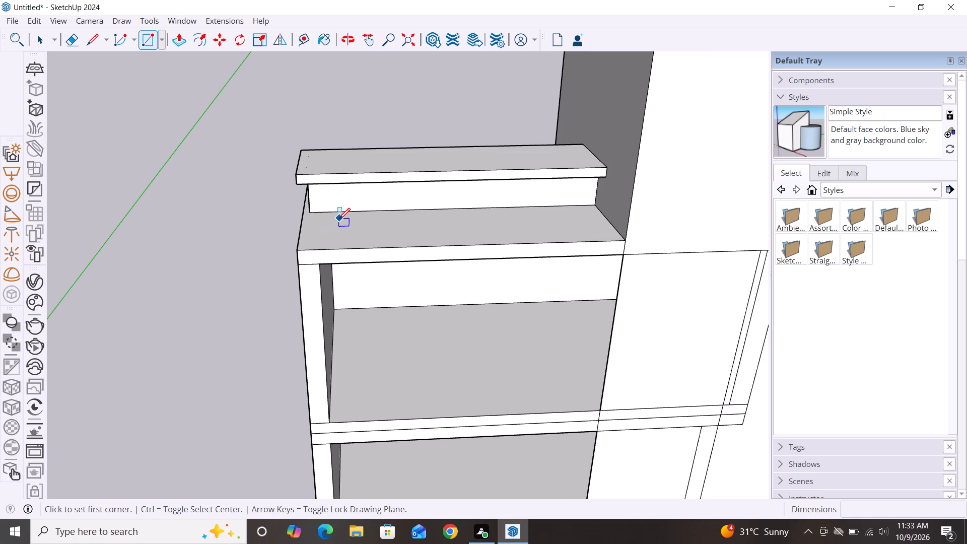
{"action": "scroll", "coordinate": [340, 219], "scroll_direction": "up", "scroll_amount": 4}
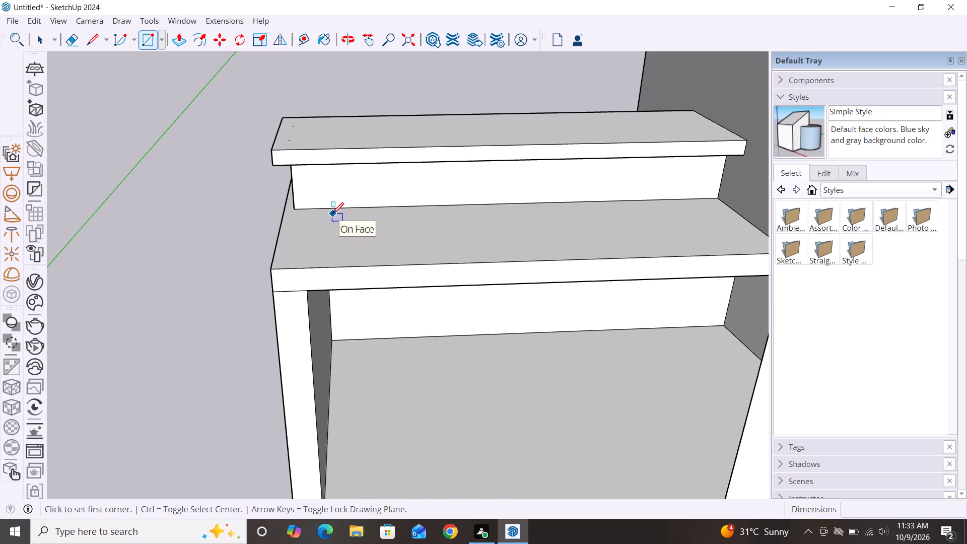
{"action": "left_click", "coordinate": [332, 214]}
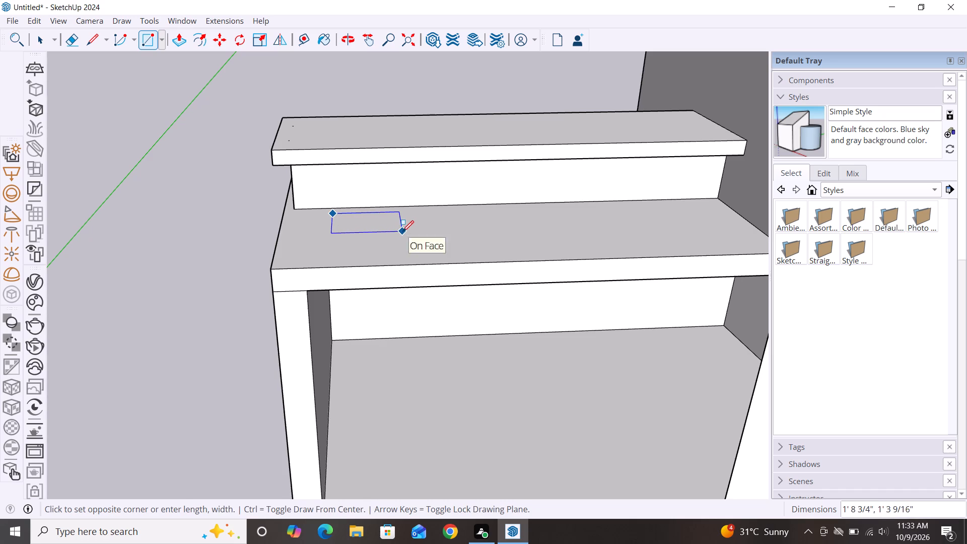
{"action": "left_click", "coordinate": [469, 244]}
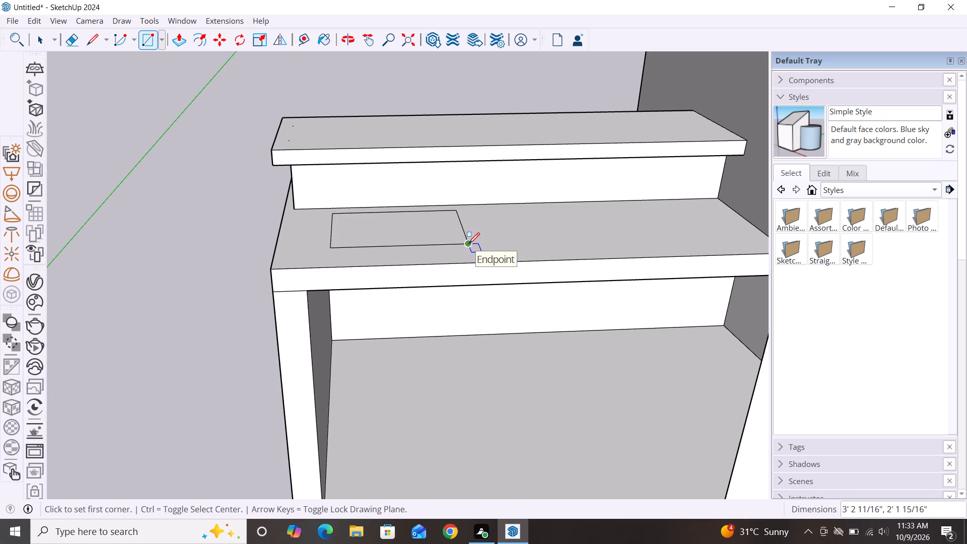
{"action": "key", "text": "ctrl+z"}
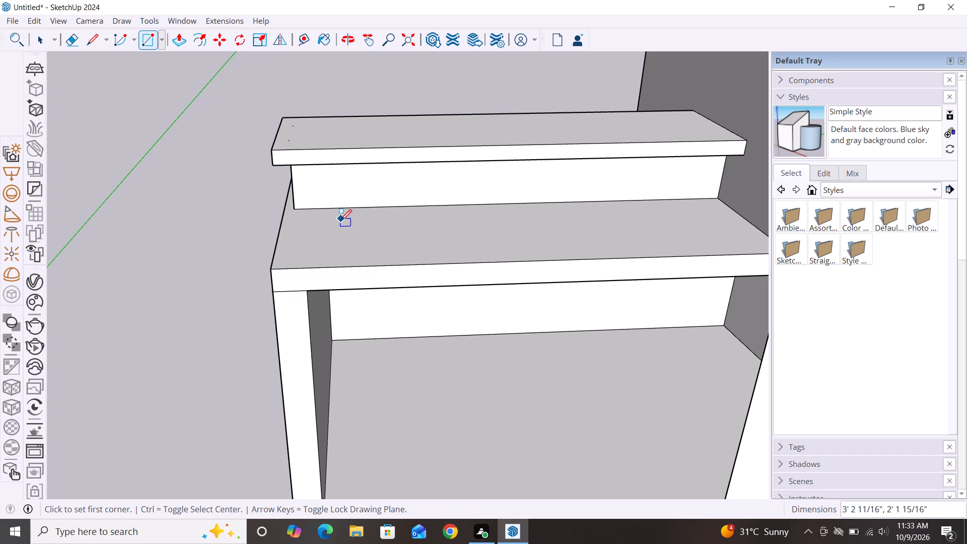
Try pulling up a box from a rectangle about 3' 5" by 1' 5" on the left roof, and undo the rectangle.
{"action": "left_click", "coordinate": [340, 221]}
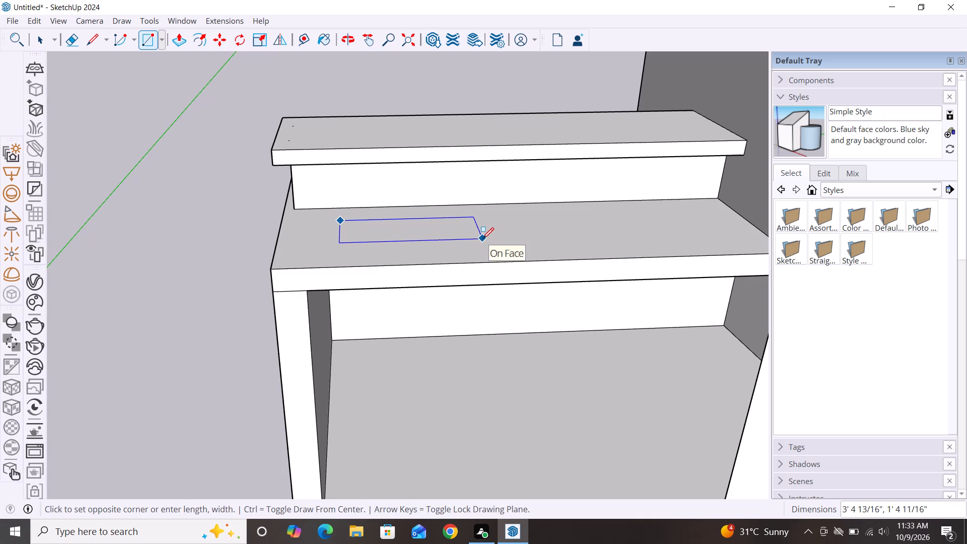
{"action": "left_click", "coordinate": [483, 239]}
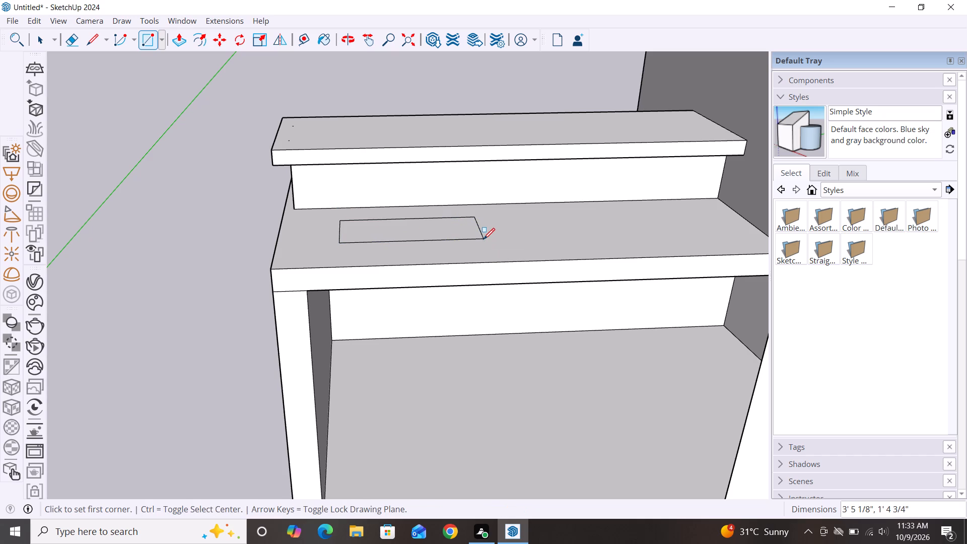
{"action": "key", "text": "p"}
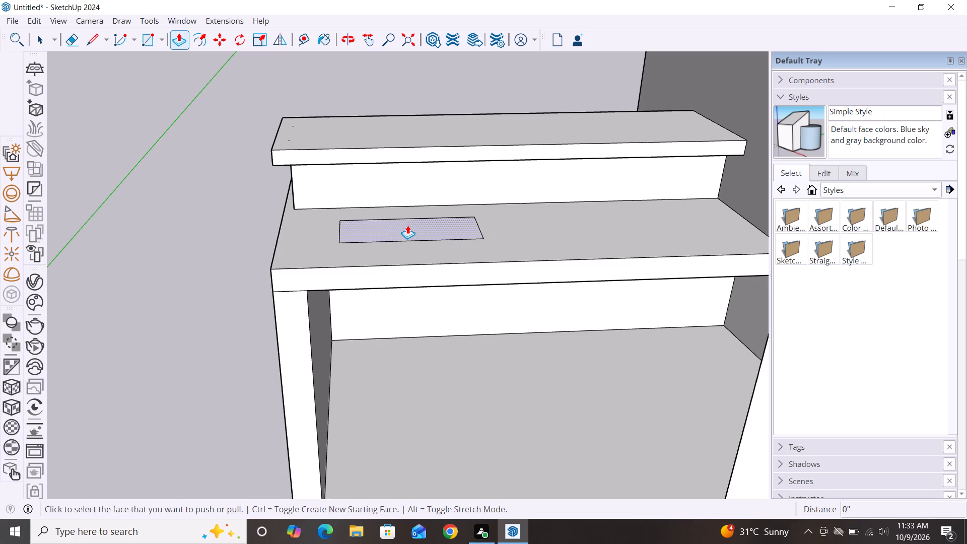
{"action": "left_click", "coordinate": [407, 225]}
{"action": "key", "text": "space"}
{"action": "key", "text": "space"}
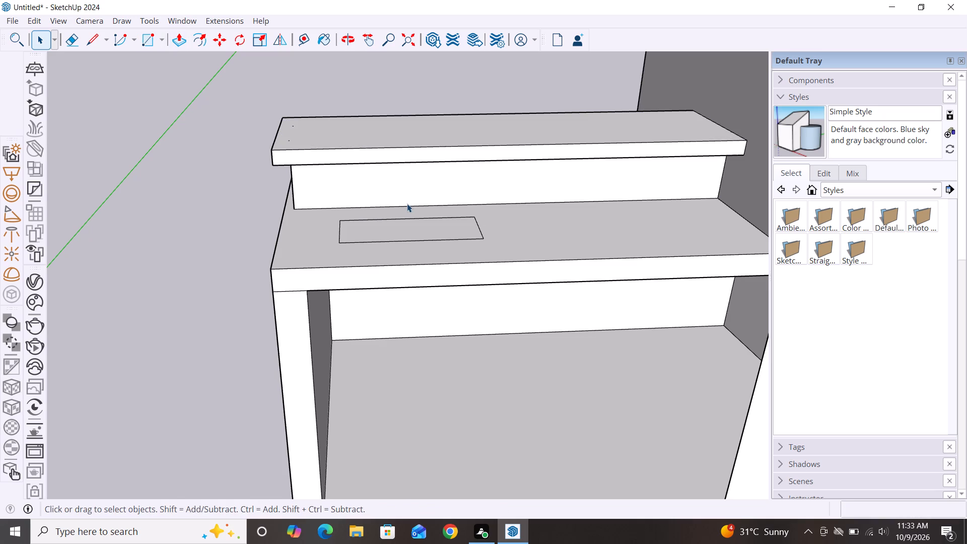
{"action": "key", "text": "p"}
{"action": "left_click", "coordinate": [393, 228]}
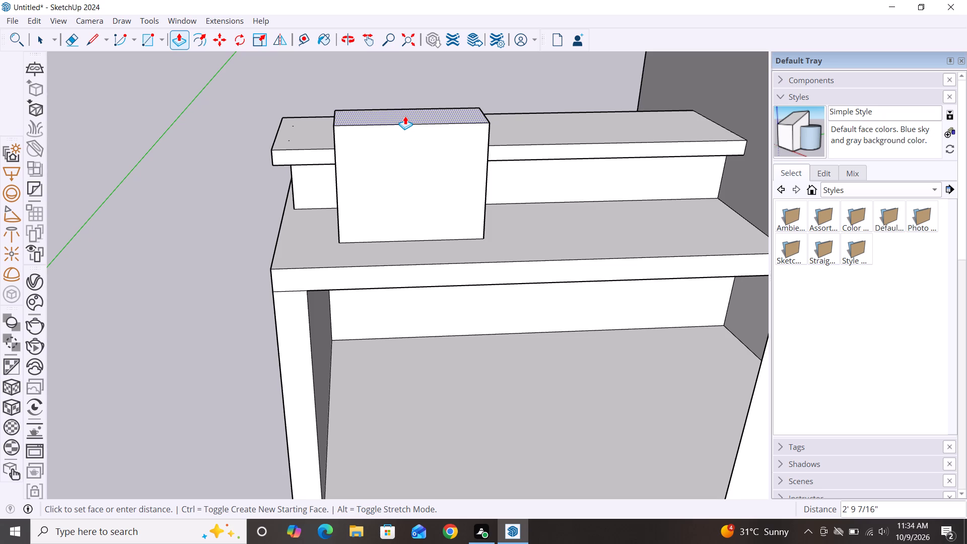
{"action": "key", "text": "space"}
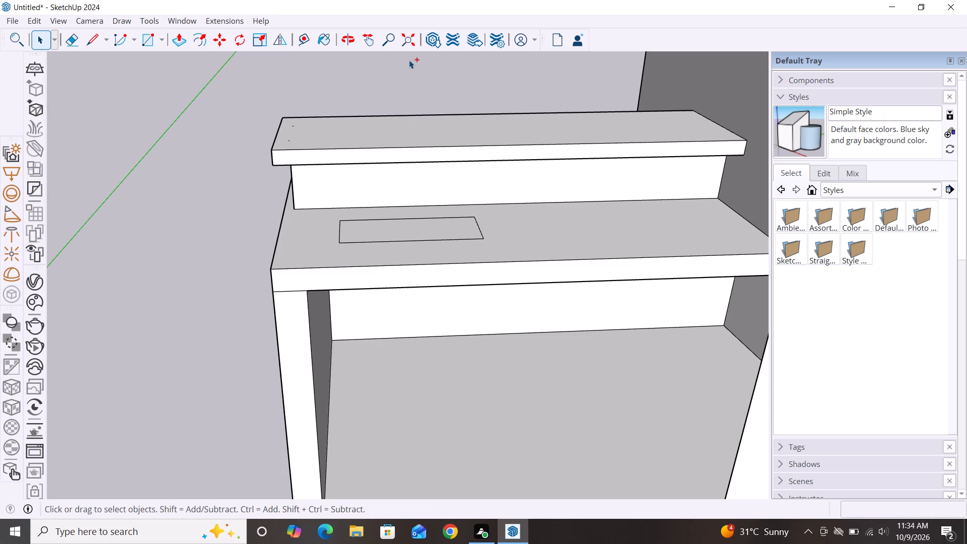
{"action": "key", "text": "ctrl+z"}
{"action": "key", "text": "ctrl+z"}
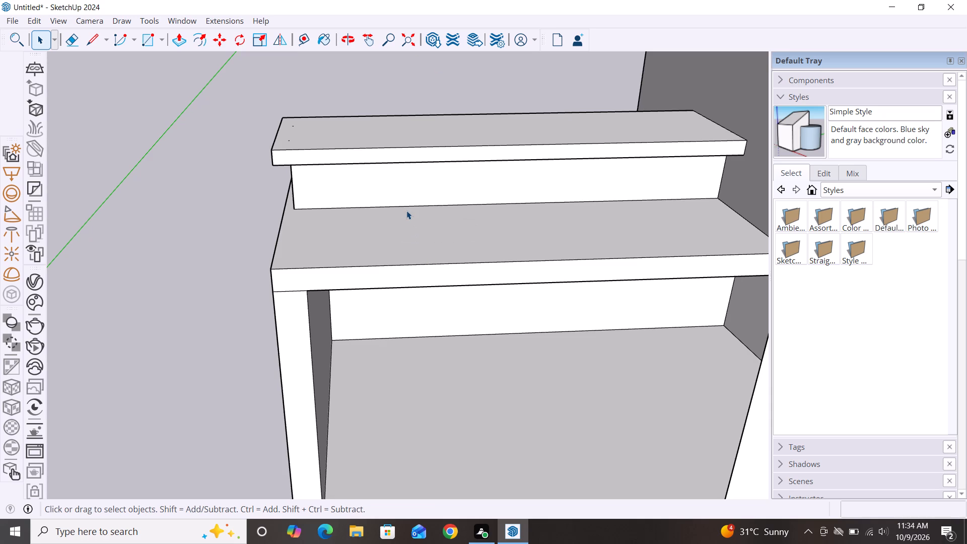
Draw a rectangle about 3' 10" by 1' 10" on the left roof, in front of the parapet and near its free end.
{"action": "scroll", "coordinate": [396, 213], "scroll_direction": "up", "scroll_amount": 4}
{"action": "key", "text": "r"}
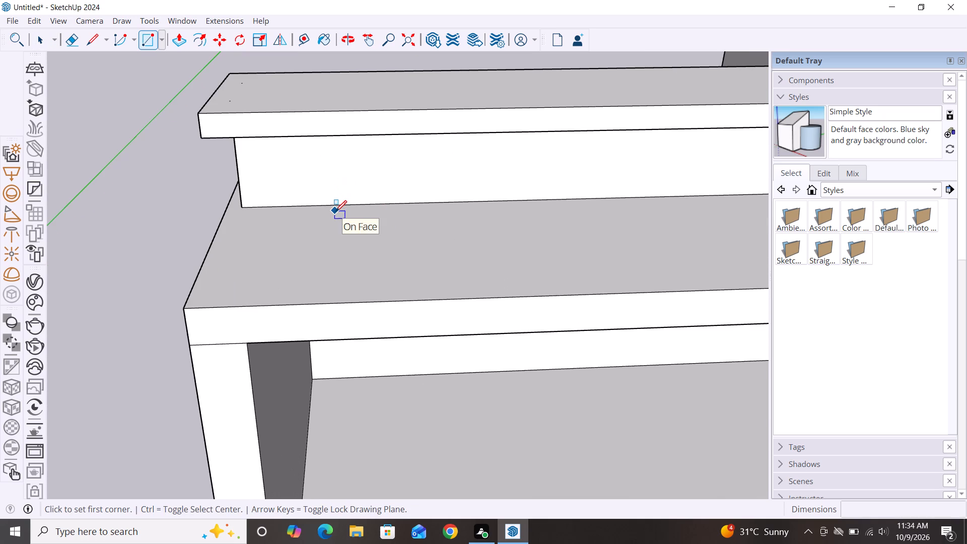
{"action": "left_click_drag", "start_coordinate": [334, 212], "coordinate": [342, 226]}
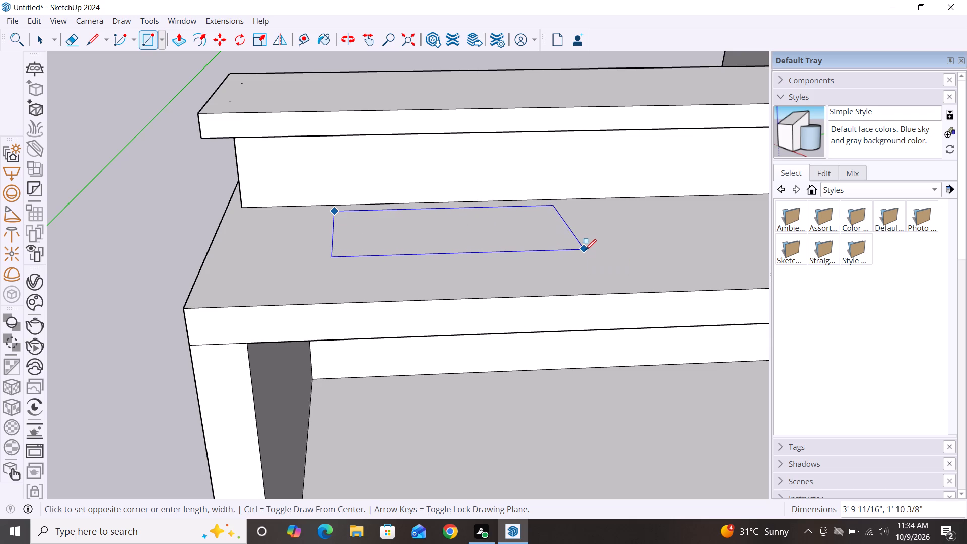
{"action": "left_click", "coordinate": [585, 250]}
Push/Pull the new roof rectangle upward about 3' 9" so the block rises above the parapet cap.
{"action": "key", "text": "p"}
{"action": "left_click", "coordinate": [461, 228]}
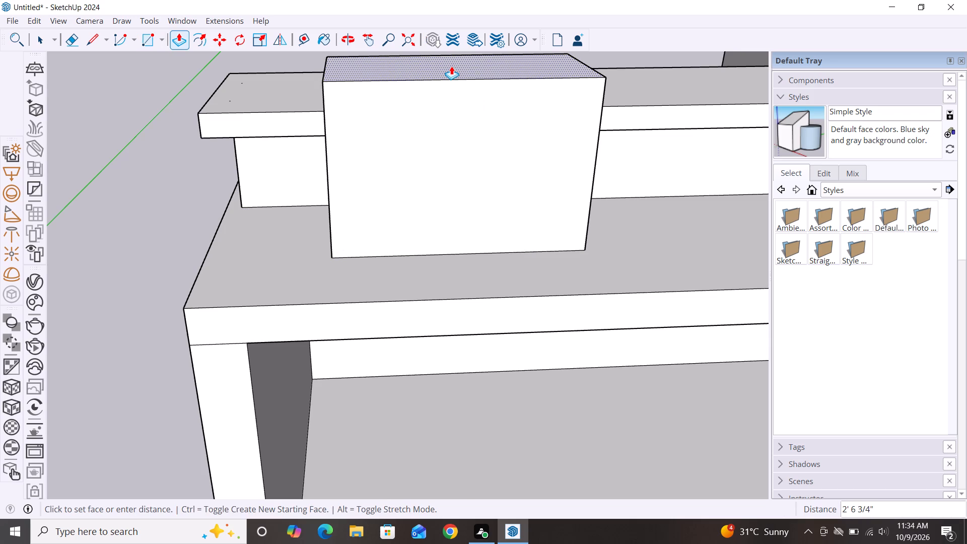
{"action": "scroll", "coordinate": [451, 65], "scroll_direction": "down", "scroll_amount": 7}
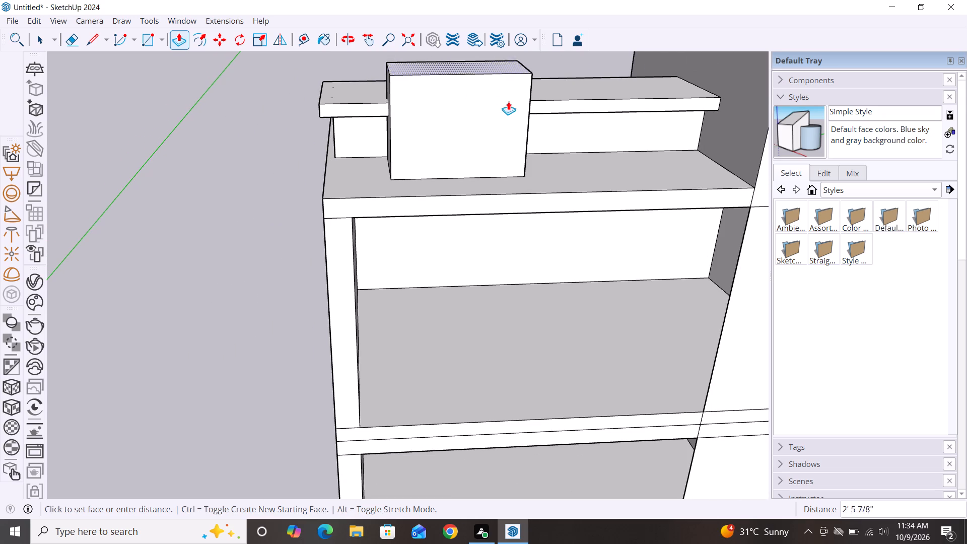
{"action": "scroll", "coordinate": [508, 101], "scroll_direction": "down", "scroll_amount": 6}
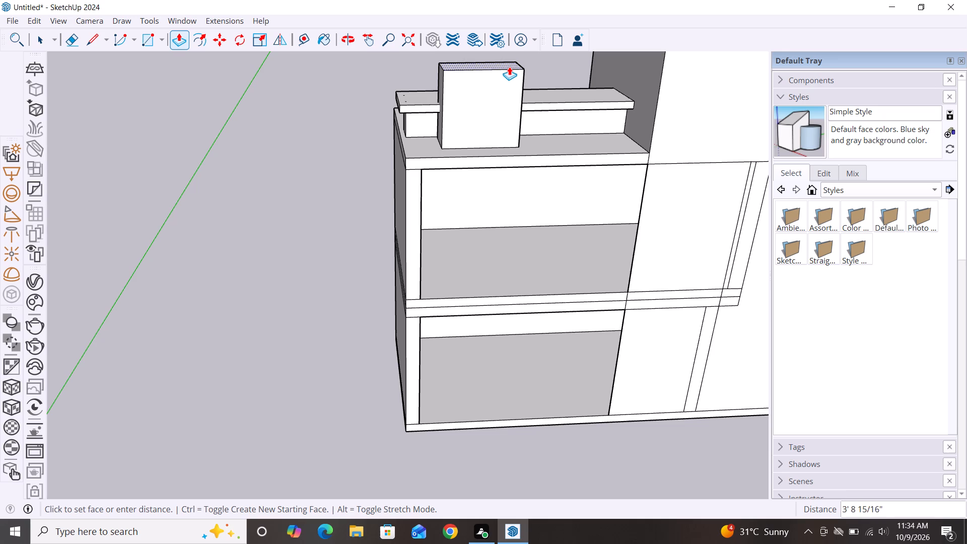
{"action": "left_click", "coordinate": [511, 70]}
{"action": "key", "text": "space"}
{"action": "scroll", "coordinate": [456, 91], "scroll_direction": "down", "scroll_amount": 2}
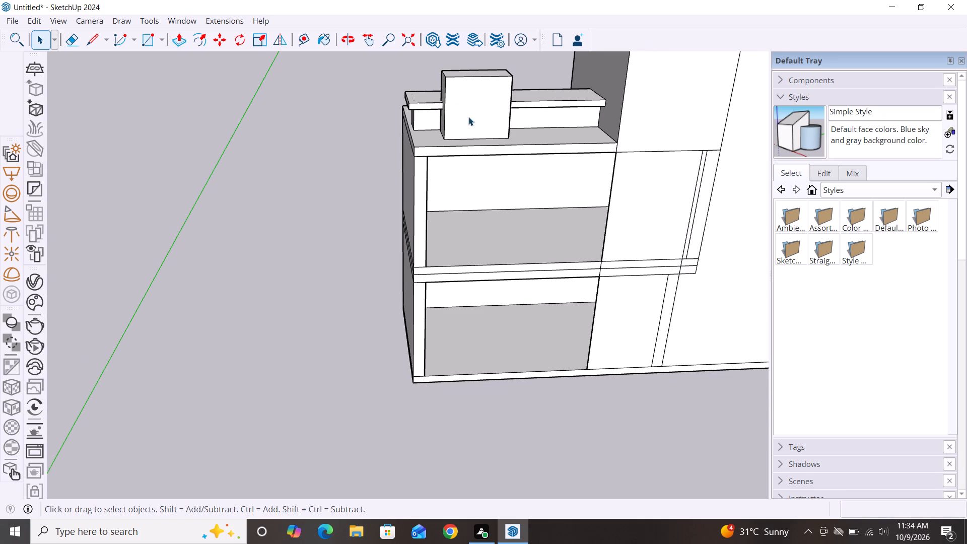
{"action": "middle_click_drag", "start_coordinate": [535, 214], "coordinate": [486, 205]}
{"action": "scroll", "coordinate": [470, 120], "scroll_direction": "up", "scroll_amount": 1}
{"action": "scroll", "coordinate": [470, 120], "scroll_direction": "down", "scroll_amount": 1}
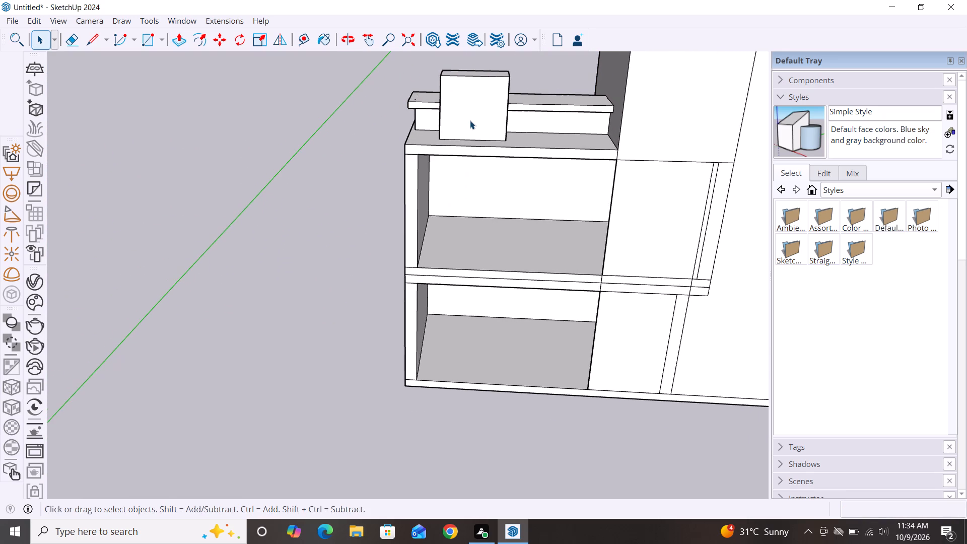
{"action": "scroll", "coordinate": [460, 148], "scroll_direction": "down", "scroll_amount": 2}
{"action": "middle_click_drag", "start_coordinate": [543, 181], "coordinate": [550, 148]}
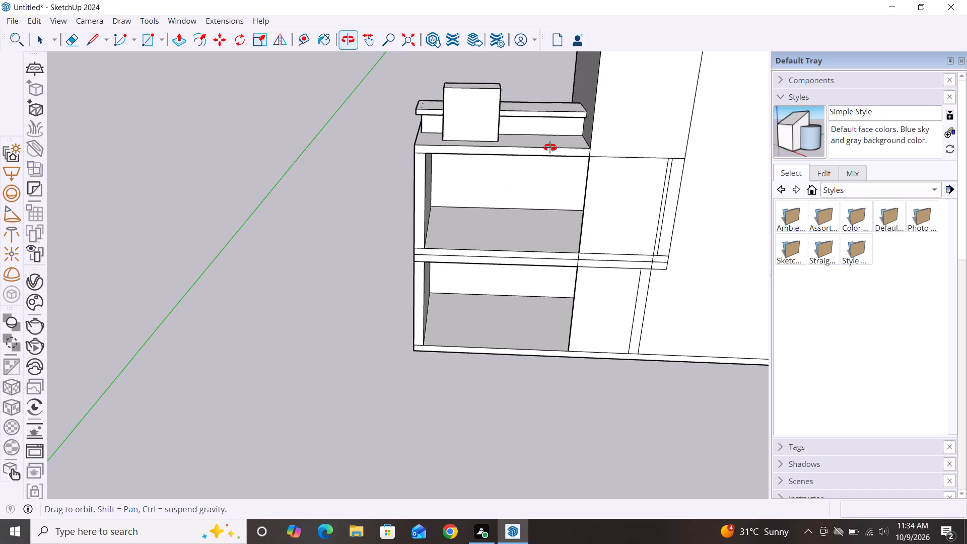
Push/Pull the roof block's side face about 1' 7" toward the taller block to widen it.
{"action": "middle_click_drag", "start_coordinate": [550, 148], "coordinate": [527, 95]}
{"action": "scroll", "coordinate": [344, 136], "scroll_direction": "down", "scroll_amount": 1}
{"action": "middle_click_drag", "start_coordinate": [454, 317], "coordinate": [589, 316]}
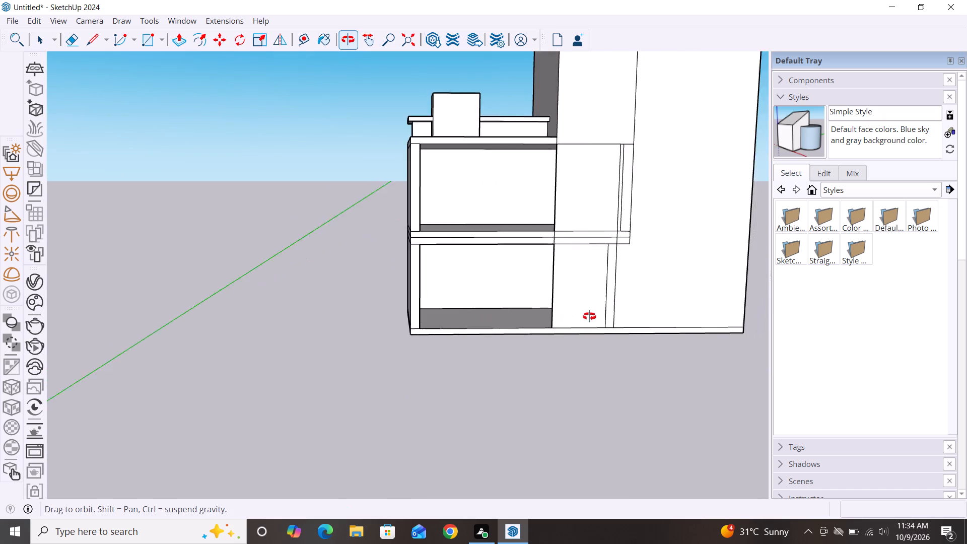
{"action": "middle_click_drag", "start_coordinate": [589, 316], "coordinate": [547, 313]}
{"action": "scroll", "coordinate": [323, 211], "scroll_direction": "down", "scroll_amount": 1}
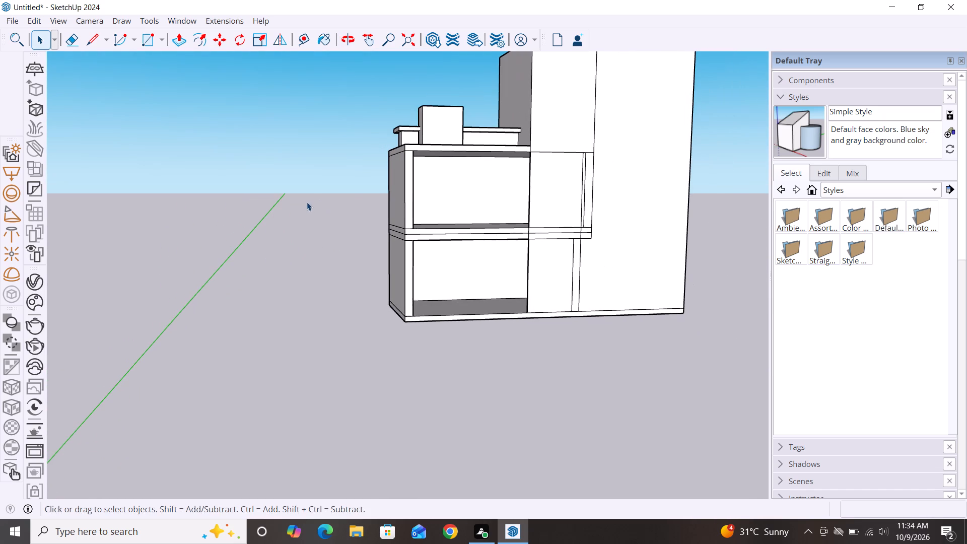
{"action": "middle_click_drag", "start_coordinate": [553, 241], "coordinate": [388, 261]}
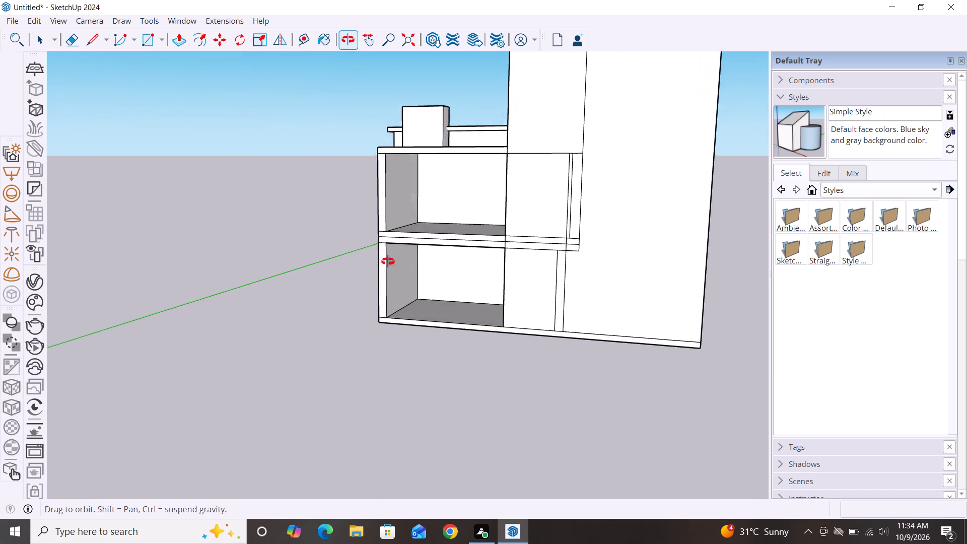
{"action": "middle_click_drag", "start_coordinate": [388, 261], "coordinate": [385, 262]}
{"action": "scroll", "coordinate": [463, 127], "scroll_direction": "up", "scroll_amount": 8}
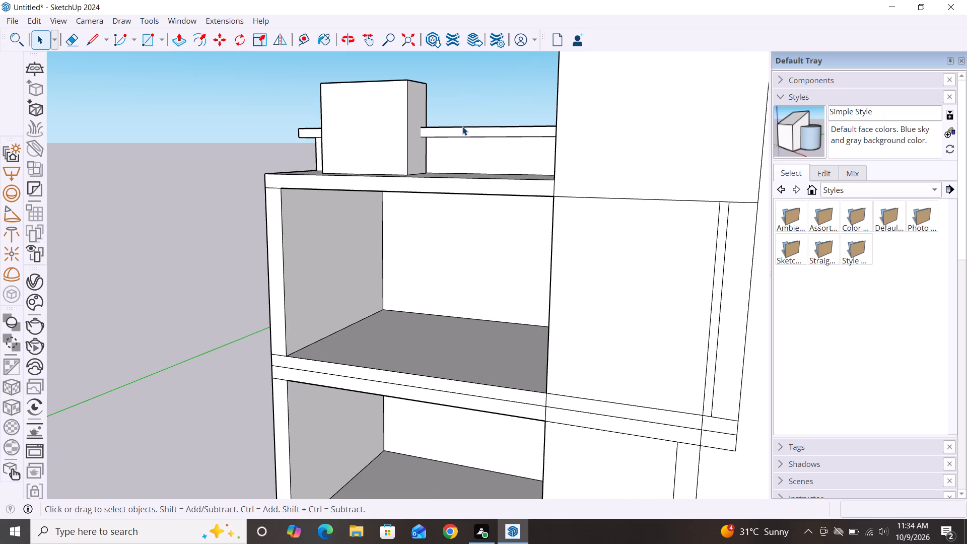
{"action": "key", "text": "p"}
{"action": "left_click", "coordinate": [418, 147]}
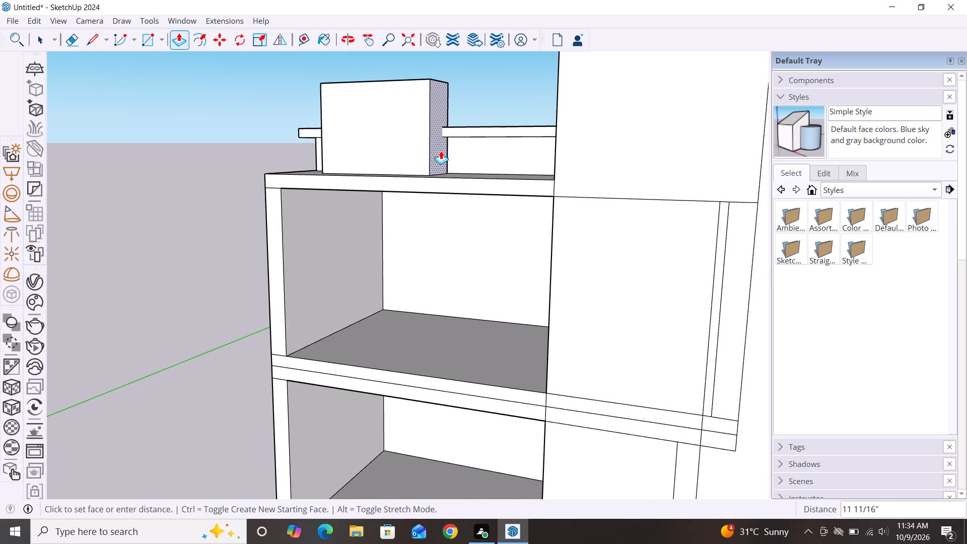
{"action": "left_click", "coordinate": [456, 156]}
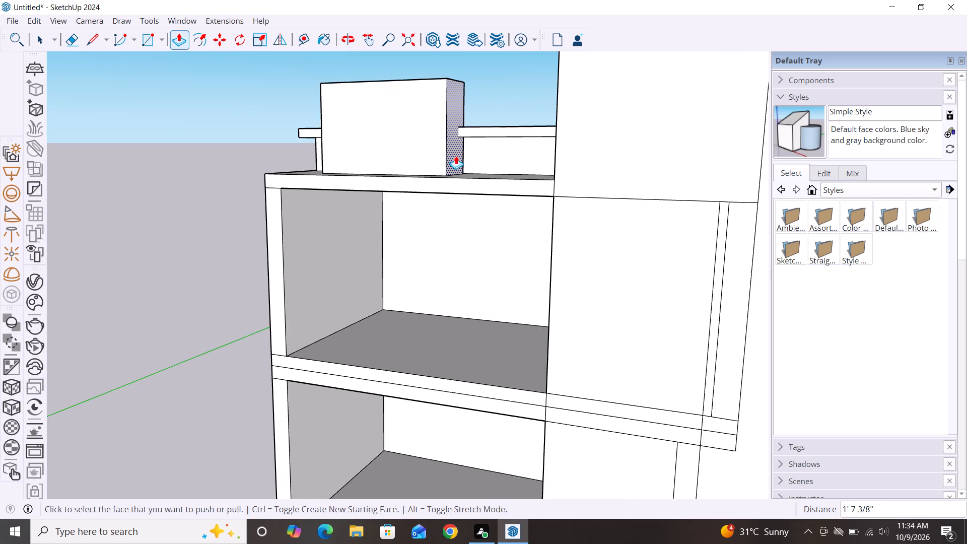
{"action": "key", "text": "space"}
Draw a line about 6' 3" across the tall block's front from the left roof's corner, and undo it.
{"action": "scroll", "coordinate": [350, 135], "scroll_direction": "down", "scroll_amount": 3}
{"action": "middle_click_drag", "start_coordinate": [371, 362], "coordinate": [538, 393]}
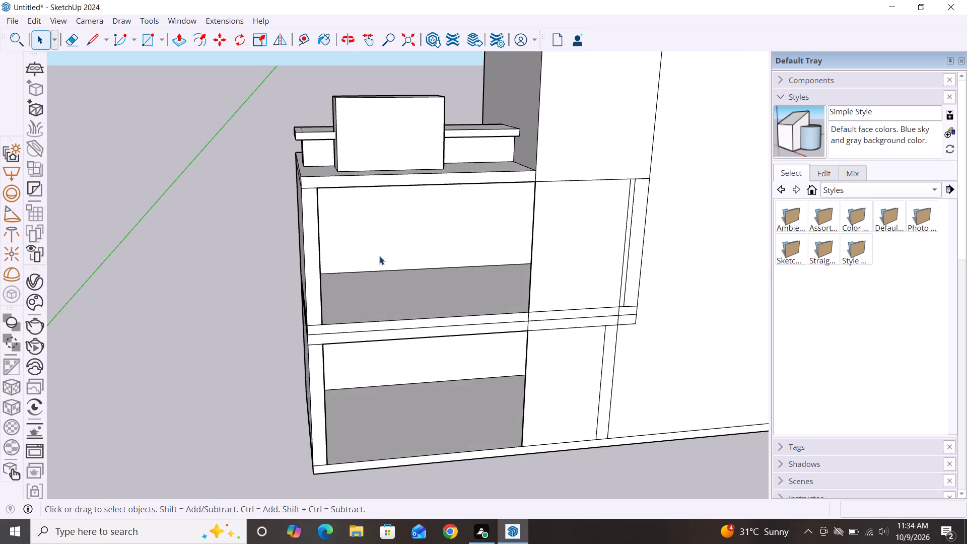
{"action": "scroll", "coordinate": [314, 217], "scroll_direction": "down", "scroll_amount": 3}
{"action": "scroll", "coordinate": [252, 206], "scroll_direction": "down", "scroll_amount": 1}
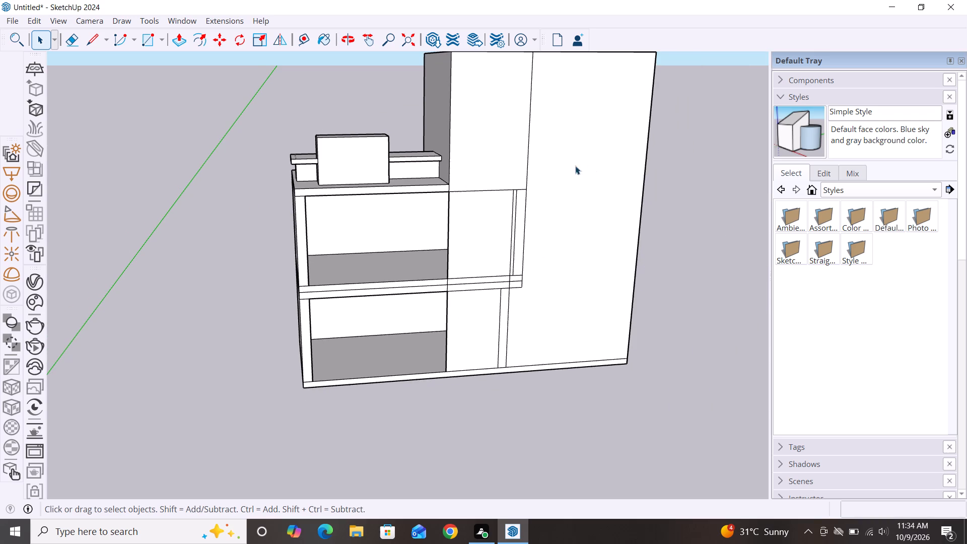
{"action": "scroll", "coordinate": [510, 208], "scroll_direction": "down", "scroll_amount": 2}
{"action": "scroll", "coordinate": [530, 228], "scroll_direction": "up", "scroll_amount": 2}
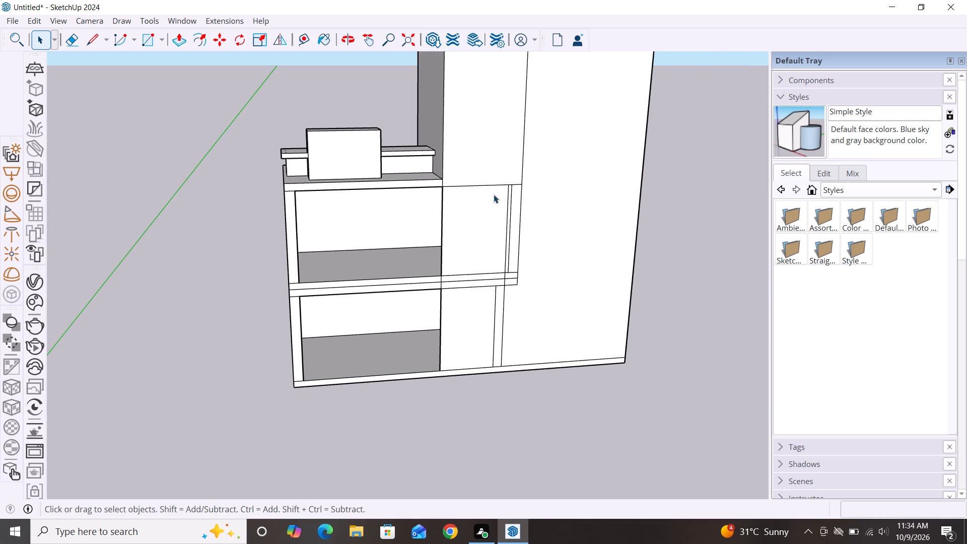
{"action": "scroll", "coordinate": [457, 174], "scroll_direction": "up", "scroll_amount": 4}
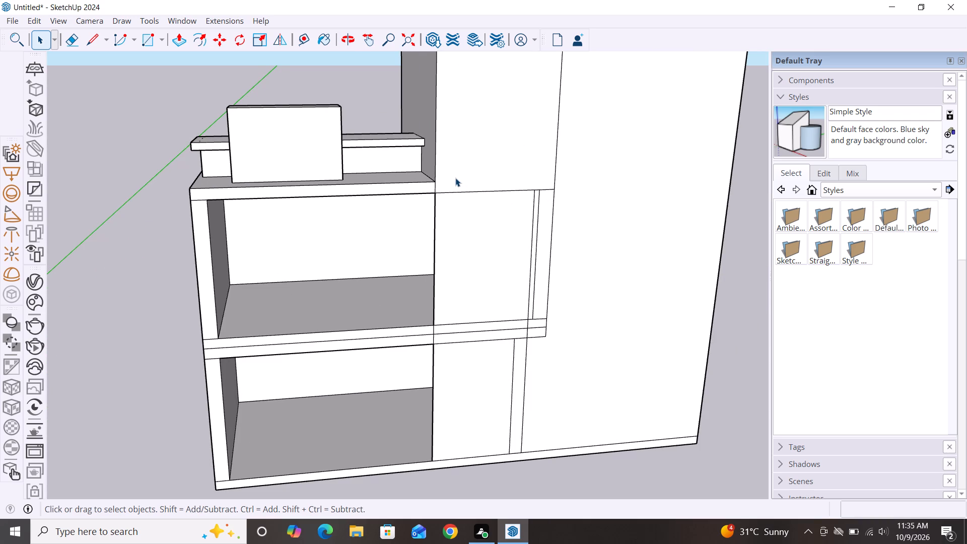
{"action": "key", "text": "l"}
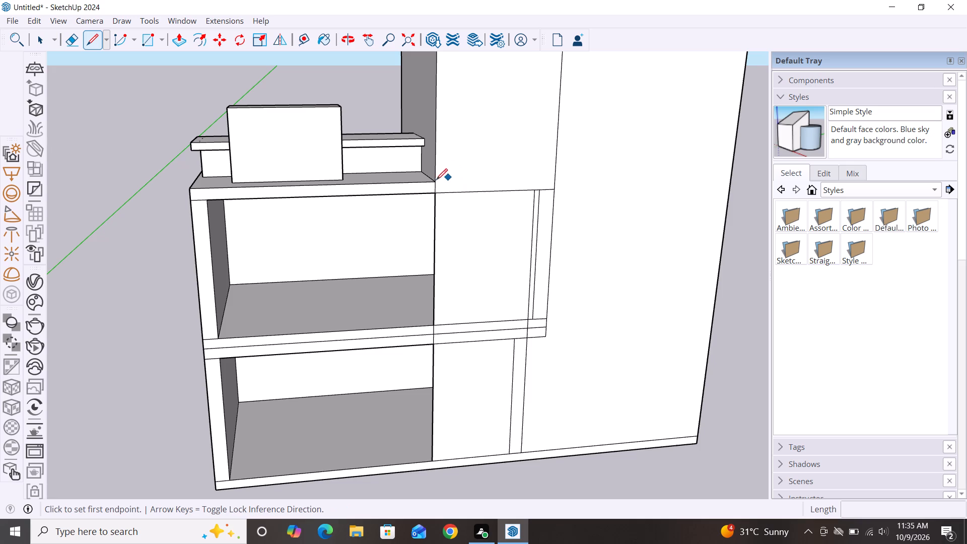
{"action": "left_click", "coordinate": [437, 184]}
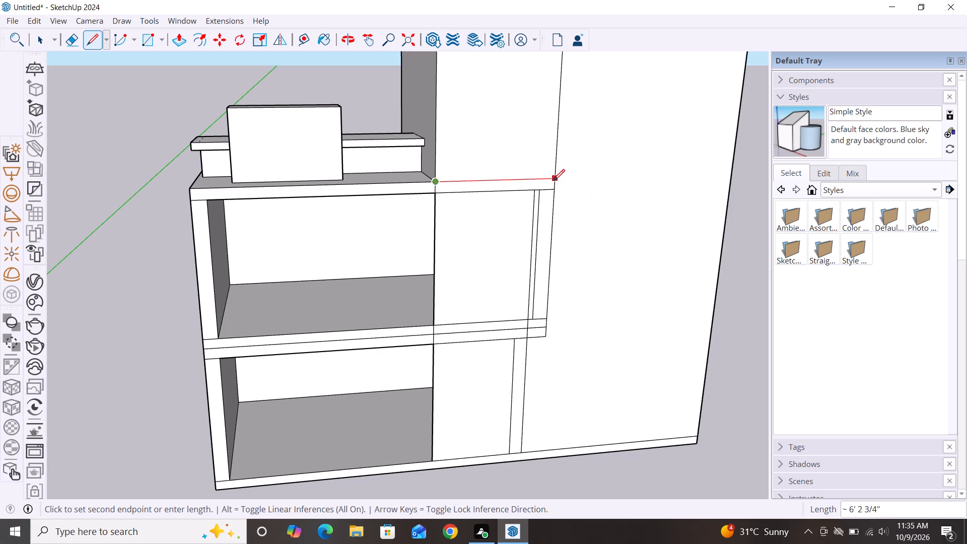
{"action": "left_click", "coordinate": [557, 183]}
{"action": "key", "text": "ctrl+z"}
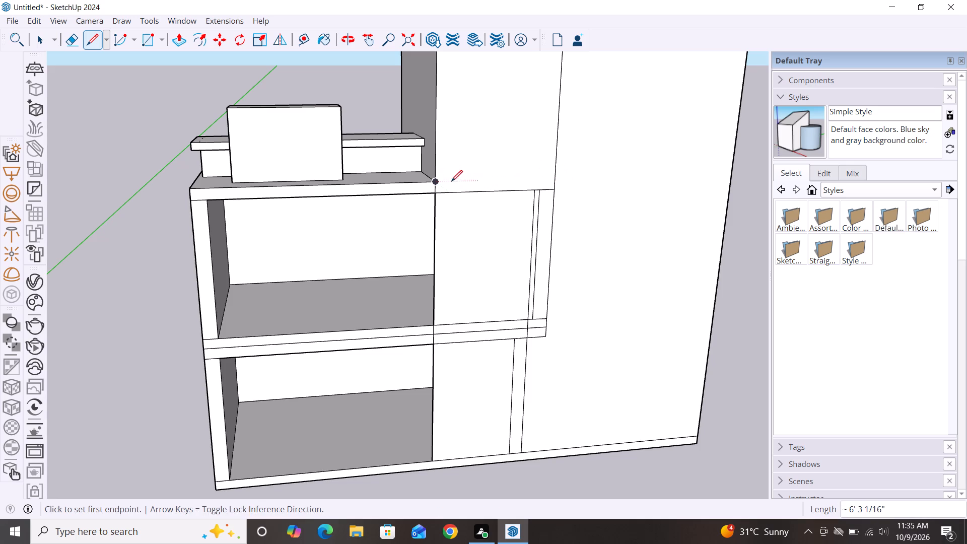
Draw a line about 6' 3" across the tall block's front, from the left roof's top front corner to the vertical line.
{"action": "left_click", "coordinate": [439, 181]}
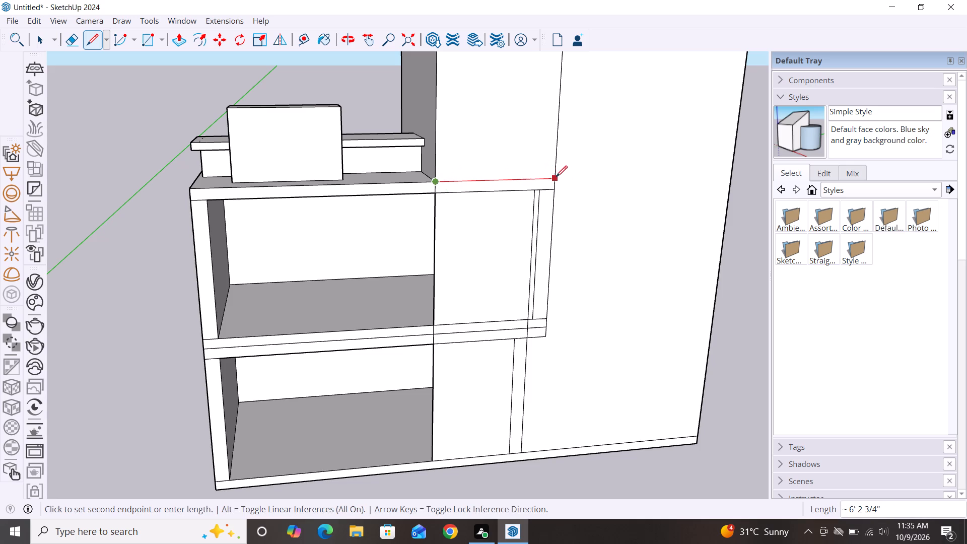
{"action": "left_click", "coordinate": [558, 177]}
{"action": "key", "text": "space"}
Push/Pull the tall block's outer side face outward about 3' 2".
{"action": "scroll", "coordinate": [501, 185], "scroll_direction": "down", "scroll_amount": 5}
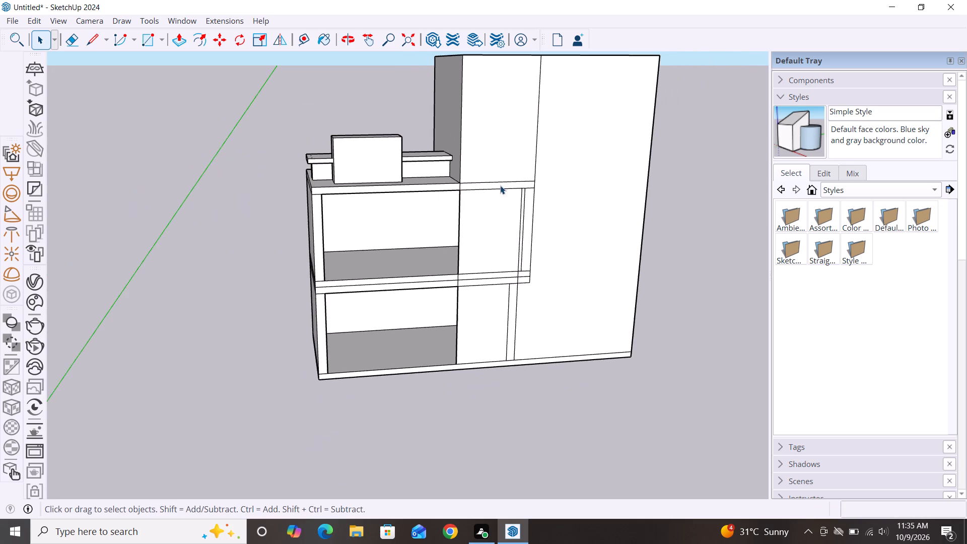
{"action": "scroll", "coordinate": [500, 185], "scroll_direction": "down", "scroll_amount": 2}
{"action": "scroll", "coordinate": [409, 219], "scroll_direction": "down", "scroll_amount": 5}
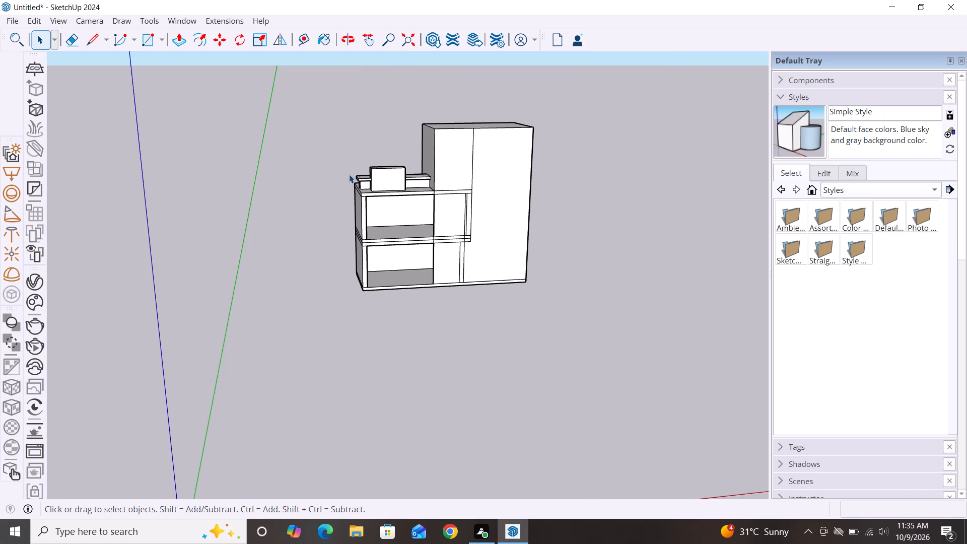
{"action": "scroll", "coordinate": [348, 171], "scroll_direction": "down", "scroll_amount": 2}
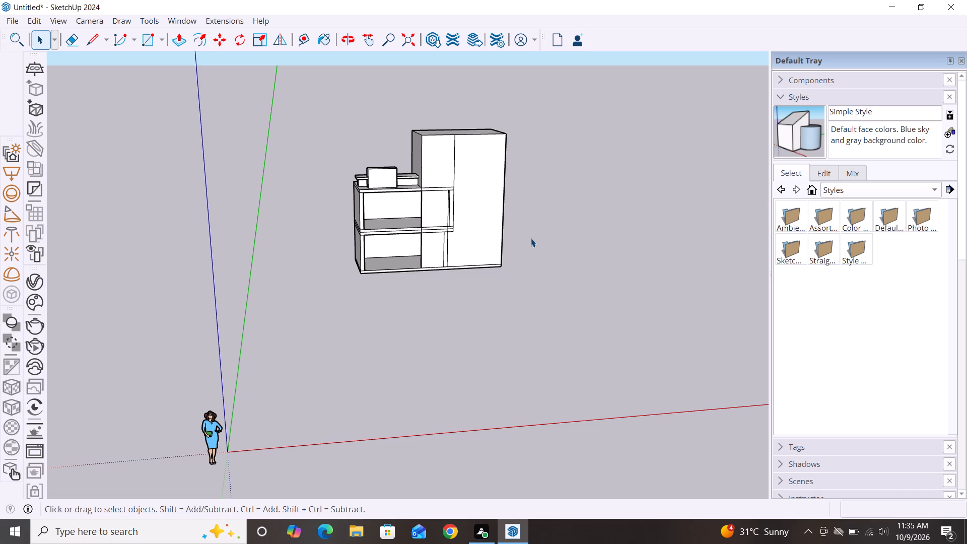
{"action": "scroll", "coordinate": [493, 122], "scroll_direction": "up", "scroll_amount": 3}
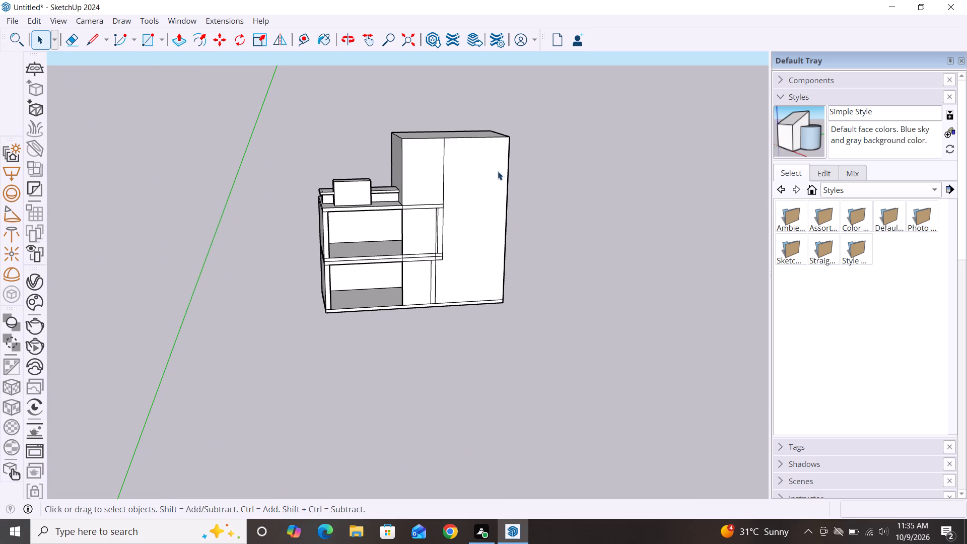
{"action": "scroll", "coordinate": [585, 220], "scroll_direction": "down", "scroll_amount": 1}
{"action": "middle_click_drag", "start_coordinate": [576, 322], "coordinate": [463, 323]}
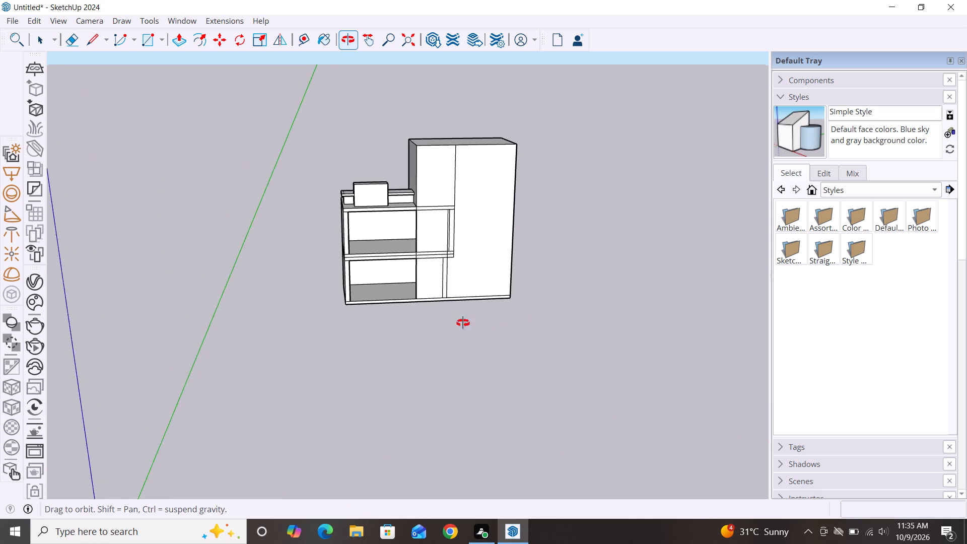
{"action": "middle_click_drag", "start_coordinate": [463, 323], "coordinate": [312, 322]}
{"action": "key", "text": "p"}
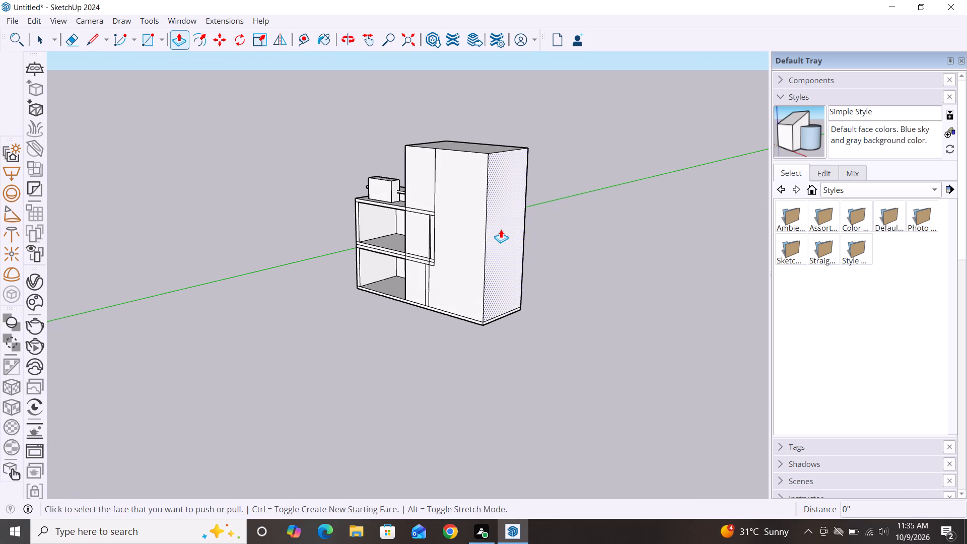
{"action": "left_click", "coordinate": [501, 229]}
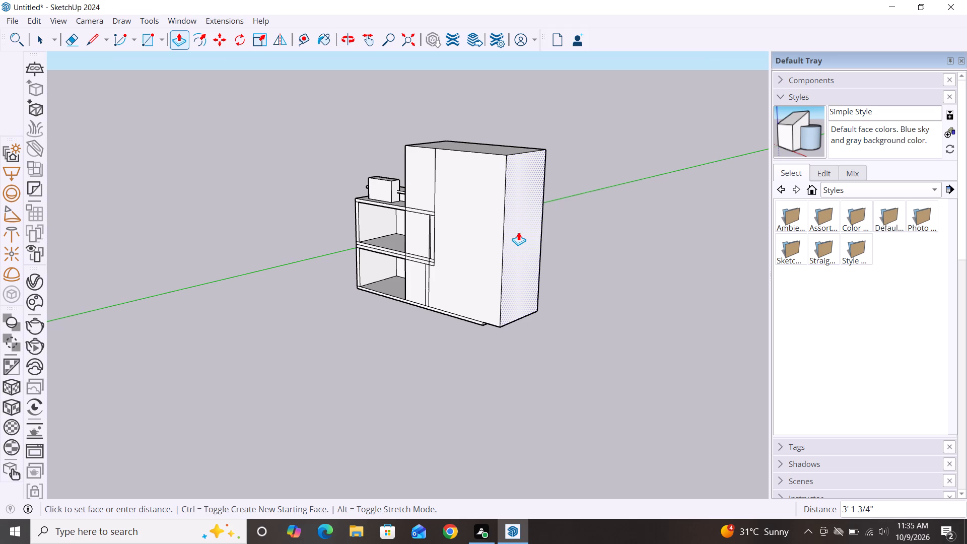
{"action": "left_click", "coordinate": [518, 232]}
Push/Pull the base slab's end face outward about 3' 2" to align with the tall block's side.
{"action": "middle_click_drag", "start_coordinate": [528, 351], "coordinate": [505, 199]}
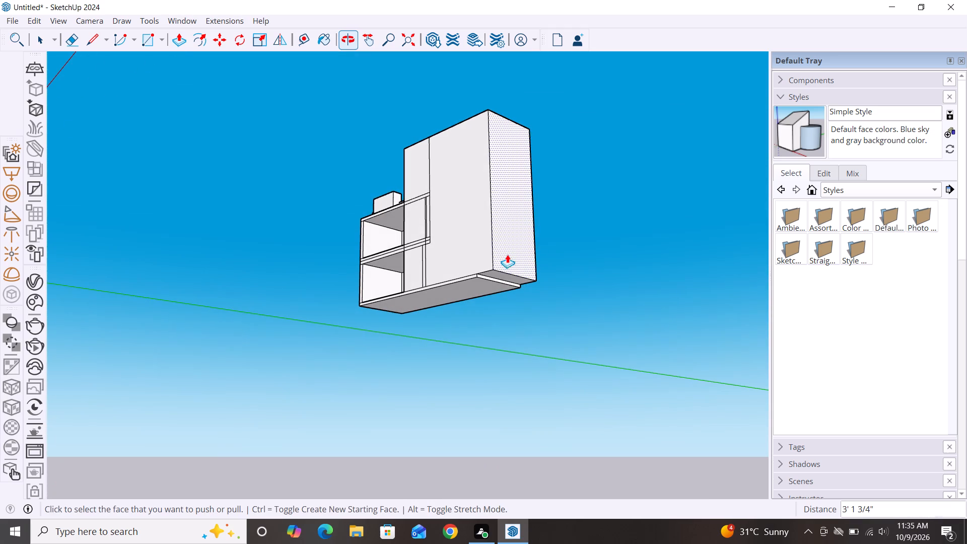
{"action": "left_click", "coordinate": [505, 282]}
{"action": "left_click", "coordinate": [518, 240]}
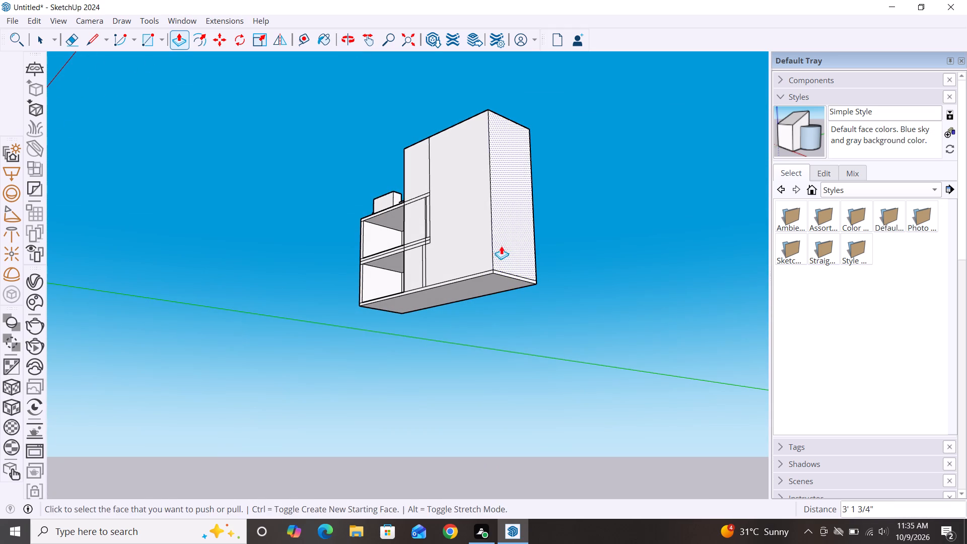
{"action": "key", "text": "space"}
Examine the proportions of the whole elevation and the widened tall block from the front.
{"action": "scroll", "coordinate": [423, 239], "scroll_direction": "down", "scroll_amount": 3}
{"action": "middle_click_drag", "start_coordinate": [417, 346], "coordinate": [614, 422]}
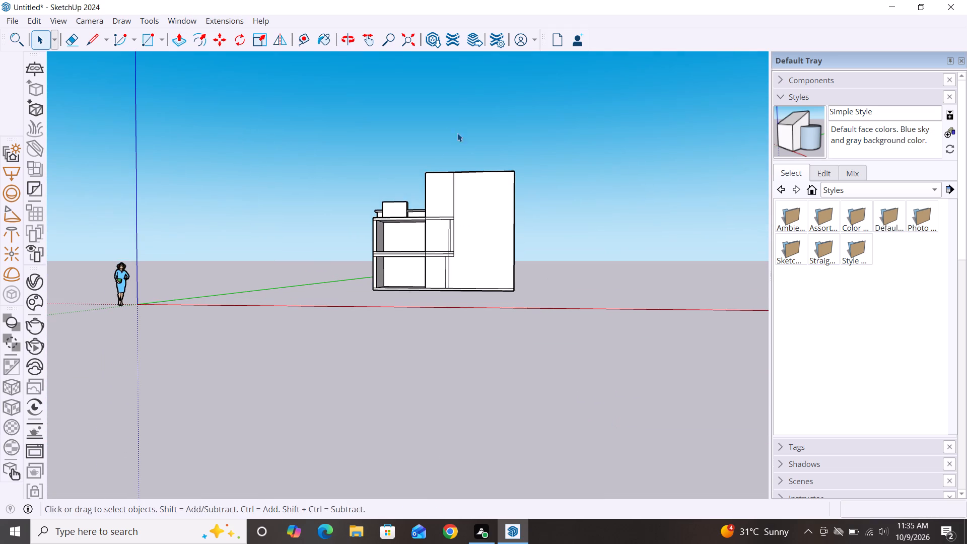
{"action": "scroll", "coordinate": [440, 138], "scroll_direction": "down", "scroll_amount": 1}
{"action": "middle_click_drag", "start_coordinate": [408, 299], "coordinate": [543, 336]}
{"action": "scroll", "coordinate": [452, 198], "scroll_direction": "up", "scroll_amount": 3}
{"action": "key", "text": "space"}
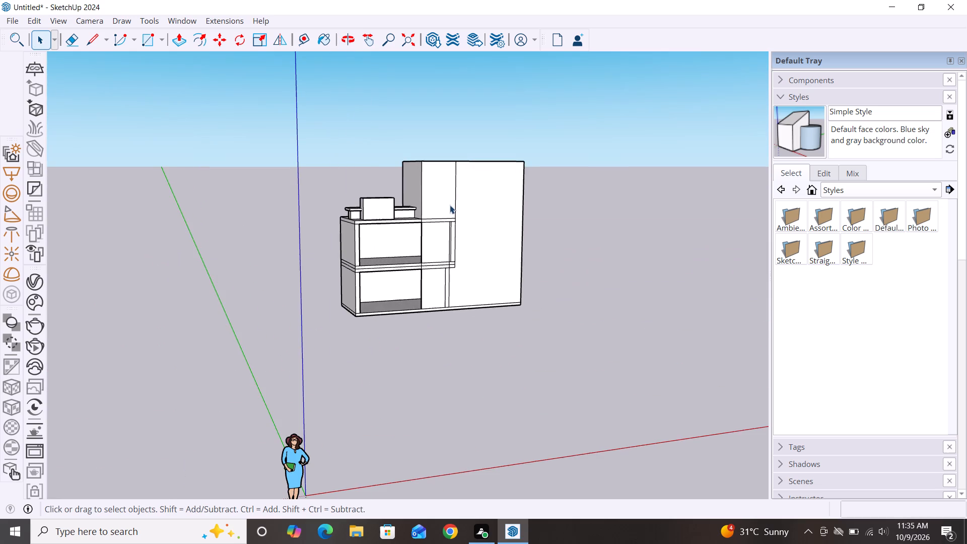
{"action": "key", "text": "space"}
{"action": "scroll", "coordinate": [403, 236], "scroll_direction": "down", "scroll_amount": 4}
{"action": "middle_click_drag", "start_coordinate": [461, 321], "coordinate": [385, 304]}
{"action": "scroll", "coordinate": [468, 261], "scroll_direction": "up", "scroll_amount": 2}
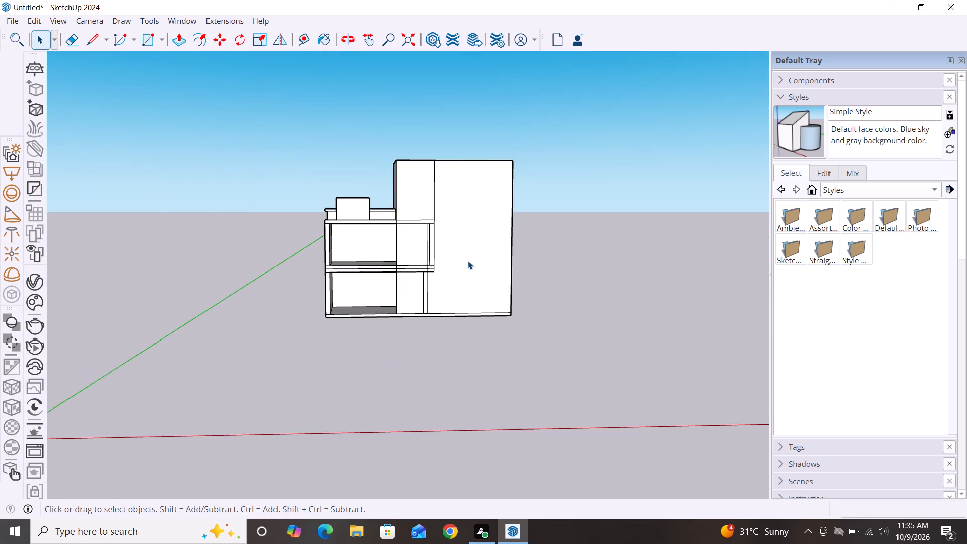
{"action": "scroll", "coordinate": [468, 261], "scroll_direction": "up", "scroll_amount": 5}
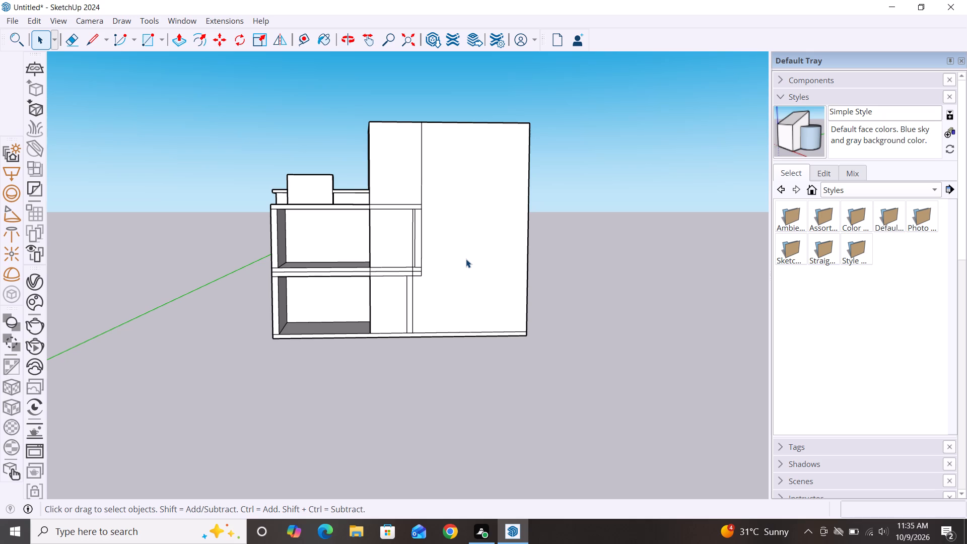
{"action": "scroll", "coordinate": [367, 268], "scroll_direction": "down", "scroll_amount": 2}
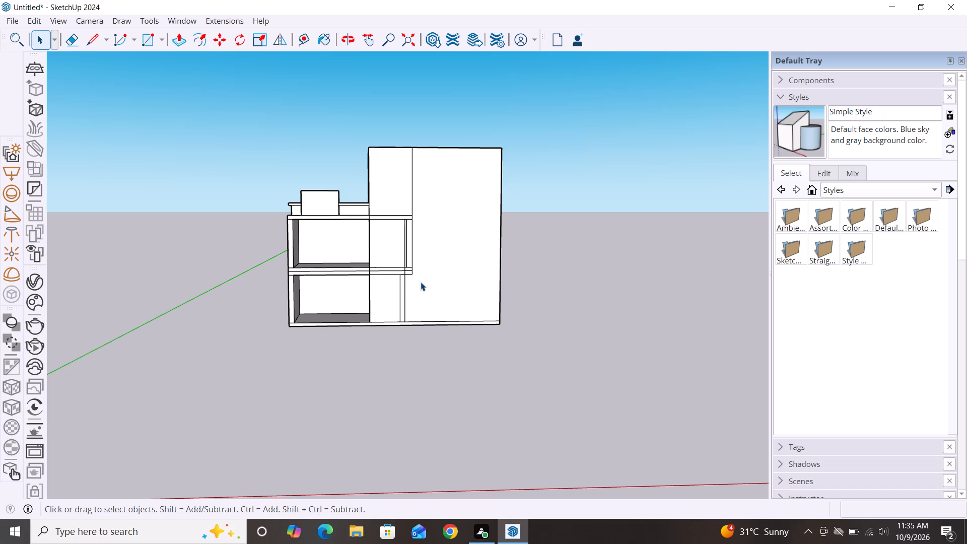
{"action": "scroll", "coordinate": [421, 284], "scroll_direction": "up", "scroll_amount": 4}
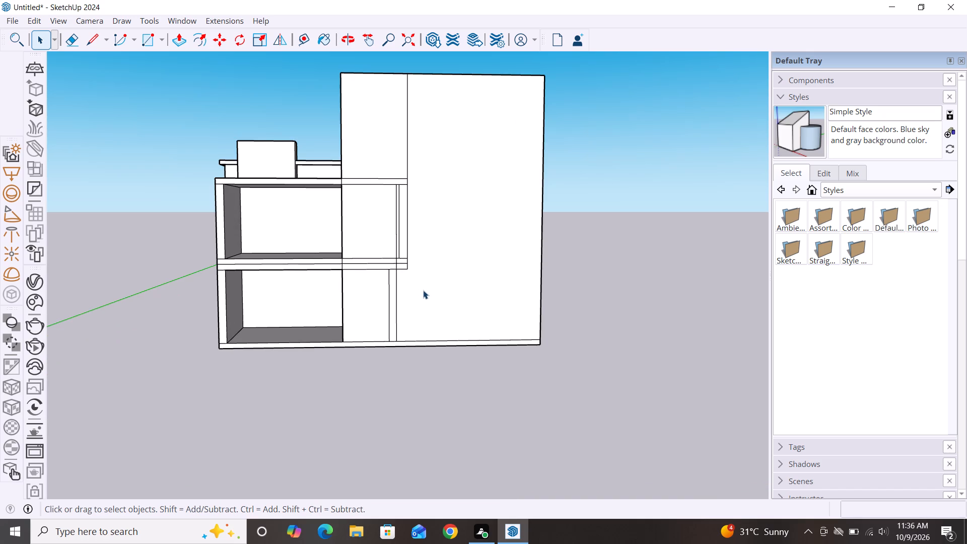
{"action": "scroll", "coordinate": [377, 298], "scroll_direction": "down", "scroll_amount": 2}
{"action": "scroll", "coordinate": [433, 195], "scroll_direction": "up", "scroll_amount": 3}
{"action": "scroll", "coordinate": [431, 200], "scroll_direction": "down", "scroll_amount": 2}
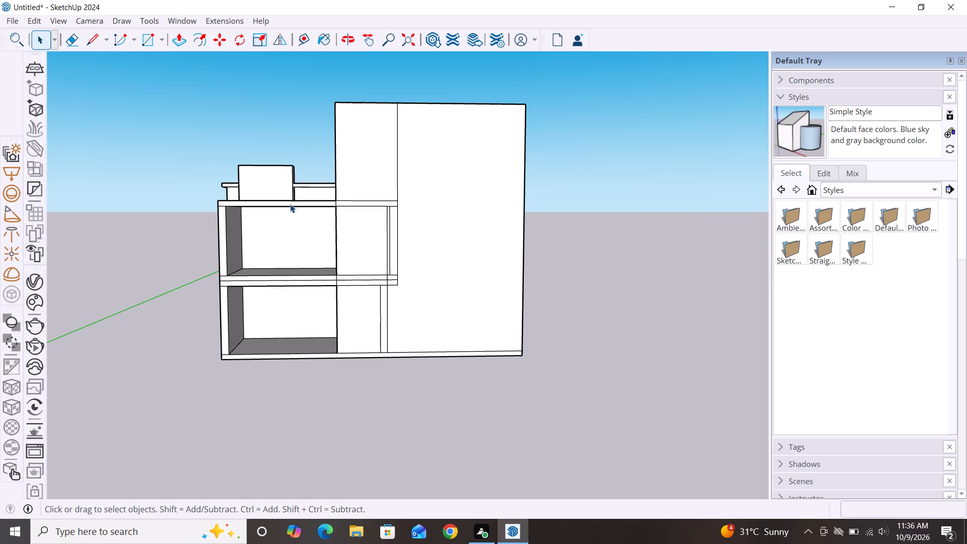
Draw a rectangle about 19' 3" by 1' 10" across the tall block's front face along its top edge.
{"action": "key", "text": "r"}
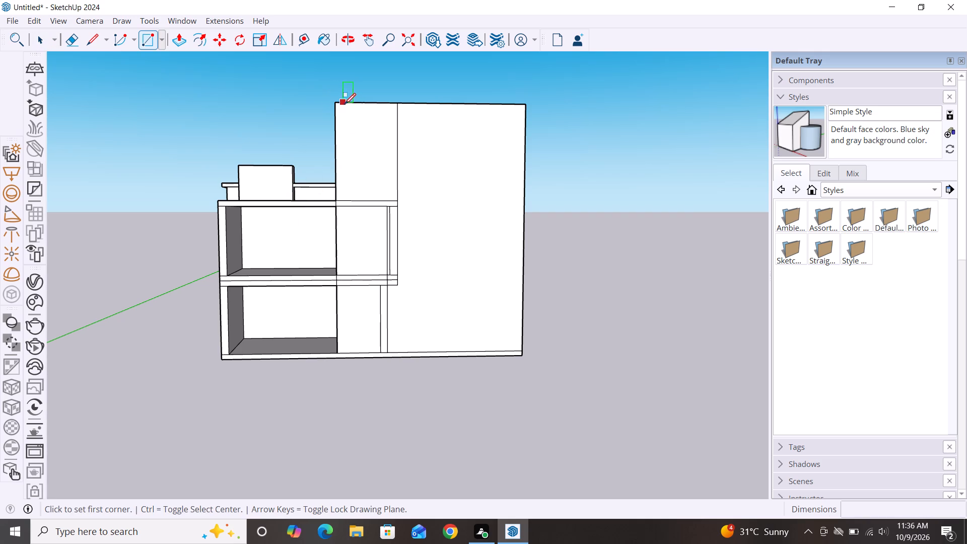
{"action": "left_click", "coordinate": [337, 104]}
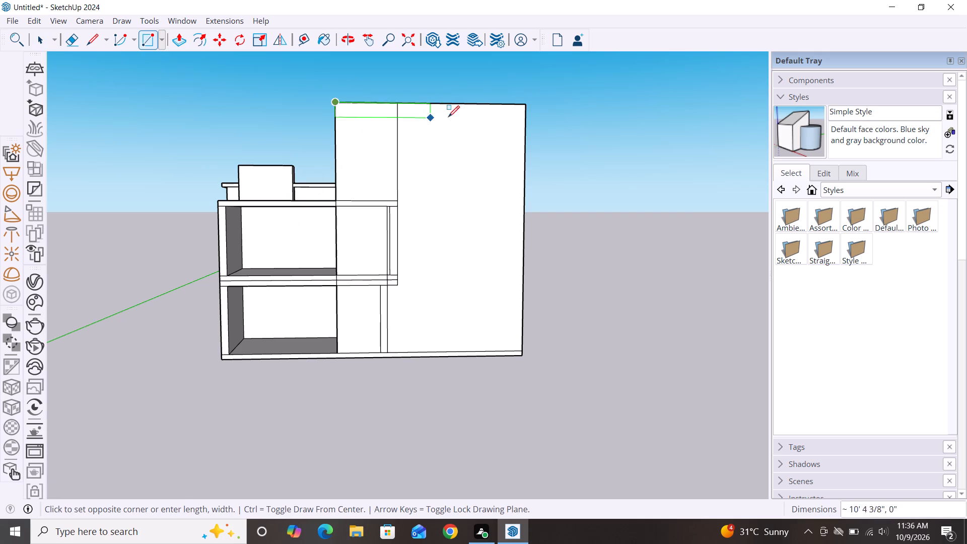
{"action": "left_click", "coordinate": [525, 123]}
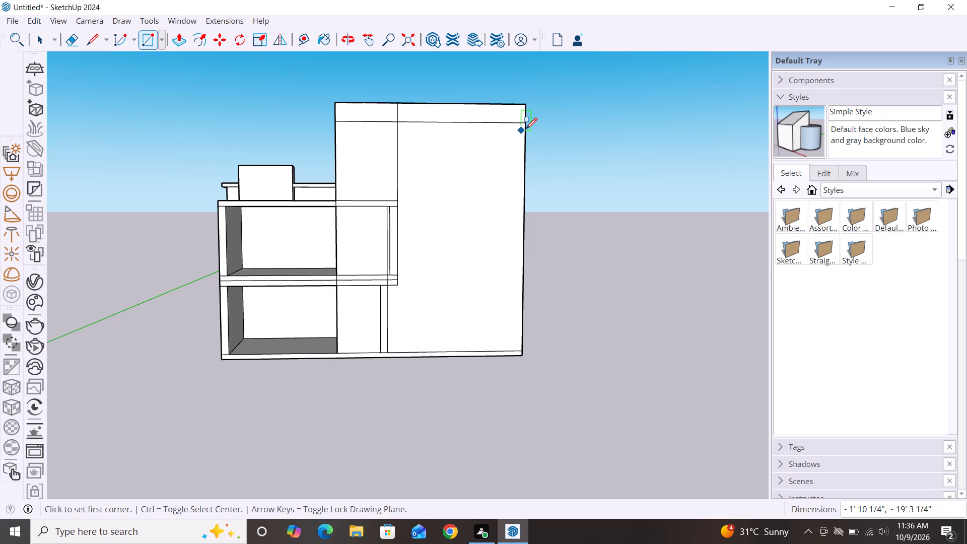
Draw a rectangle about 1' 9" by 23' 6" along the tall block's outer front edge, from the top band to the base slab.
{"action": "left_click", "coordinate": [526, 123]}
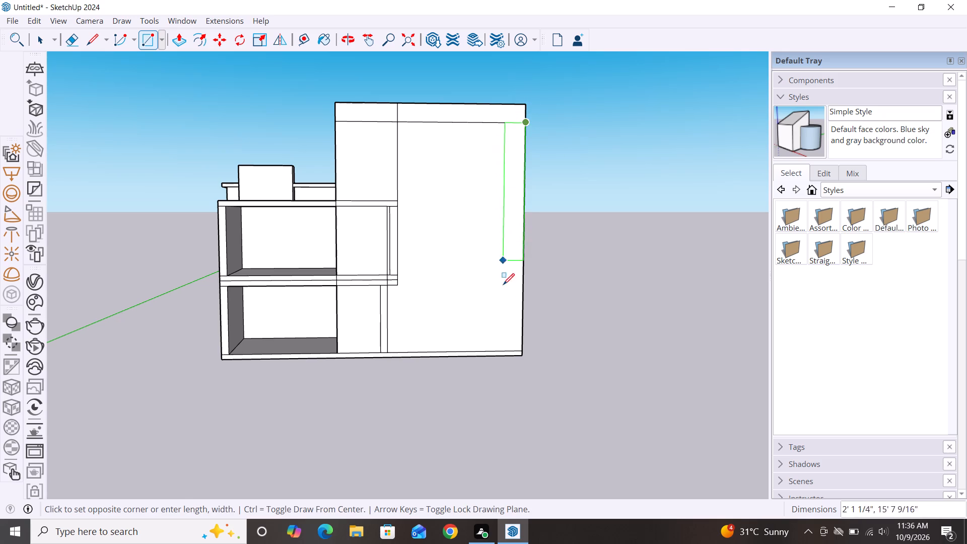
{"action": "double_click", "coordinate": [506, 352]}
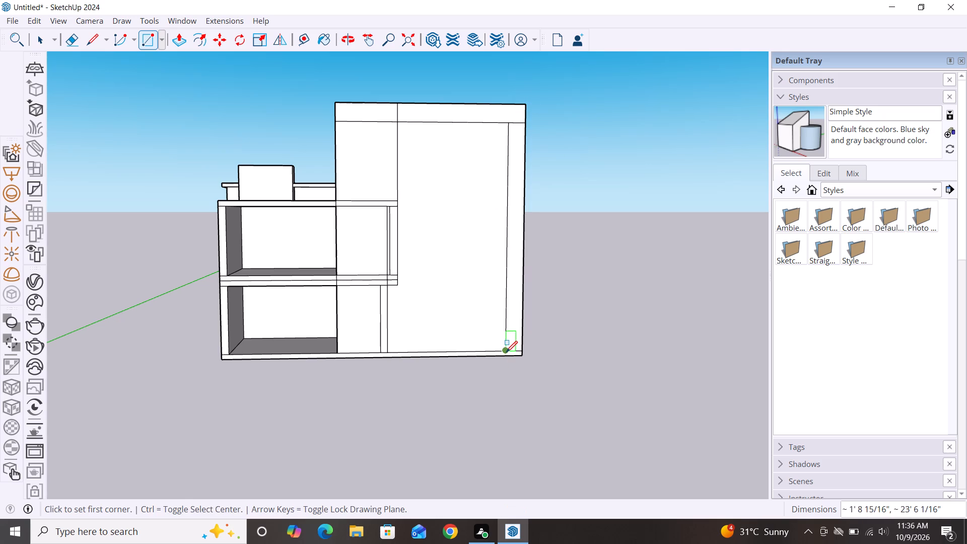
Draw a rectangle about 10' by 1' 10" along the top of the tall block's side face above the lower roof, continuing the front band.
{"action": "key", "text": "space"}
{"action": "scroll", "coordinate": [429, 248], "scroll_direction": "down", "scroll_amount": 4}
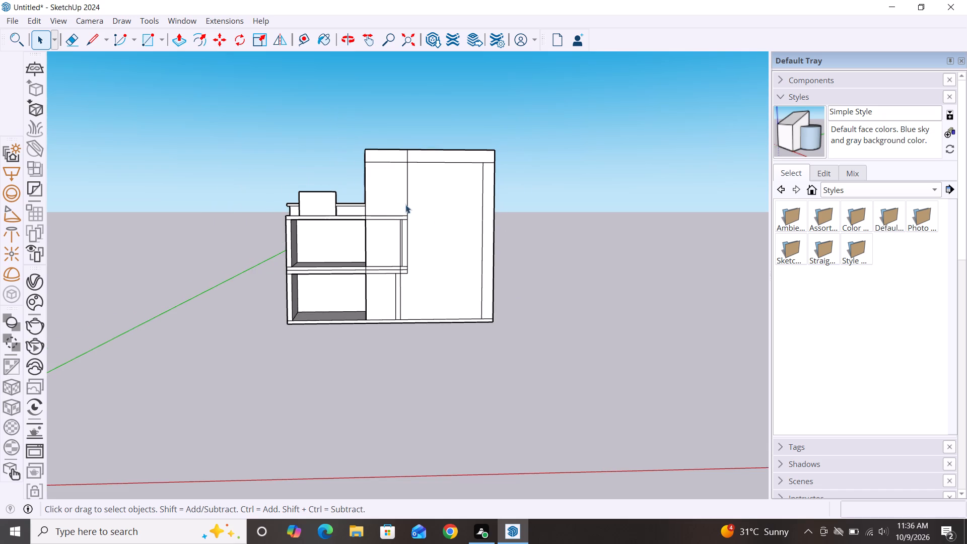
{"action": "scroll", "coordinate": [370, 154], "scroll_direction": "up", "scroll_amount": 9}
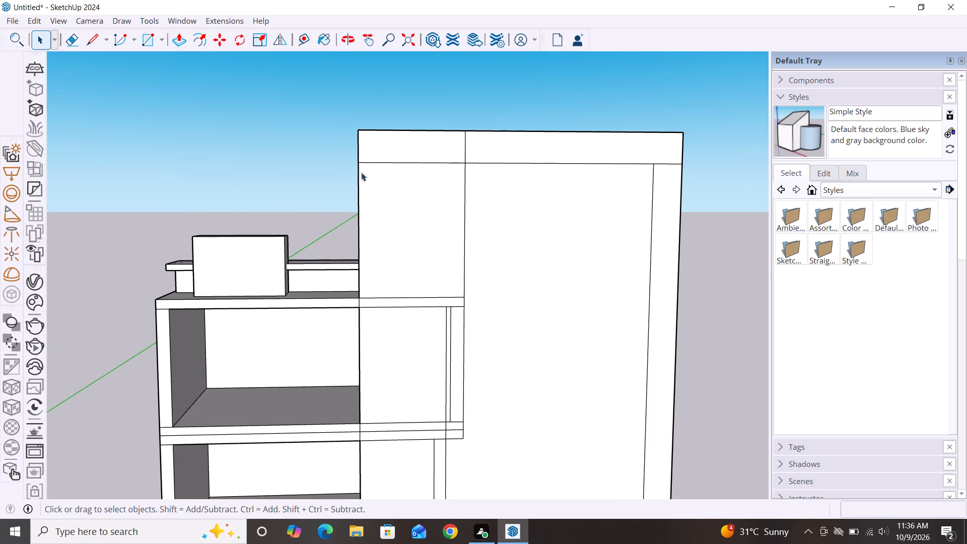
{"action": "scroll", "coordinate": [357, 176], "scroll_direction": "down", "scroll_amount": 3}
{"action": "scroll", "coordinate": [555, 143], "scroll_direction": "down", "scroll_amount": 2}
{"action": "middle_click_drag", "start_coordinate": [272, 293], "coordinate": [501, 339]}
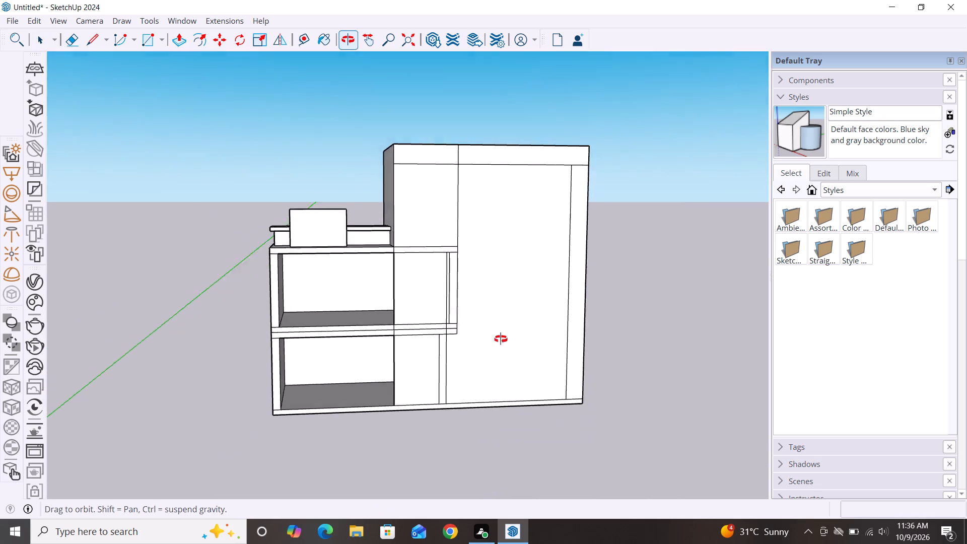
{"action": "middle_click_drag", "start_coordinate": [501, 339], "coordinate": [529, 338]}
{"action": "scroll", "coordinate": [418, 205], "scroll_direction": "up", "scroll_amount": 3}
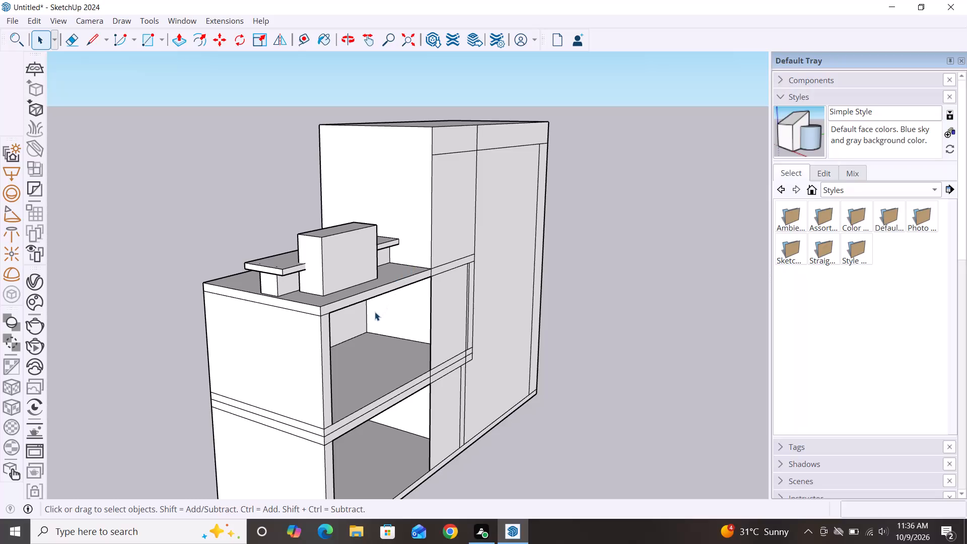
{"action": "middle_click_drag", "start_coordinate": [367, 318], "coordinate": [545, 343]}
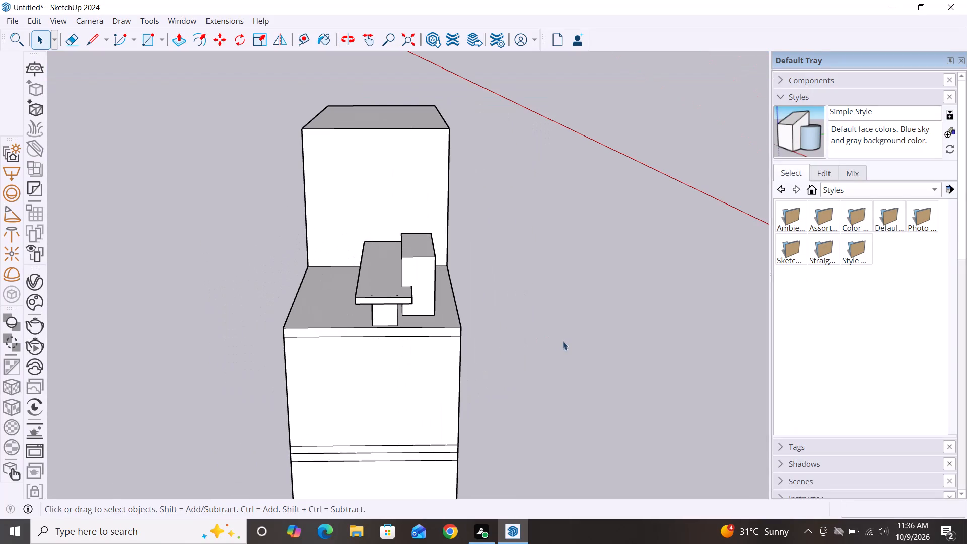
{"action": "key", "text": "l"}
{"action": "middle_click_drag", "start_coordinate": [529, 270], "coordinate": [408, 243]}
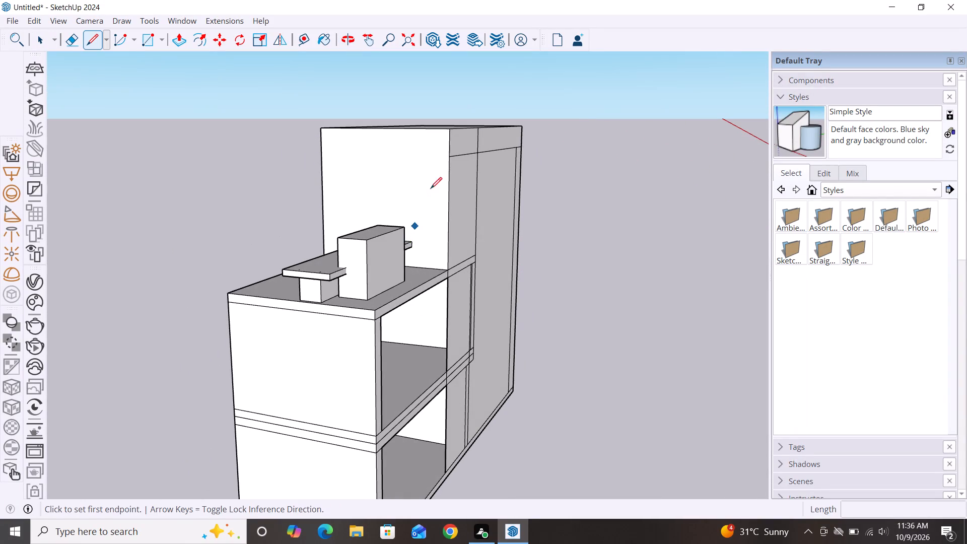
{"action": "key", "text": "space"}
{"action": "type", "text": "r"}
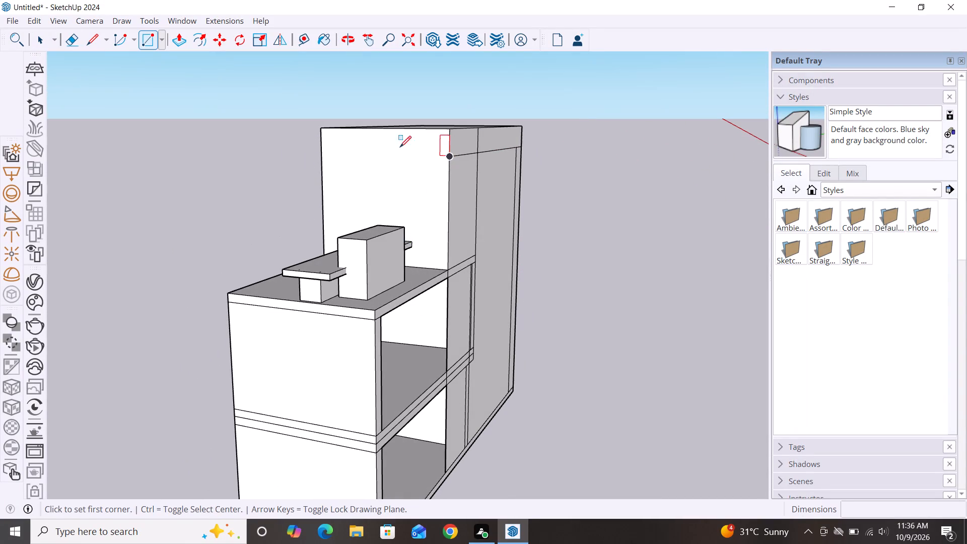
{"action": "left_click", "coordinate": [318, 129]}
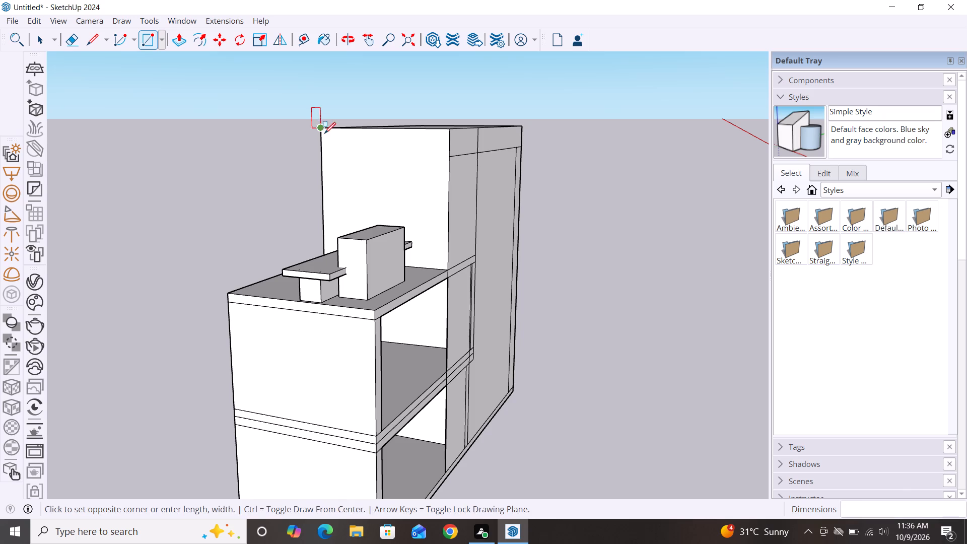
{"action": "left_click", "coordinate": [452, 159]}
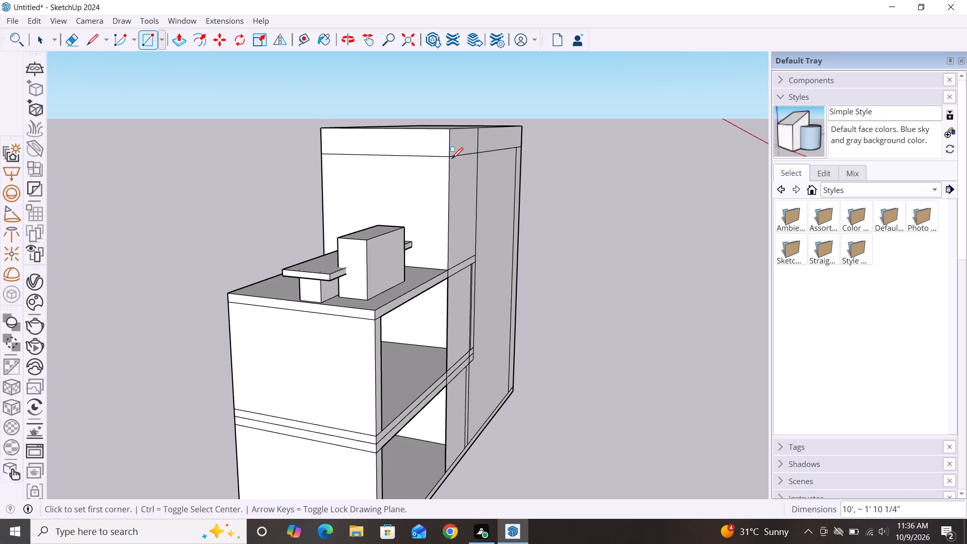
{"action": "key", "text": "space"}
Draw a rectangle about 19' 3" by 1' 10" across the top of the tall block's rear face, continuing the side band.
{"action": "scroll", "coordinate": [303, 150], "scroll_direction": "down", "scroll_amount": 2}
{"action": "scroll", "coordinate": [340, 178], "scroll_direction": "down", "scroll_amount": 2}
{"action": "middle_click_drag", "start_coordinate": [302, 302], "coordinate": [725, 318]}
{"action": "scroll", "coordinate": [420, 130], "scroll_direction": "down", "scroll_amount": 2}
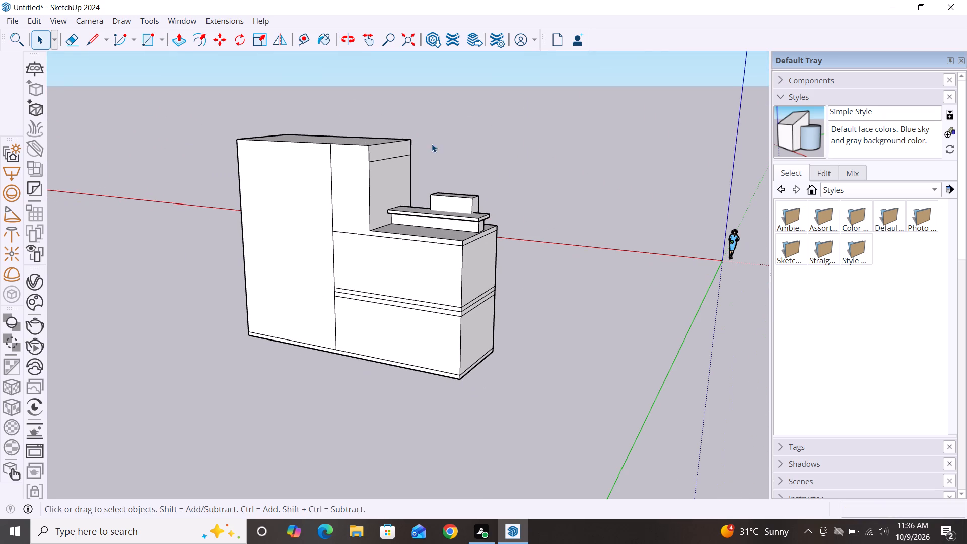
{"action": "key", "text": "r"}
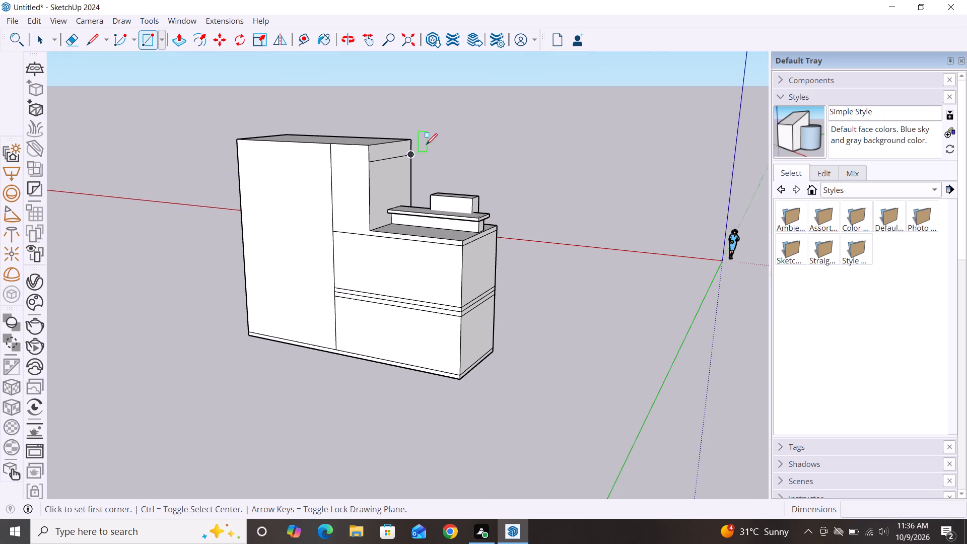
{"action": "double_click", "coordinate": [239, 140]}
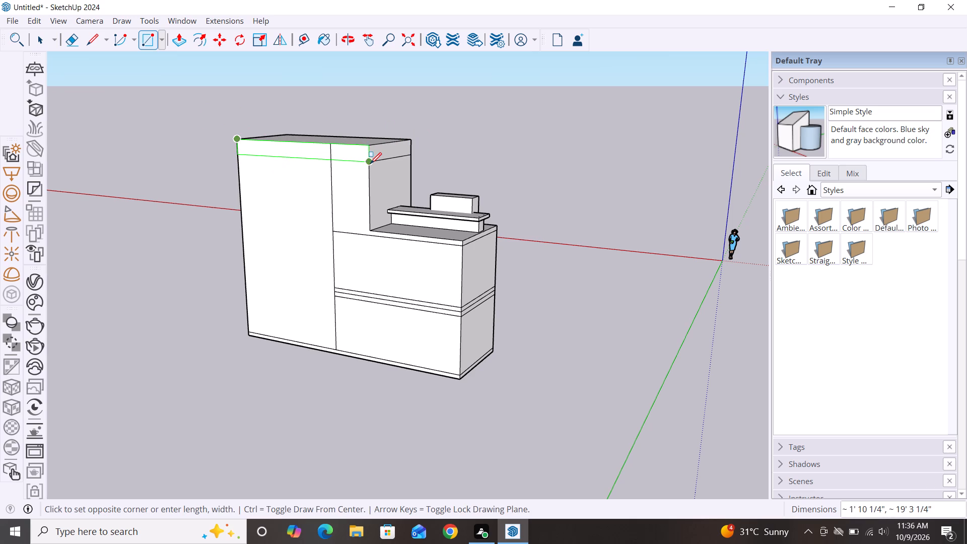
{"action": "left_click", "coordinate": [370, 164]}
{"action": "key", "text": "space"}
Examine the whole model from the rear, side and front, checking the tall block's top band and proportions.
{"action": "scroll", "coordinate": [444, 123], "scroll_direction": "down", "scroll_amount": 8}
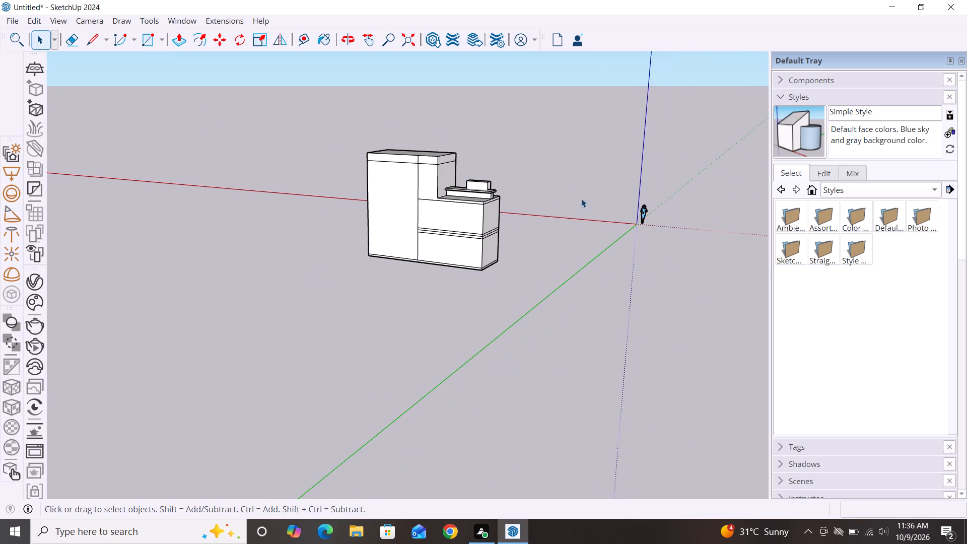
{"action": "scroll", "coordinate": [581, 198], "scroll_direction": "down", "scroll_amount": 2}
{"action": "middle_click_drag", "start_coordinate": [564, 311], "coordinate": [267, 317]}
{"action": "scroll", "coordinate": [574, 155], "scroll_direction": "down", "scroll_amount": 2}
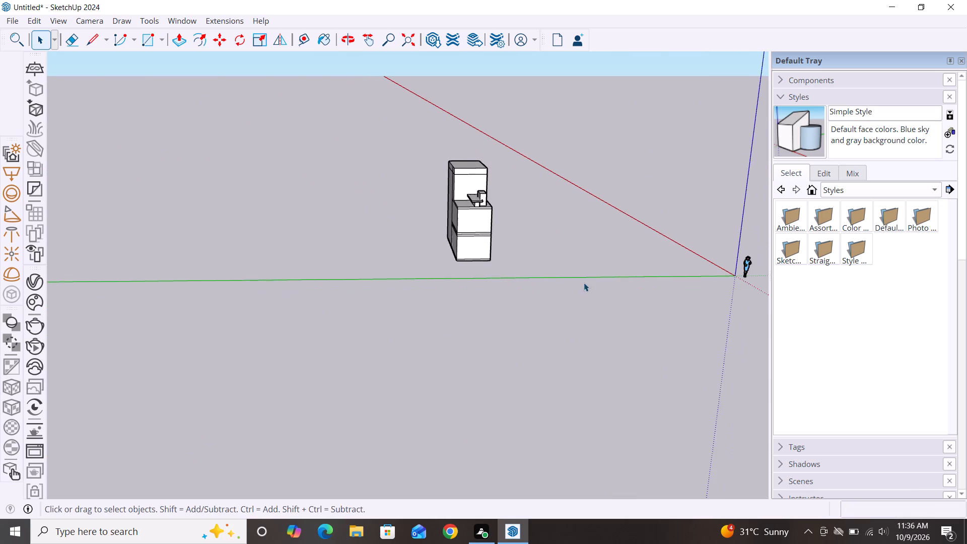
{"action": "middle_click_drag", "start_coordinate": [583, 287], "coordinate": [267, 270]}
{"action": "scroll", "coordinate": [621, 202], "scroll_direction": "down", "scroll_amount": 2}
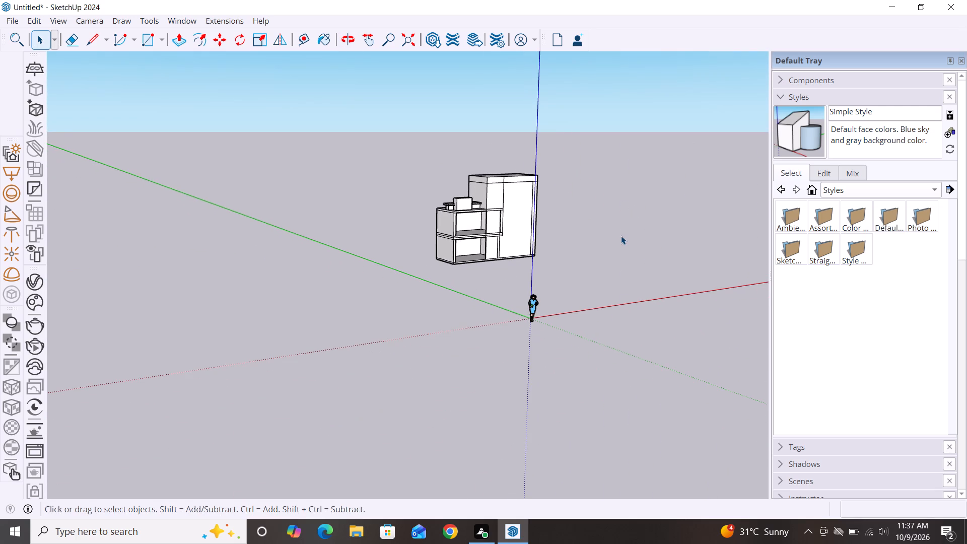
{"action": "scroll", "coordinate": [596, 179], "scroll_direction": "down", "scroll_amount": 2}
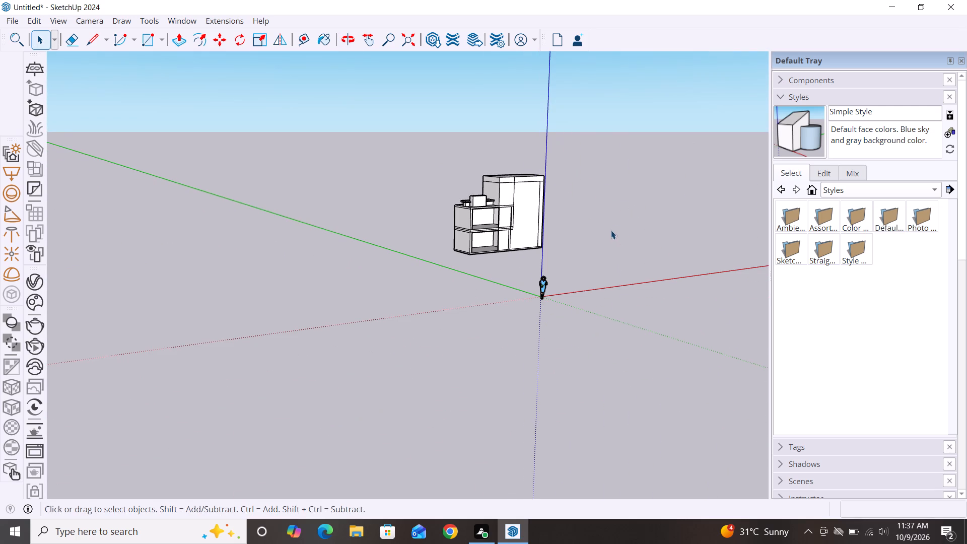
{"action": "scroll", "coordinate": [611, 230], "scroll_direction": "down", "scroll_amount": 2}
{"action": "middle_click_drag", "start_coordinate": [607, 251], "coordinate": [400, 259]}
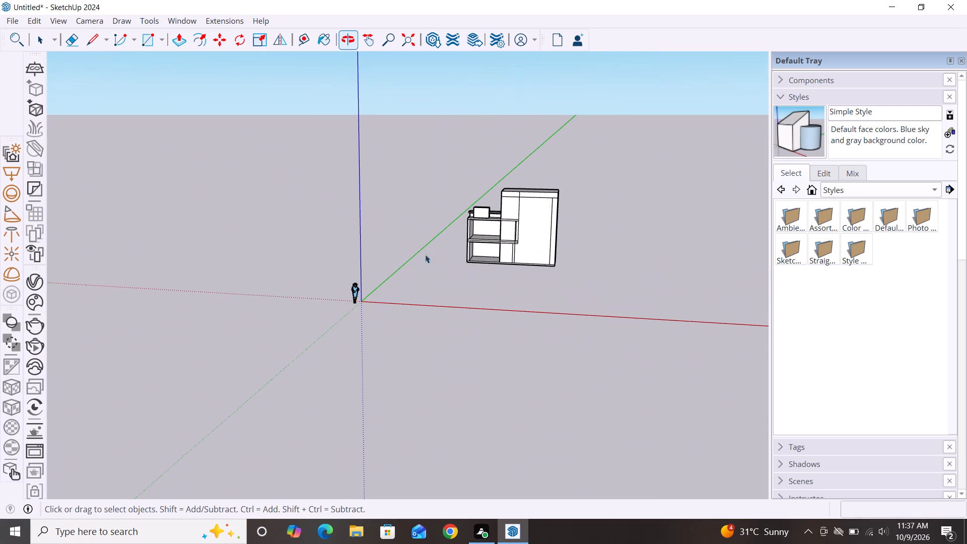
{"action": "scroll", "coordinate": [501, 226], "scroll_direction": "down", "scroll_amount": 2}
{"action": "scroll", "coordinate": [527, 224], "scroll_direction": "up", "scroll_amount": 7}
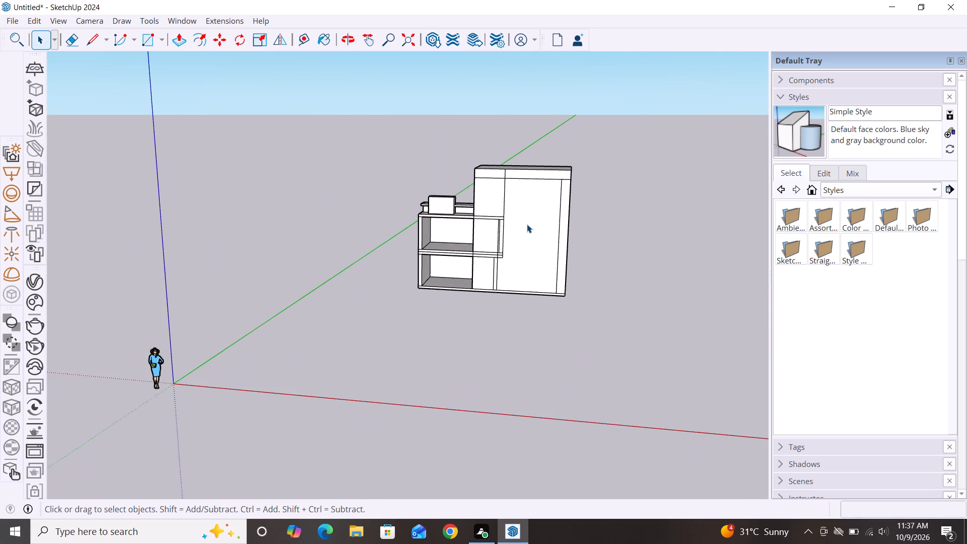
{"action": "scroll", "coordinate": [400, 225], "scroll_direction": "down", "scroll_amount": 1}
{"action": "scroll", "coordinate": [549, 188], "scroll_direction": "up", "scroll_amount": 2}
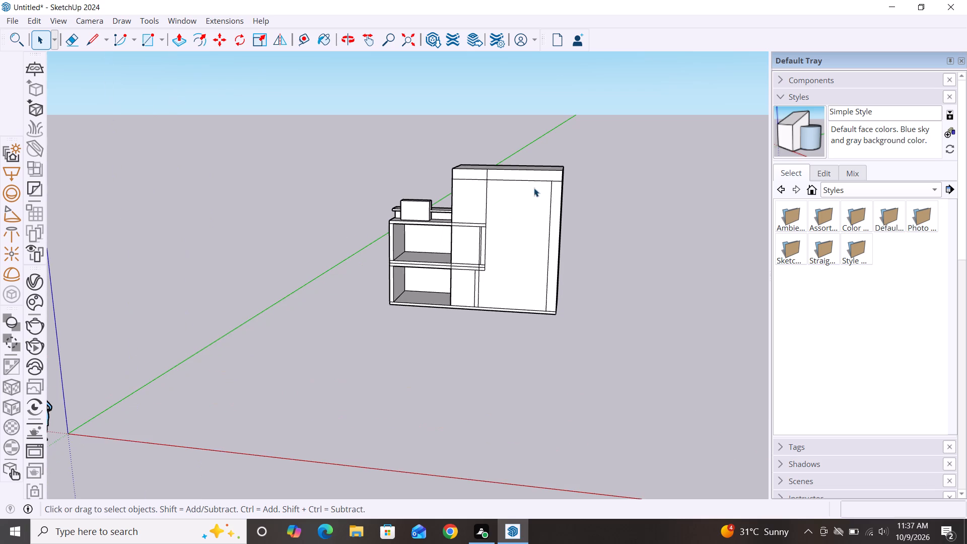
{"action": "scroll", "coordinate": [466, 188], "scroll_direction": "up", "scroll_amount": 1}
{"action": "scroll", "coordinate": [296, 197], "scroll_direction": "down", "scroll_amount": 2}
{"action": "middle_click_drag", "start_coordinate": [520, 378], "coordinate": [595, 372]}
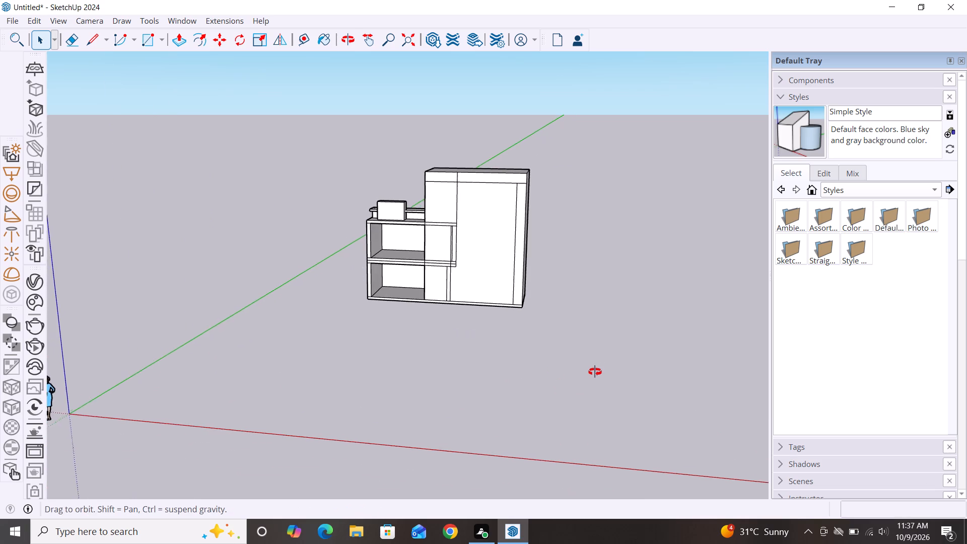
{"action": "middle_click_drag", "start_coordinate": [595, 372], "coordinate": [602, 372]}
{"action": "scroll", "coordinate": [546, 216], "scroll_direction": "up", "scroll_amount": 2}
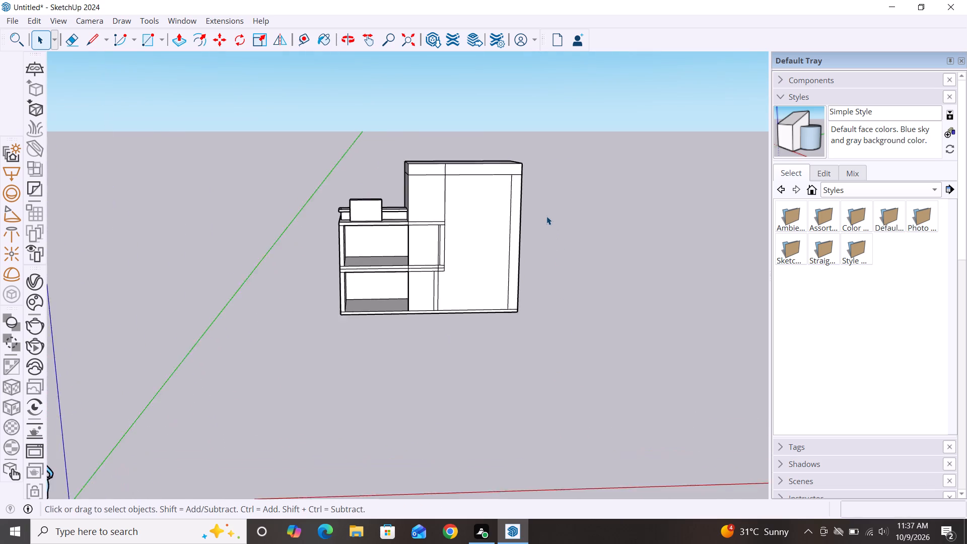
{"action": "scroll", "coordinate": [546, 216], "scroll_direction": "up", "scroll_amount": 3}
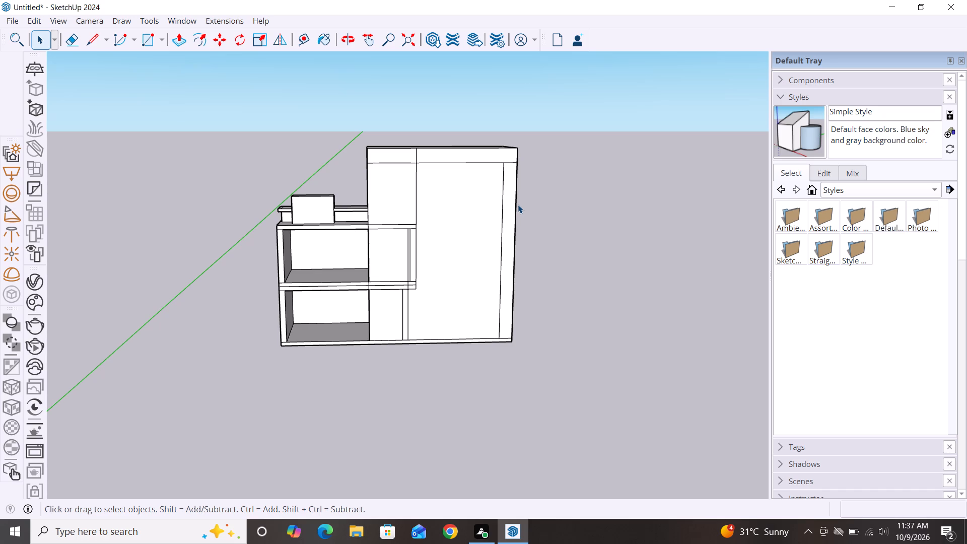
Erase the short line separating the tall block's top band from its outer vertical strip on the front face.
{"action": "key", "text": "e"}
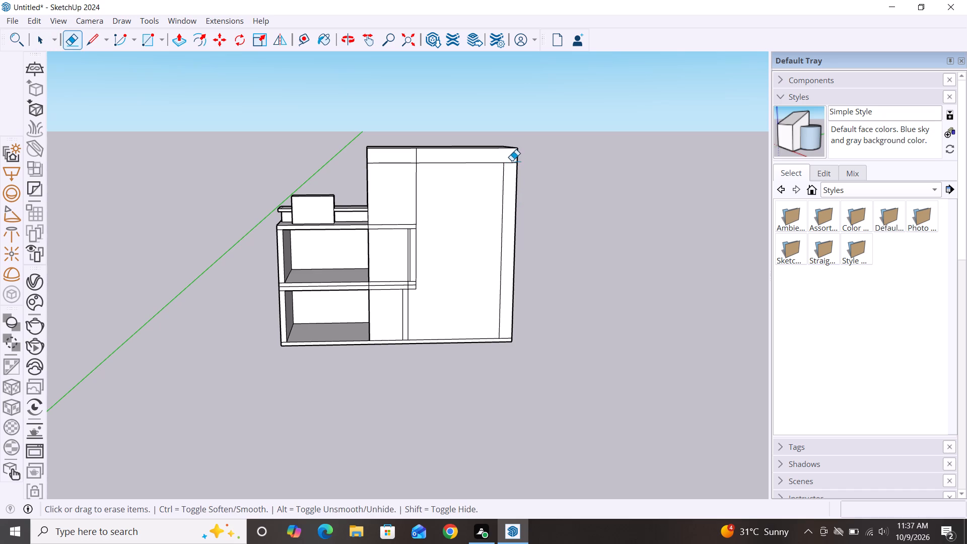
{"action": "scroll", "coordinate": [515, 156], "scroll_direction": "up", "scroll_amount": 10}
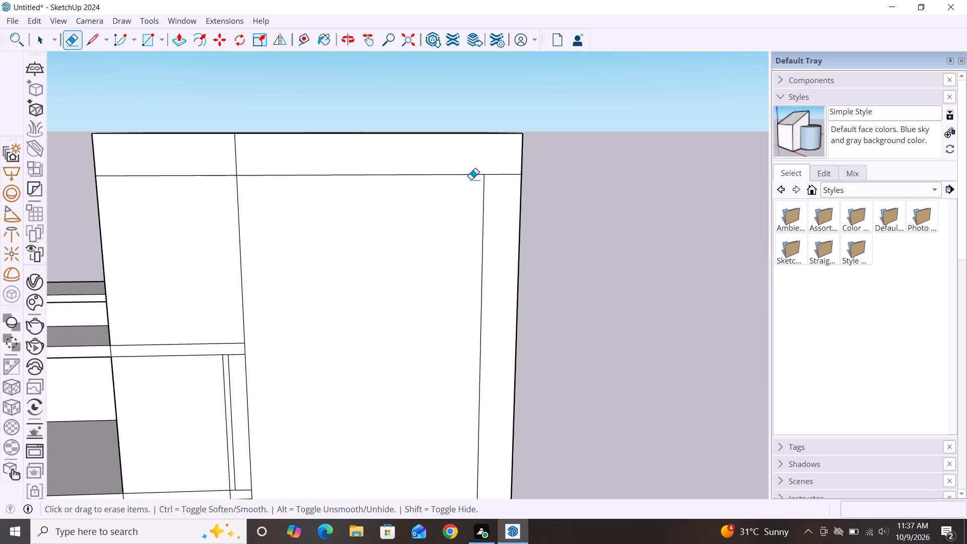
{"action": "left_click", "coordinate": [497, 173]}
Erase the short vertical line segment crossing the top band on the tall block's front face.
{"action": "scroll", "coordinate": [559, 166], "scroll_direction": "down", "scroll_amount": 2}
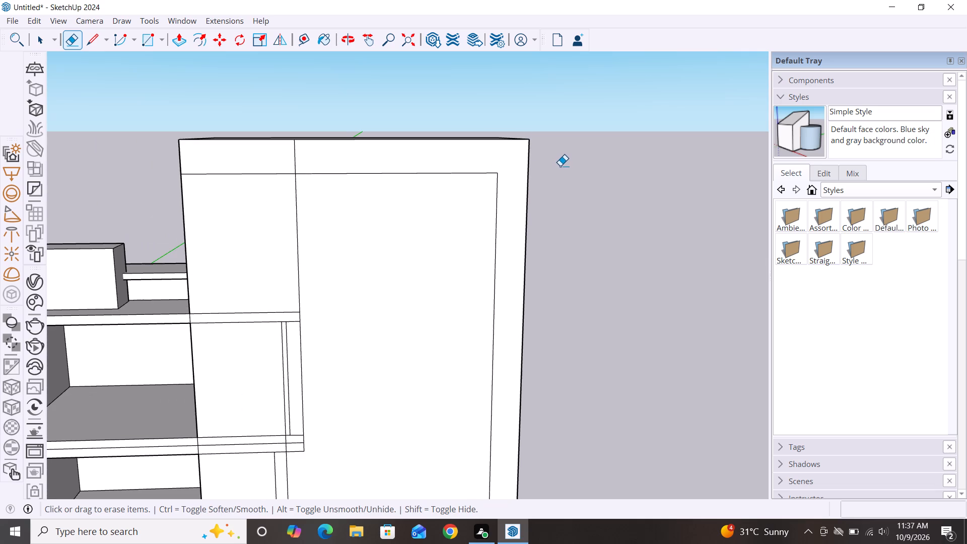
{"action": "scroll", "coordinate": [571, 174], "scroll_direction": "down", "scroll_amount": 5}
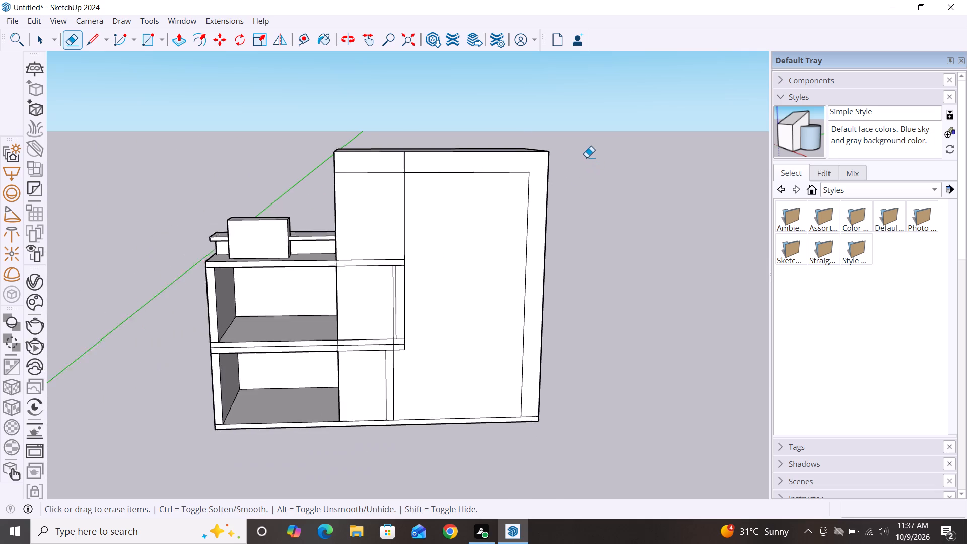
{"action": "scroll", "coordinate": [587, 157], "scroll_direction": "down", "scroll_amount": 1}
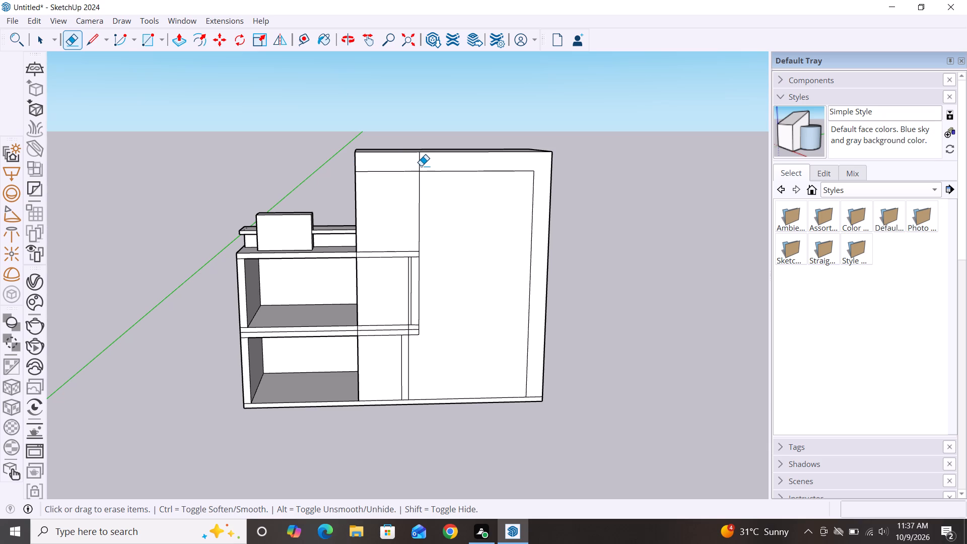
{"action": "key", "text": "space"}
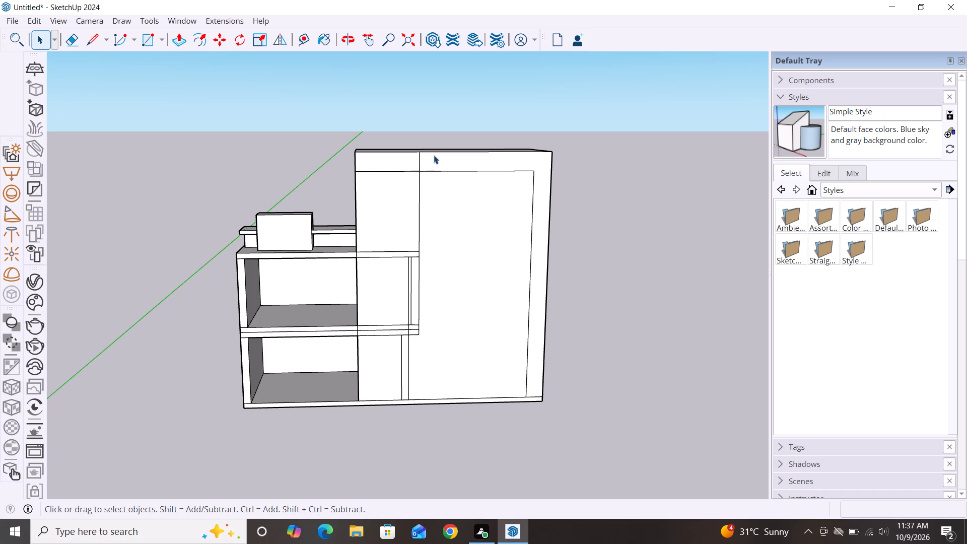
{"action": "key", "text": "e"}
{"action": "left_click", "coordinate": [420, 166]}
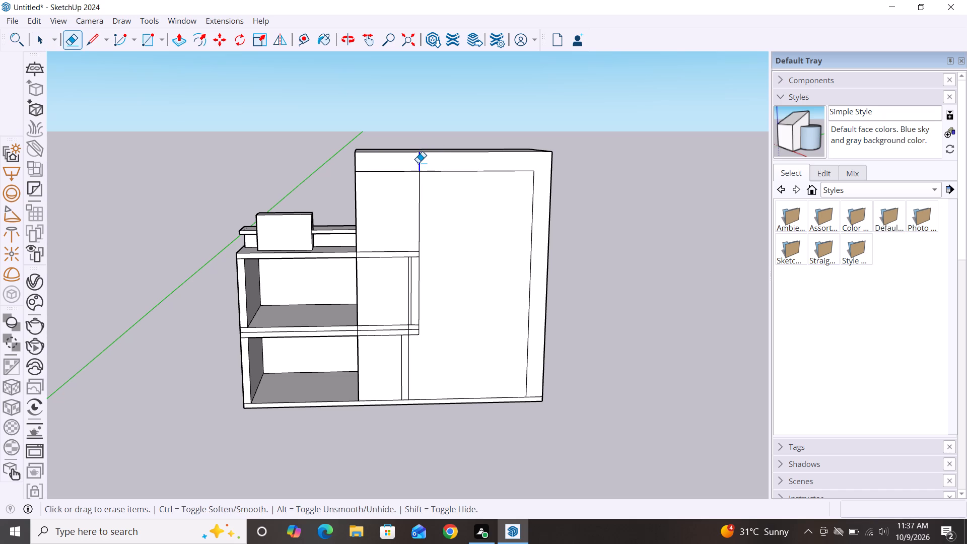
Examine the tall block's front frame outline and its outer side face.
{"action": "scroll", "coordinate": [358, 195], "scroll_direction": "down", "scroll_amount": 3}
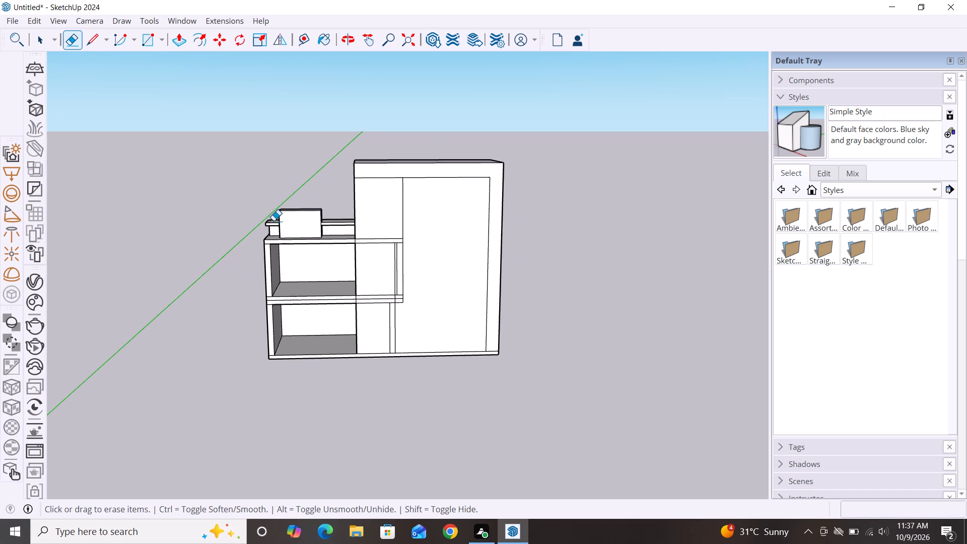
{"action": "scroll", "coordinate": [273, 222], "scroll_direction": "down", "scroll_amount": 1}
{"action": "scroll", "coordinate": [479, 352], "scroll_direction": "down", "scroll_amount": 1}
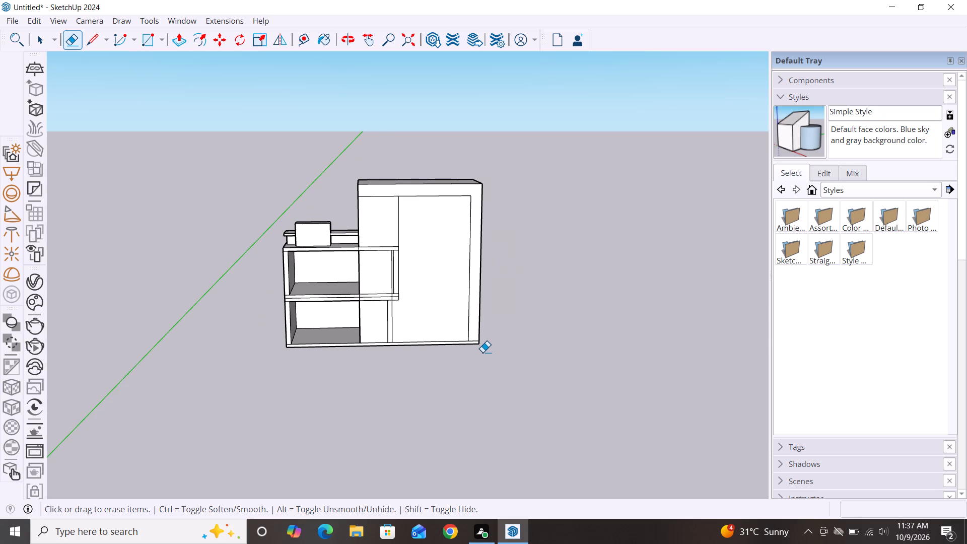
{"action": "scroll", "coordinate": [552, 340], "scroll_direction": "down", "scroll_amount": 1}
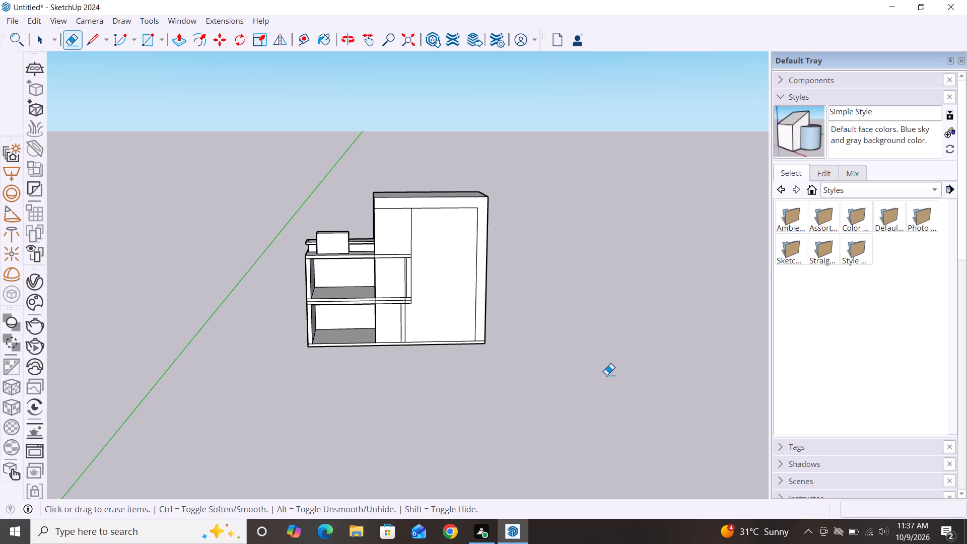
{"action": "scroll", "coordinate": [595, 331], "scroll_direction": "down", "scroll_amount": 2}
{"action": "scroll", "coordinate": [569, 344], "scroll_direction": "up", "scroll_amount": 2}
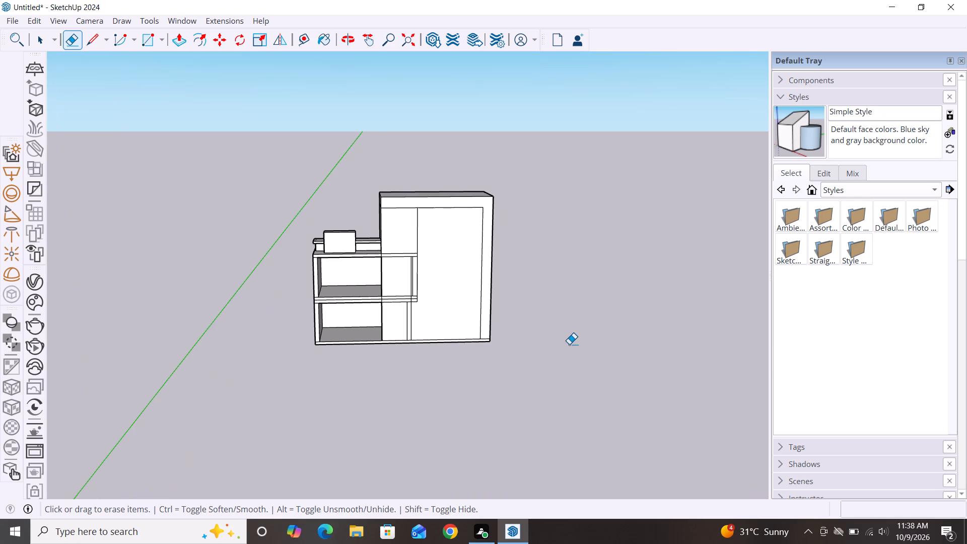
{"action": "middle_click_drag", "start_coordinate": [569, 345], "coordinate": [435, 368]}
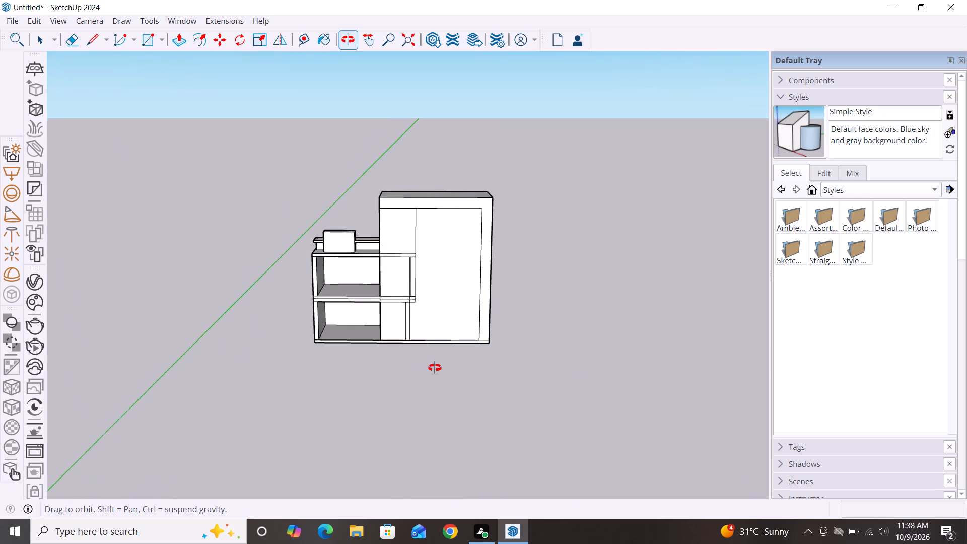
{"action": "middle_click_drag", "start_coordinate": [435, 368], "coordinate": [348, 359]}
{"action": "scroll", "coordinate": [527, 333], "scroll_direction": "down", "scroll_amount": 2}
{"action": "middle_click_drag", "start_coordinate": [541, 384], "coordinate": [283, 389]}
{"action": "scroll", "coordinate": [390, 289], "scroll_direction": "up", "scroll_amount": 2}
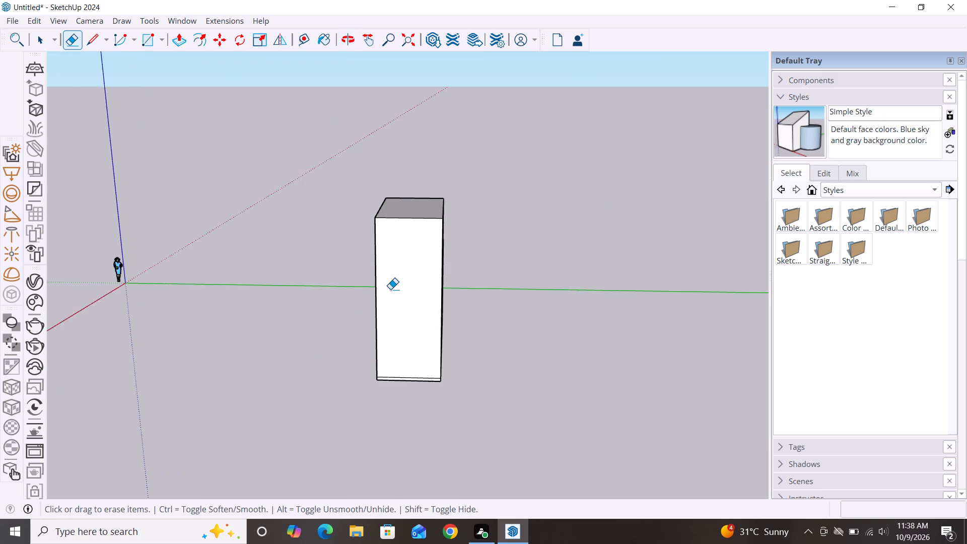
Draw a vertical rectangle about 2' wide and 15' 4" tall from the top edge of the tall block's outer side face.
{"action": "scroll", "coordinate": [390, 289], "scroll_direction": "up", "scroll_amount": 1}
{"action": "key", "text": "space"}
{"action": "key", "text": "r"}
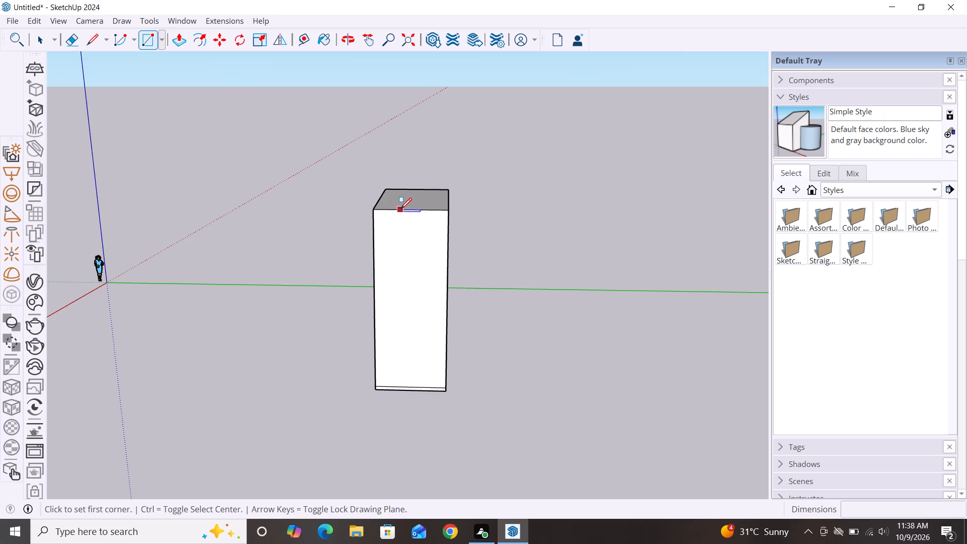
{"action": "left_click_drag", "start_coordinate": [398, 211], "coordinate": [404, 214]}
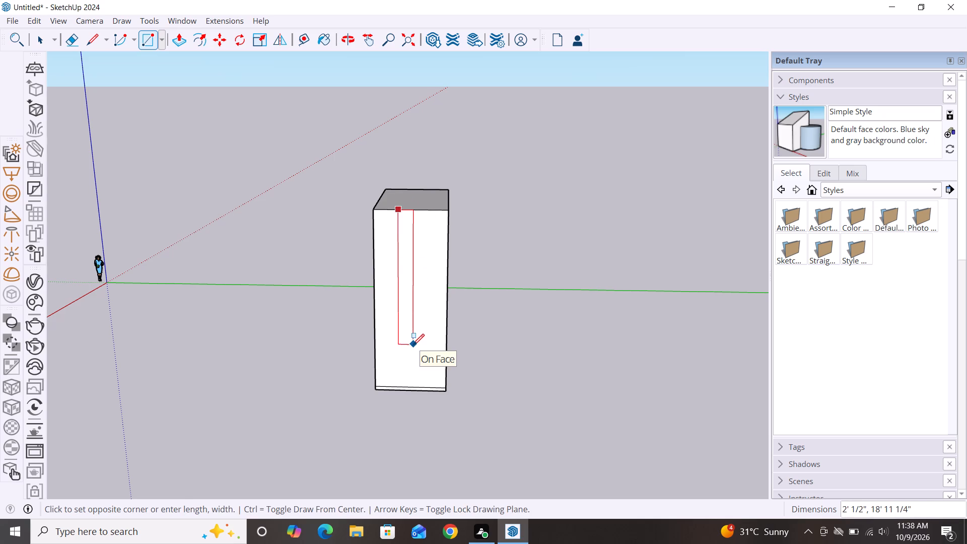
{"action": "left_click", "coordinate": [413, 320]}
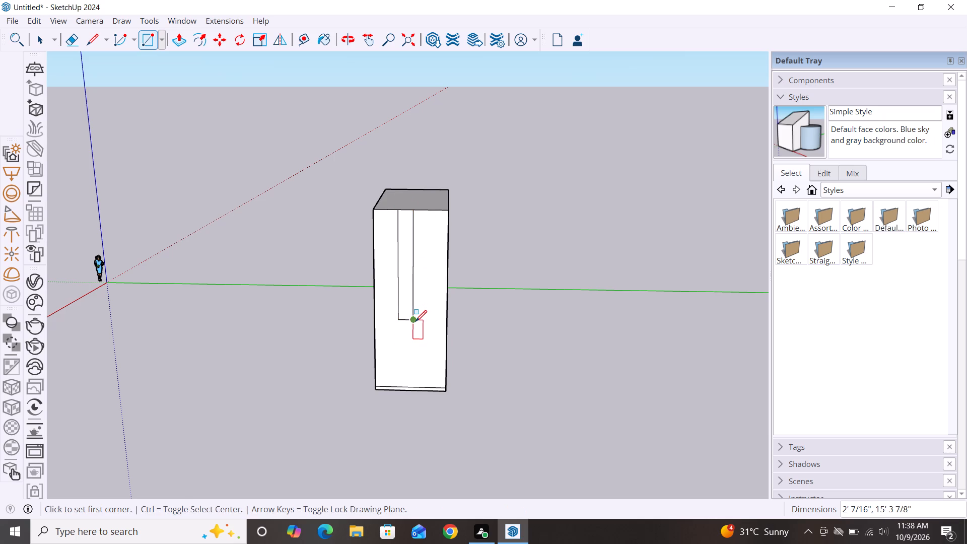
{"action": "key", "text": "space"}
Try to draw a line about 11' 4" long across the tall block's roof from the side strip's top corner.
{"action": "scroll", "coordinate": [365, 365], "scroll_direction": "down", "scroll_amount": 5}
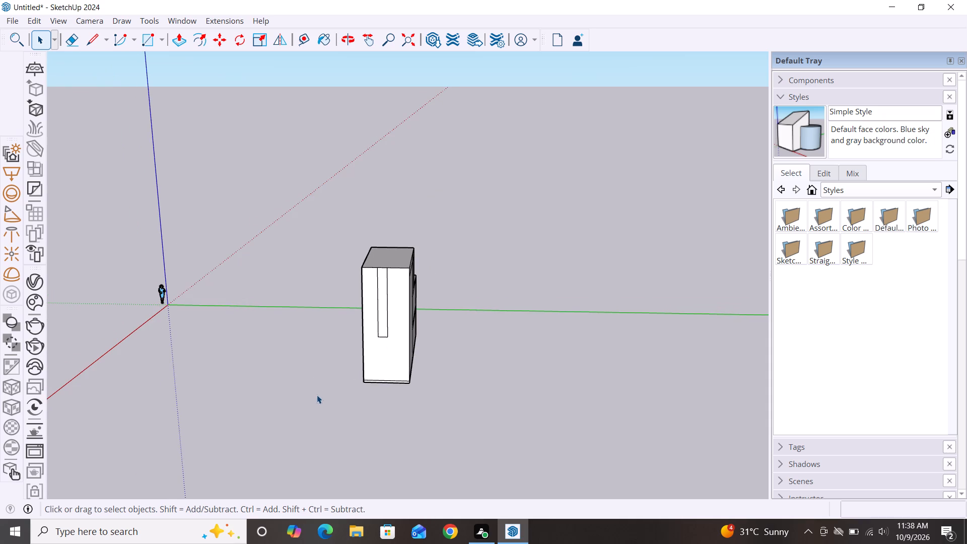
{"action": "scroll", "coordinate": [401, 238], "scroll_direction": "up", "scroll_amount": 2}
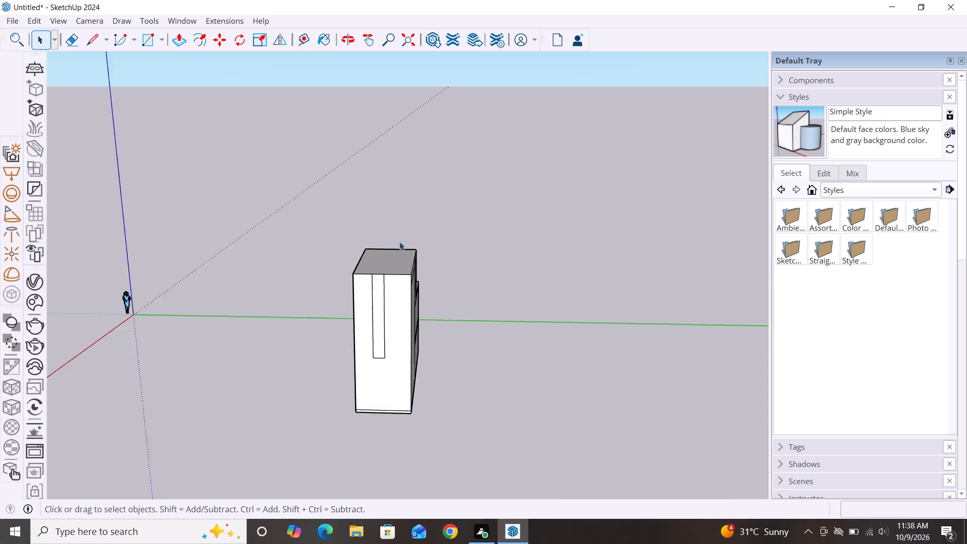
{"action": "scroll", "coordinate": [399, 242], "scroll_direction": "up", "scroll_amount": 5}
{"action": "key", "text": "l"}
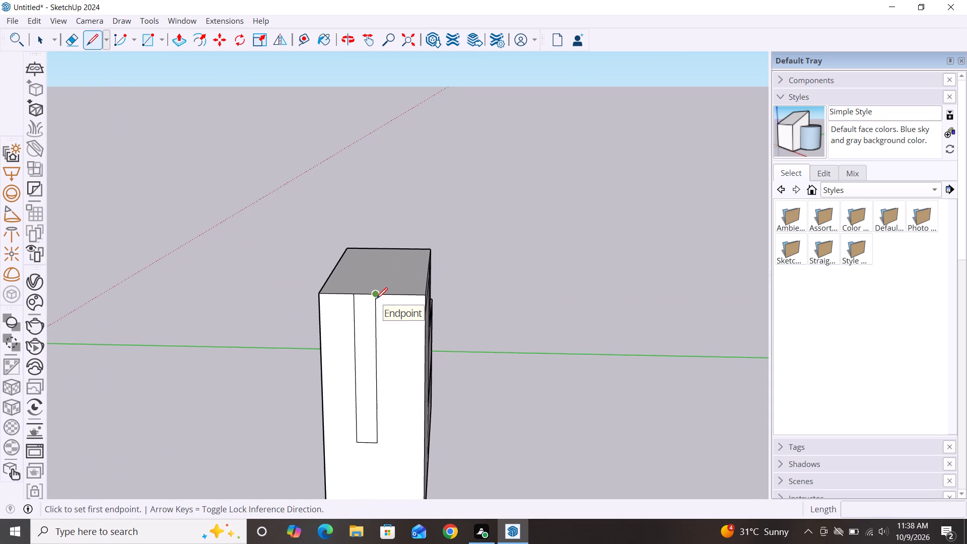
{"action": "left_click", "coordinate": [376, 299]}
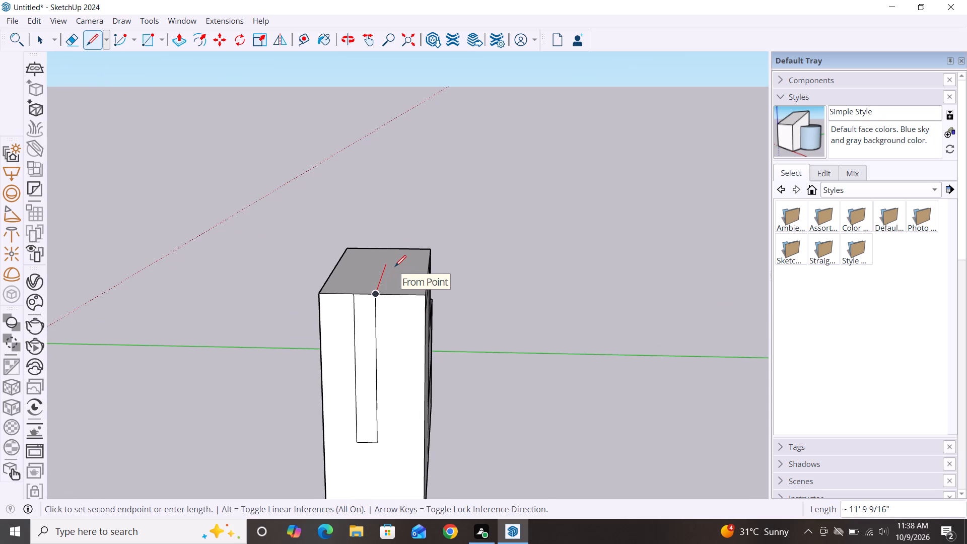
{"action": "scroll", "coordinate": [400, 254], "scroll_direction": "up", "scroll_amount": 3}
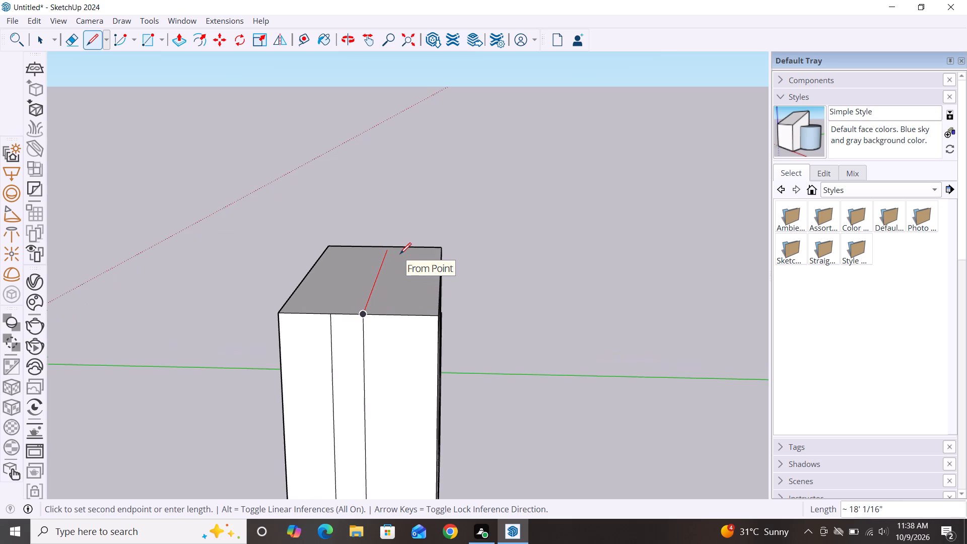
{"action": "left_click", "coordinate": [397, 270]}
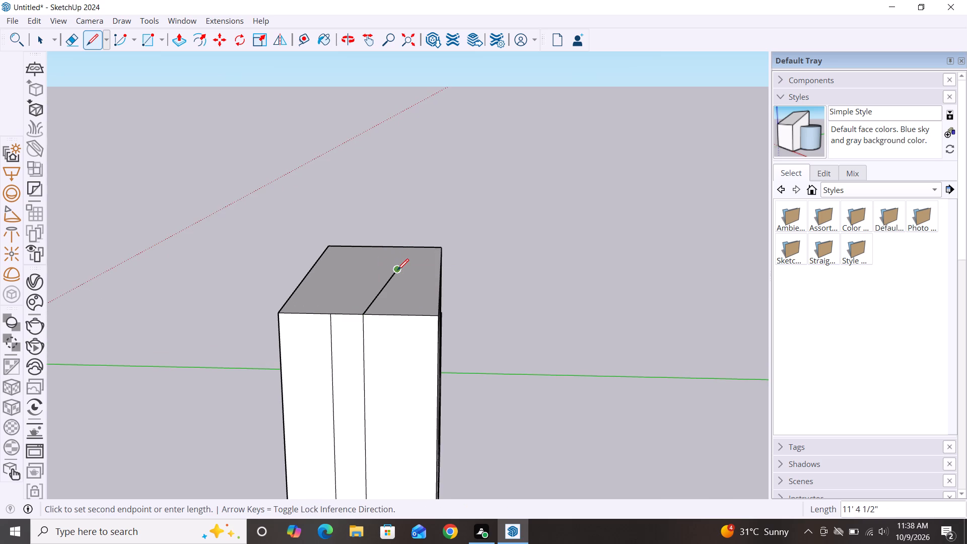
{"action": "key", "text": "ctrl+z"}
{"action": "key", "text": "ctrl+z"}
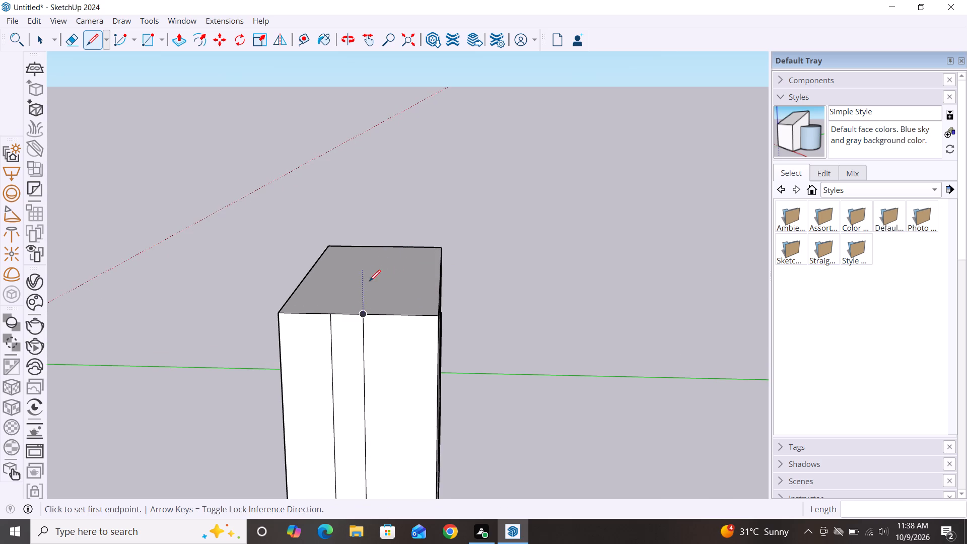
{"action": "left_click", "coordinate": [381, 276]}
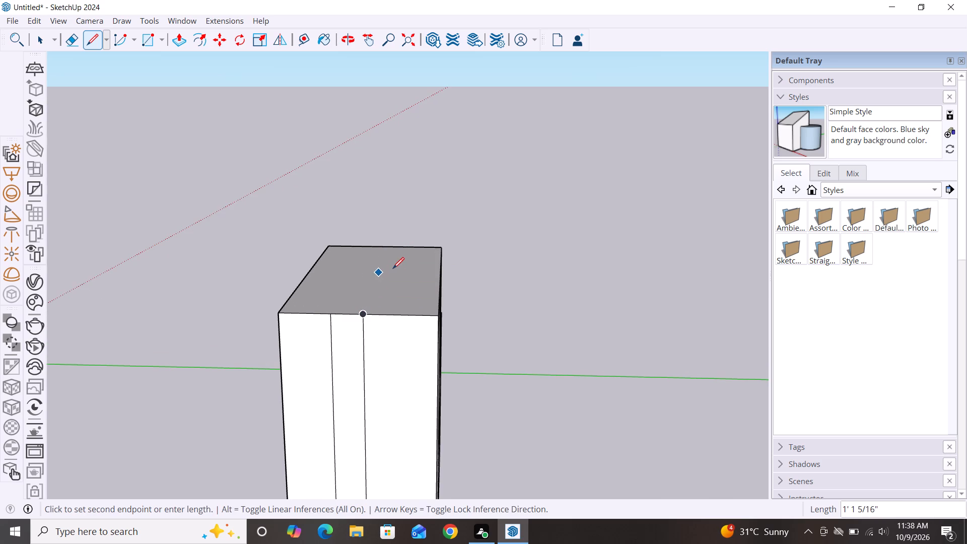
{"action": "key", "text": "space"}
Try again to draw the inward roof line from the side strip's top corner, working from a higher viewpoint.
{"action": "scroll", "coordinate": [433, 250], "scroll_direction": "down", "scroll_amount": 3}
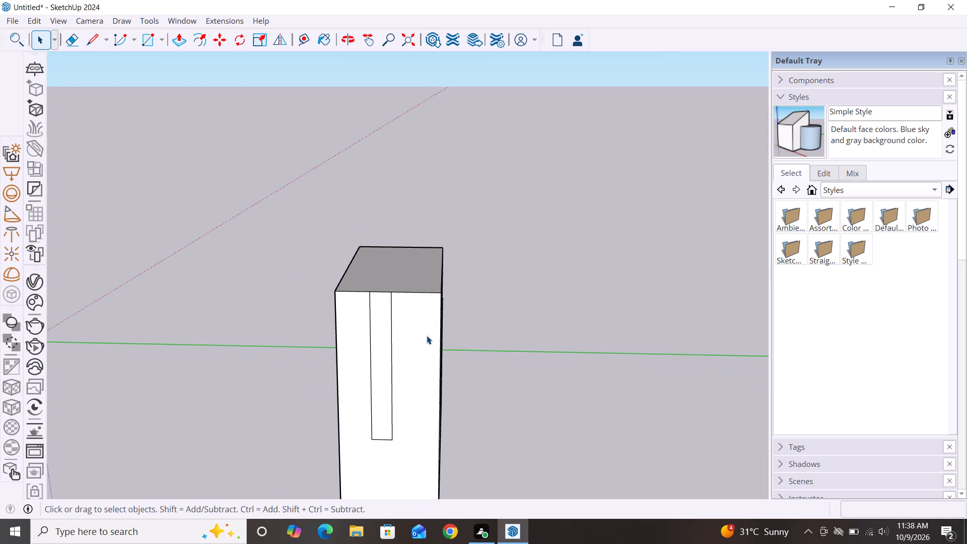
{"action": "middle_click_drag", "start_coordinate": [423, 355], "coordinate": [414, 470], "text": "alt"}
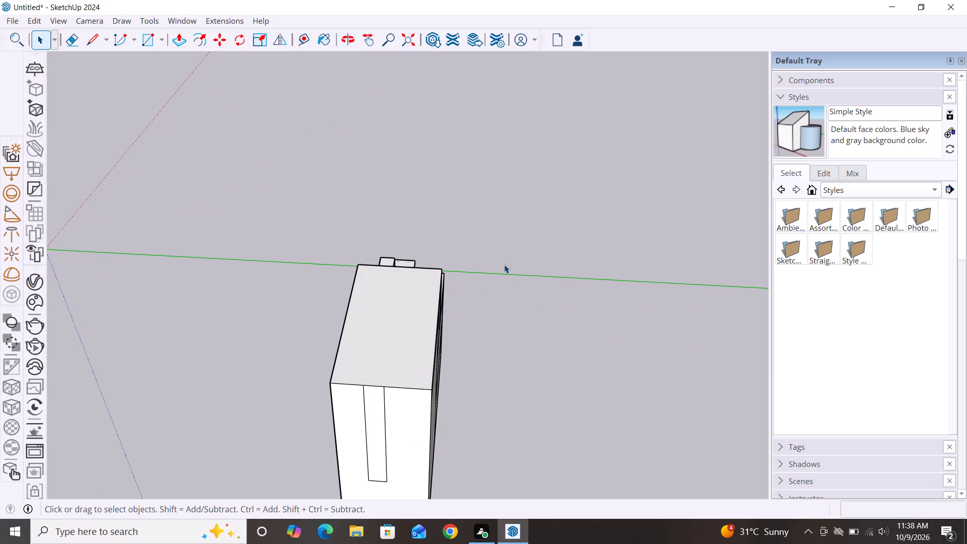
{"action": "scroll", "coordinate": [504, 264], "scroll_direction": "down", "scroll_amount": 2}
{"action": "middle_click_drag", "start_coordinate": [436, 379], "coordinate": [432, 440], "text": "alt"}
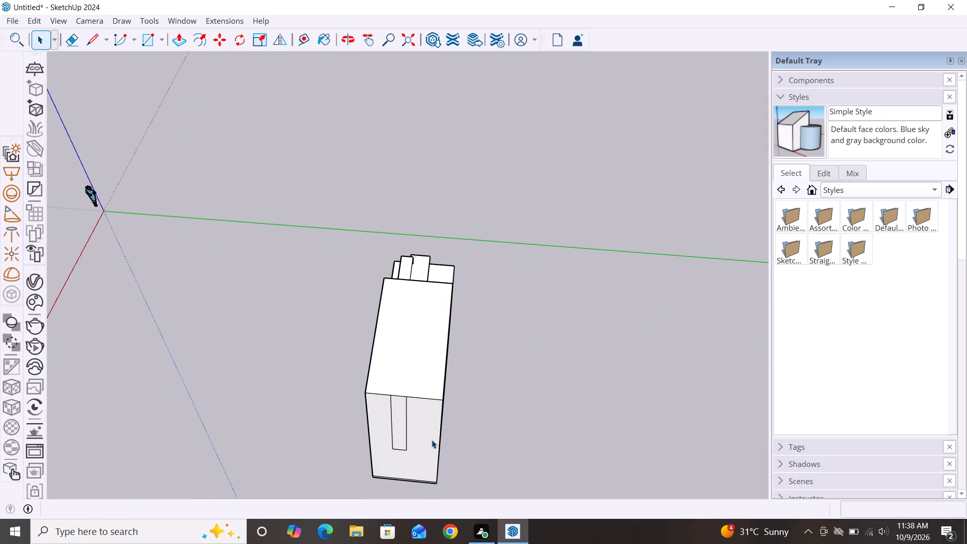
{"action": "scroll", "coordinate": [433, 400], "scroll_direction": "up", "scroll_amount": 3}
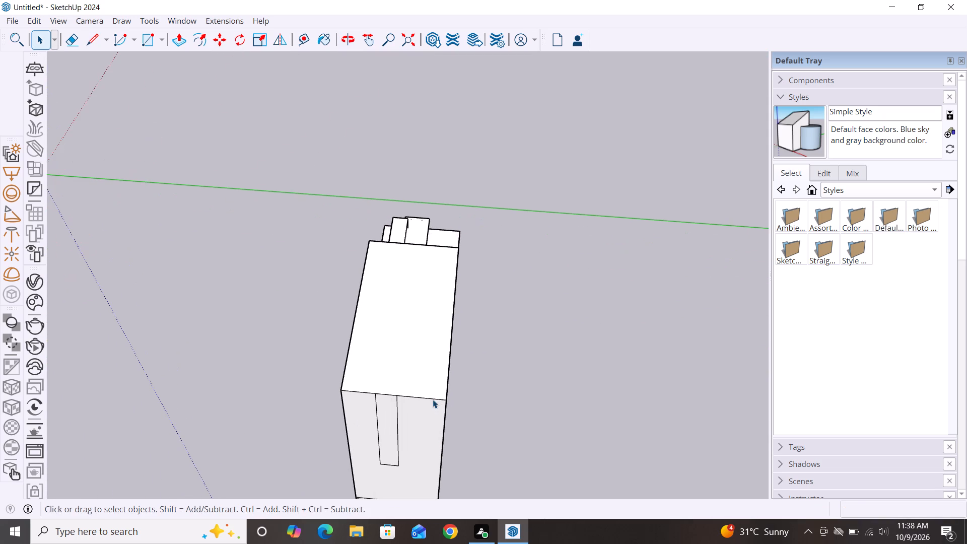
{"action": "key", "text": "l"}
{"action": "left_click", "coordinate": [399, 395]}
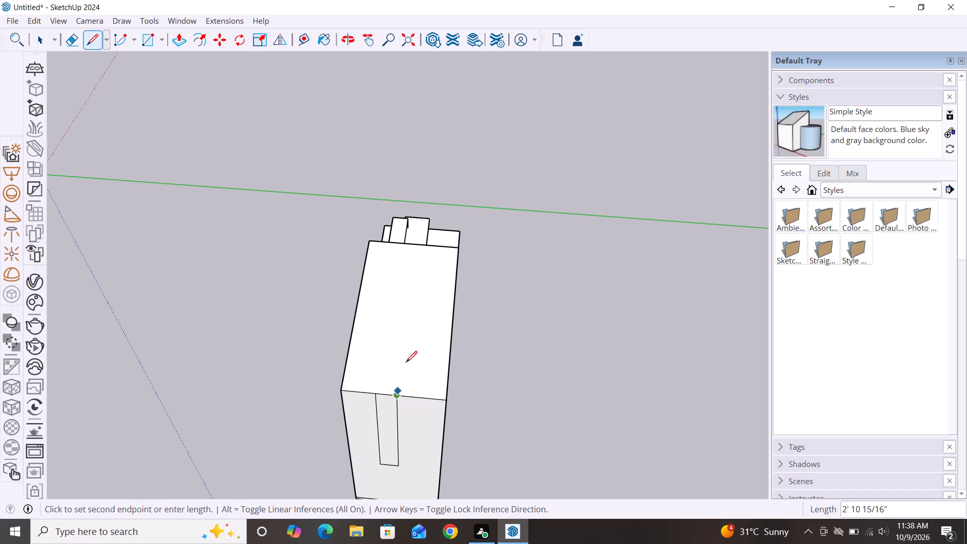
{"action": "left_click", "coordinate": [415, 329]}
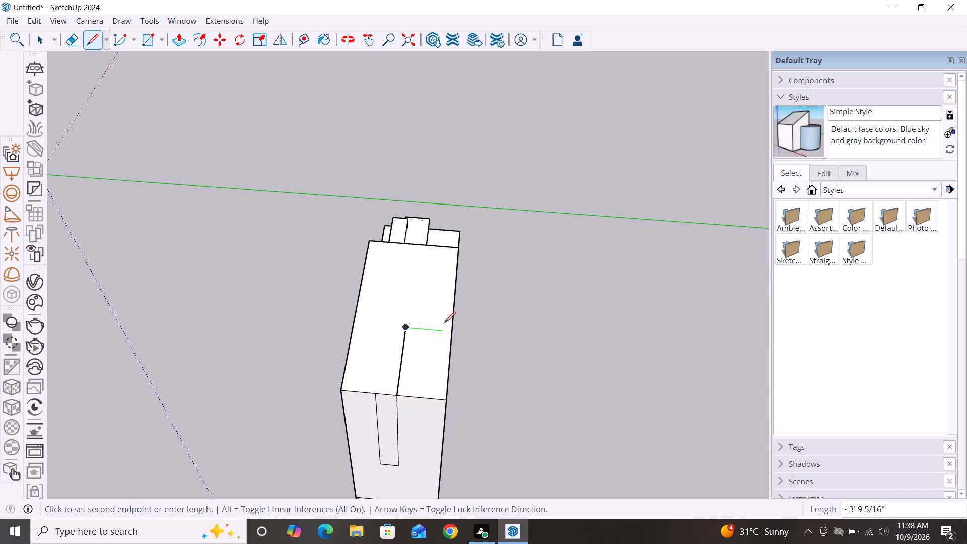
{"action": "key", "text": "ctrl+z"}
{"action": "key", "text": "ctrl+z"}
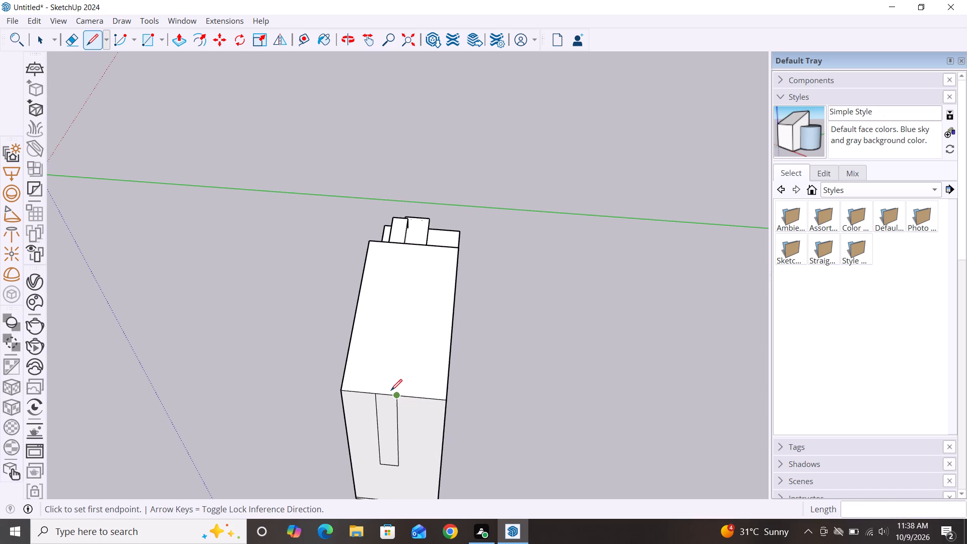
Continue the side strip onto the tall block's roof with two parallel lines from its top corners, closed by an end line about 2' long.
{"action": "left_click", "coordinate": [399, 396]}
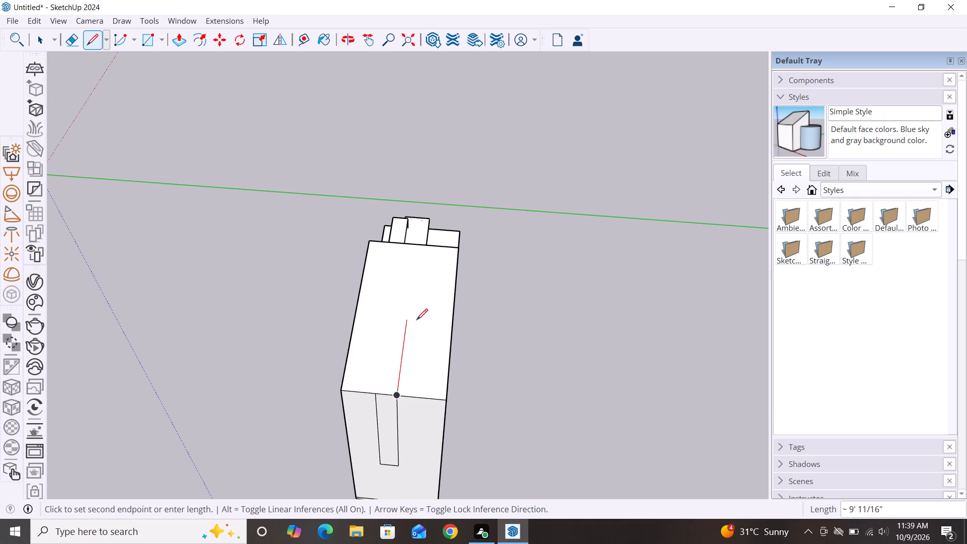
{"action": "left_click", "coordinate": [421, 313]}
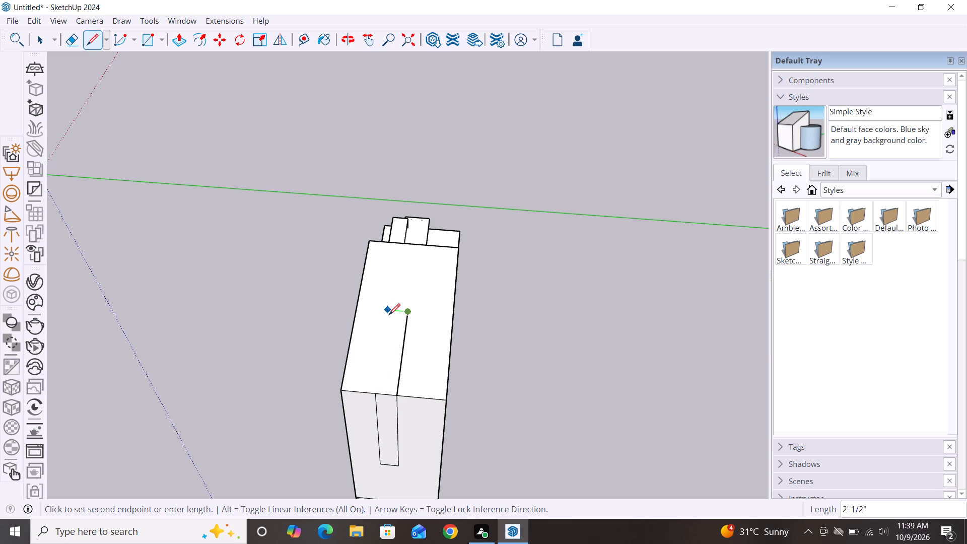
{"action": "key", "text": "space"}
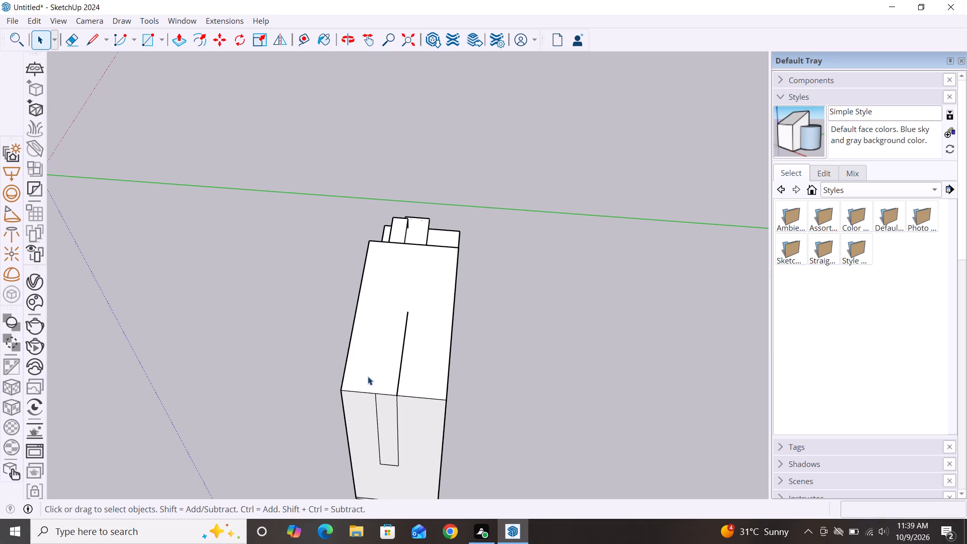
{"action": "key", "text": "l"}
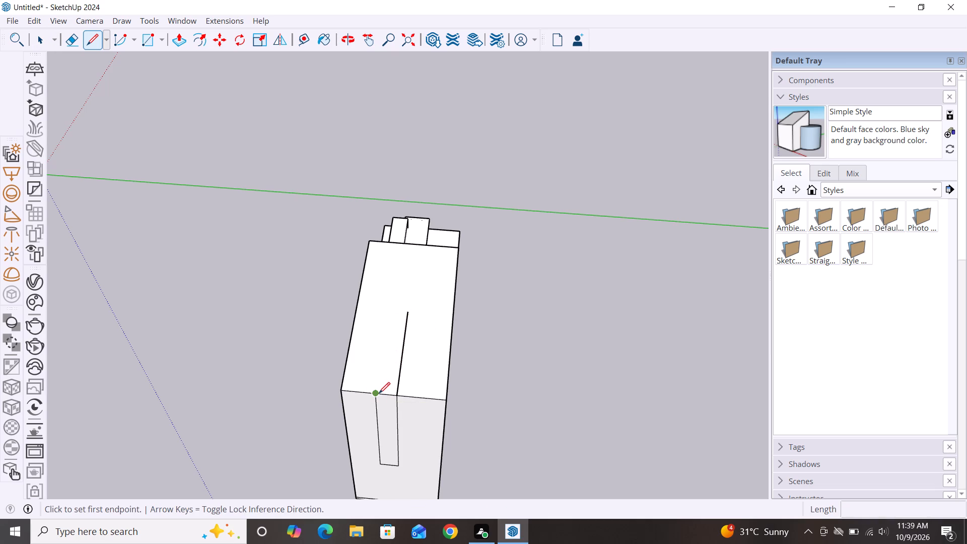
{"action": "left_click", "coordinate": [379, 393]}
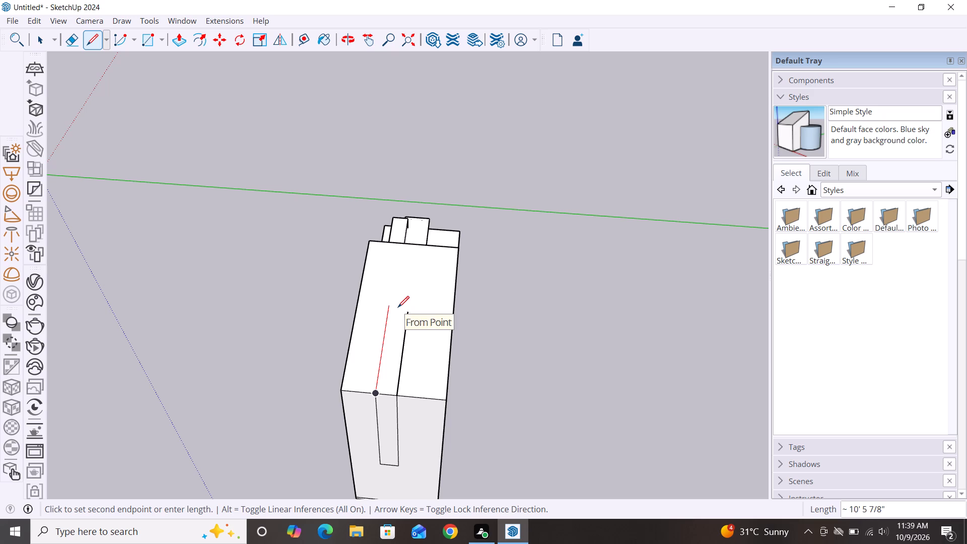
{"action": "left_click", "coordinate": [392, 310]}
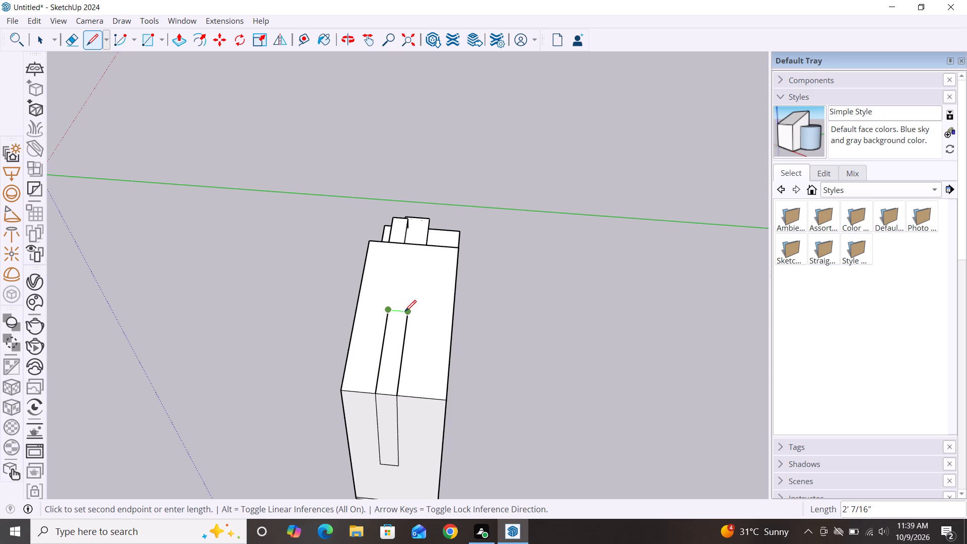
{"action": "left_click", "coordinate": [406, 311]}
{"action": "left_click", "coordinate": [410, 311]}
{"action": "key", "text": "space"}
{"action": "scroll", "coordinate": [384, 293], "scroll_direction": "down", "scroll_amount": 6}
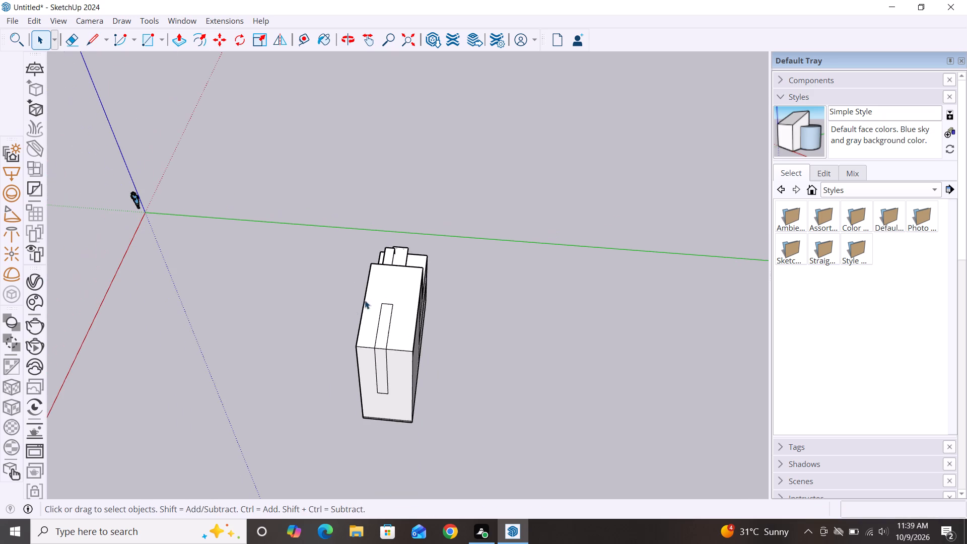
Push/Pull the strip on the tall block's outer side face outward by about 5'.
{"action": "scroll", "coordinate": [340, 357], "scroll_direction": "down", "scroll_amount": 3}
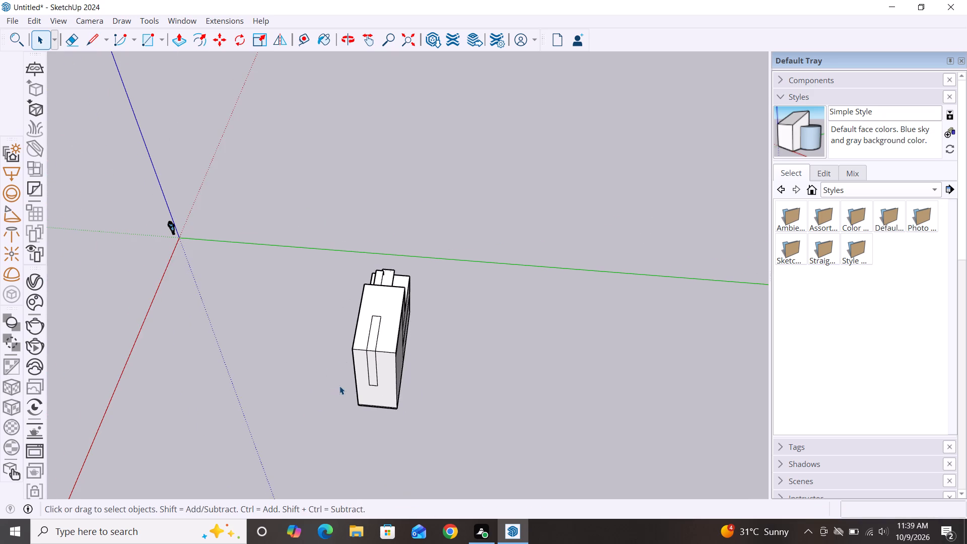
{"action": "scroll", "coordinate": [353, 354], "scroll_direction": "down", "scroll_amount": 2}
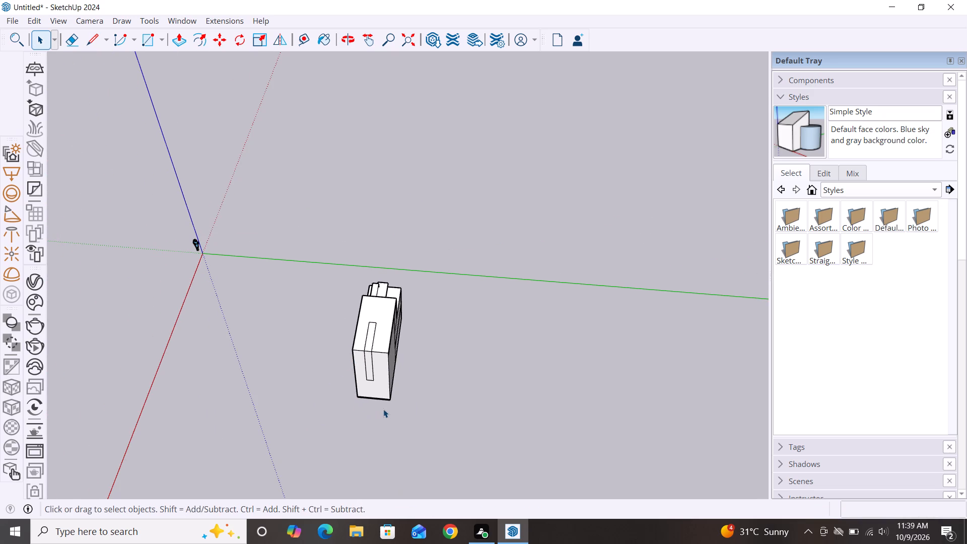
{"action": "middle_click_drag", "start_coordinate": [383, 409], "coordinate": [390, 320]}
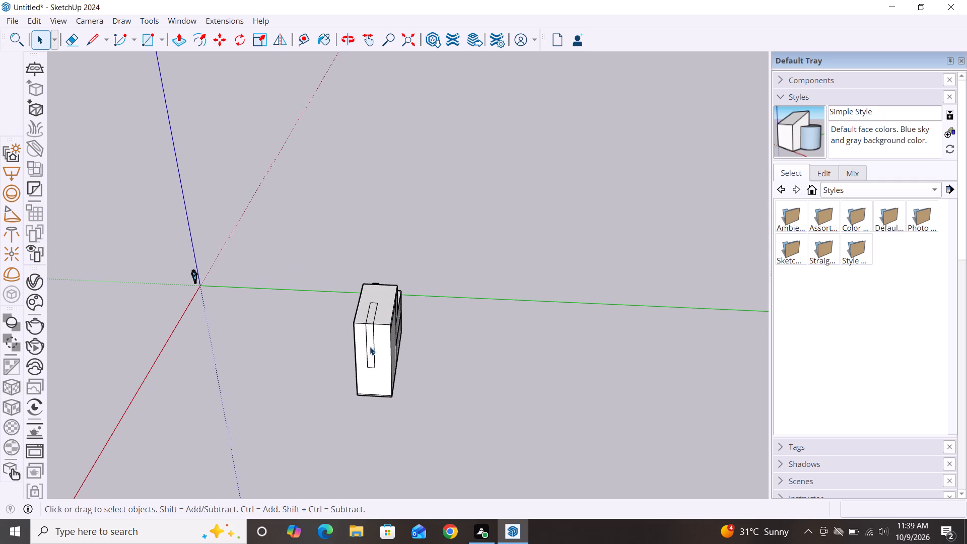
{"action": "scroll", "coordinate": [370, 347], "scroll_direction": "up", "scroll_amount": 9}
{"action": "key", "text": "p"}
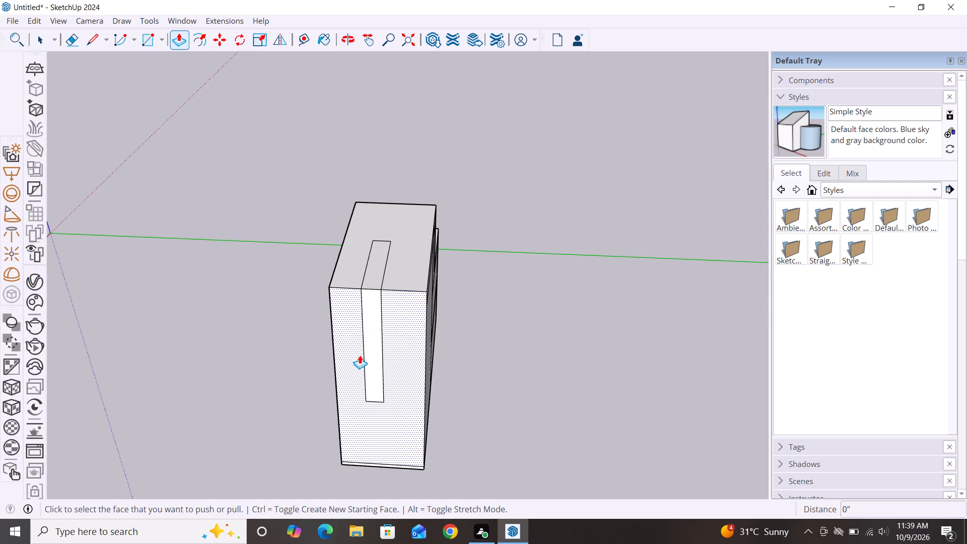
{"action": "left_click", "coordinate": [373, 361]}
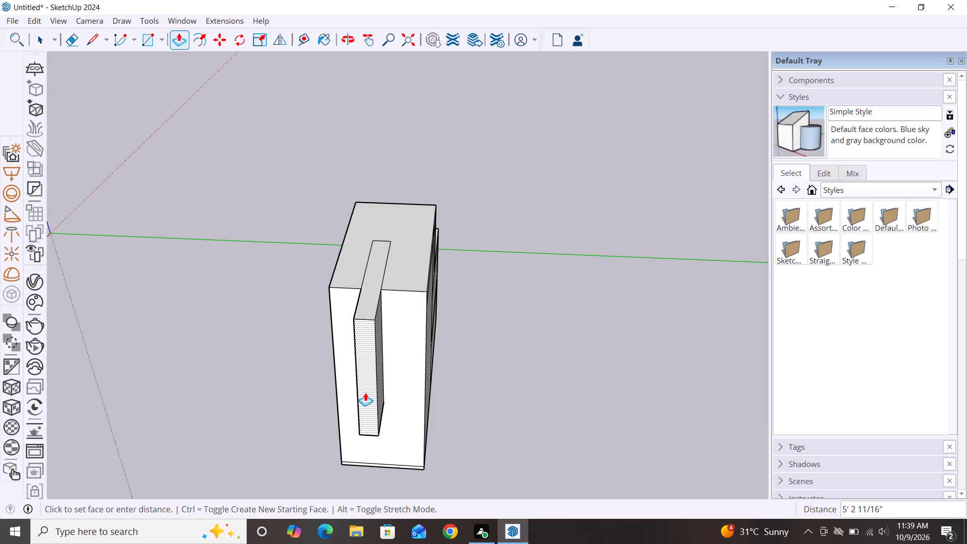
{"action": "left_click", "coordinate": [367, 391]}
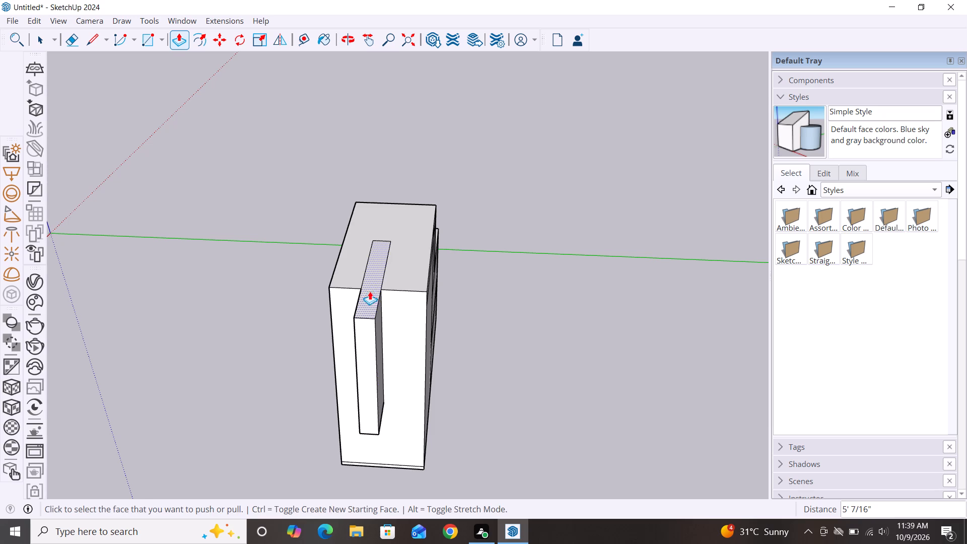
Raise the strip on the tall block's roof by about 6' with Push/Pull.
{"action": "left_click", "coordinate": [368, 285]}
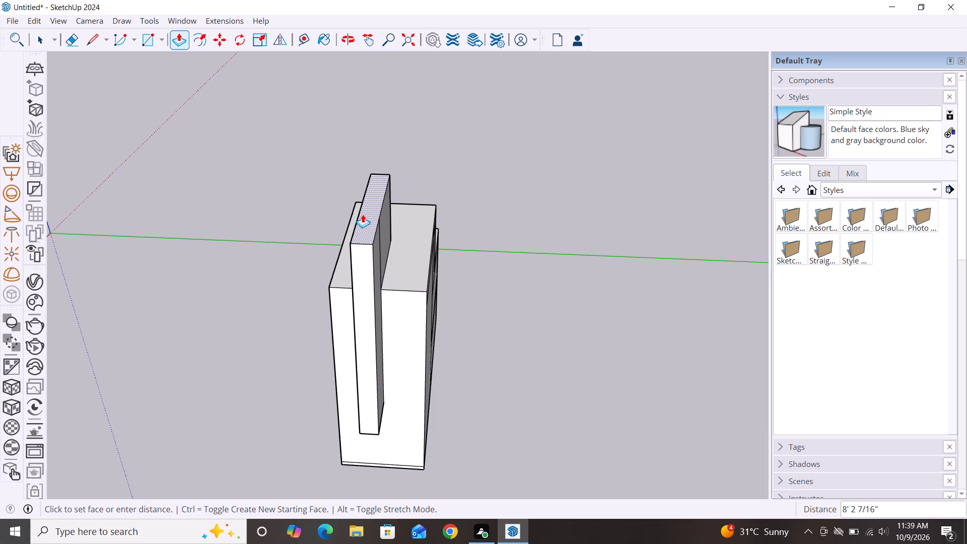
{"action": "left_click", "coordinate": [360, 234]}
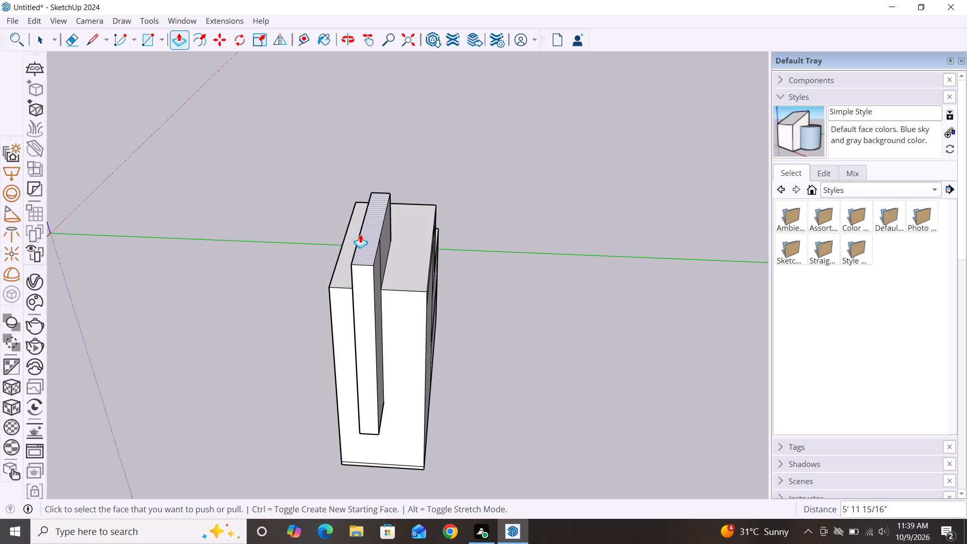
{"action": "key", "text": "space"}
Lower the fin's top face above the tall block's roof by about 1' 6" with Push/Pull.
{"action": "scroll", "coordinate": [343, 264], "scroll_direction": "down", "scroll_amount": 6}
{"action": "middle_click_drag", "start_coordinate": [313, 419], "coordinate": [550, 403]}
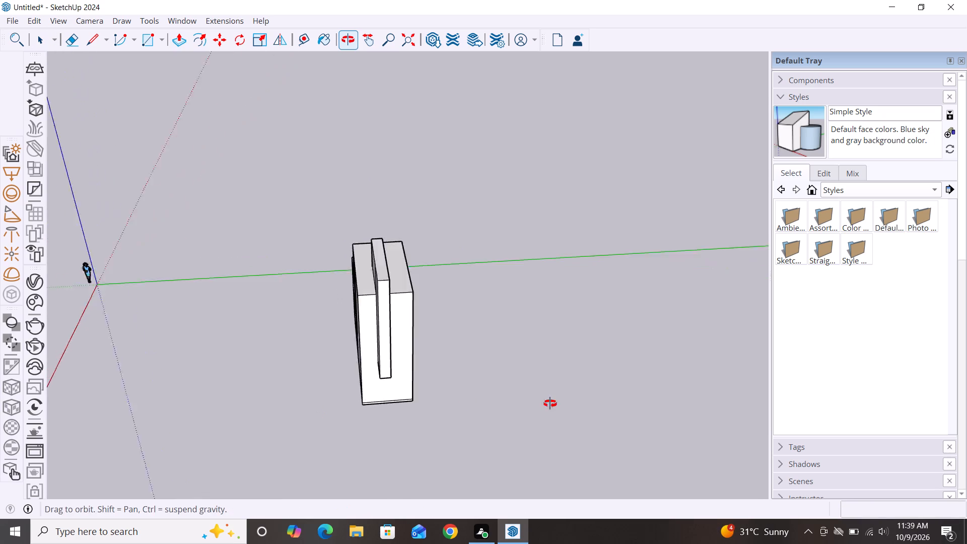
{"action": "middle_click_drag", "start_coordinate": [550, 403], "coordinate": [644, 372]}
{"action": "scroll", "coordinate": [330, 313], "scroll_direction": "down", "scroll_amount": 2}
{"action": "middle_click_drag", "start_coordinate": [361, 394], "coordinate": [543, 396]}
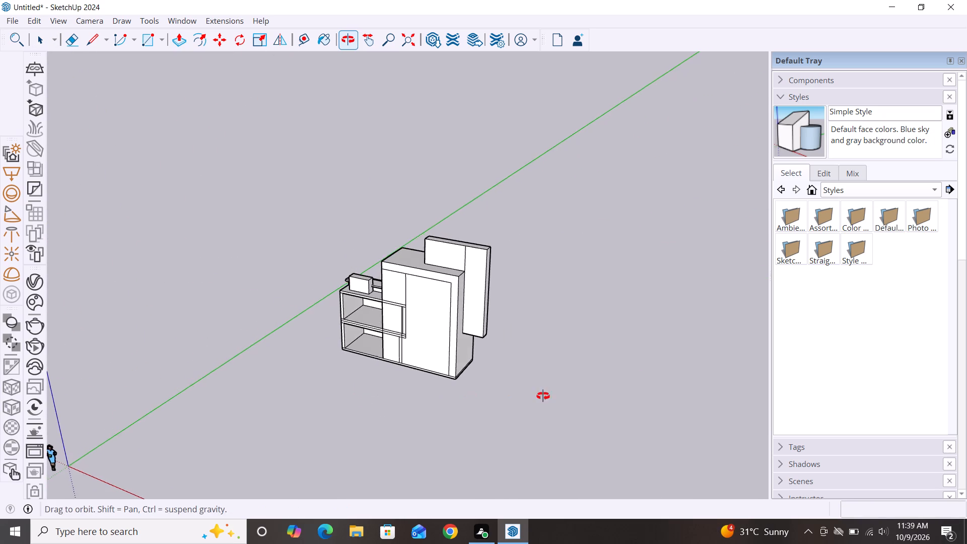
{"action": "middle_click_drag", "start_coordinate": [543, 396], "coordinate": [593, 395]}
{"action": "scroll", "coordinate": [481, 224], "scroll_direction": "up", "scroll_amount": 3}
{"action": "middle_click_drag", "start_coordinate": [468, 261], "coordinate": [468, 335]}
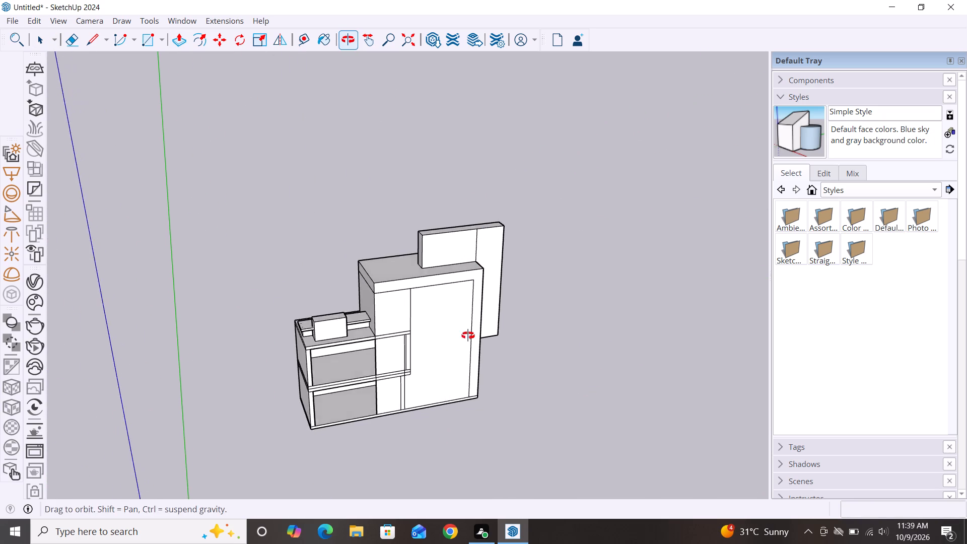
{"action": "middle_click_drag", "start_coordinate": [468, 335], "coordinate": [468, 341]}
{"action": "key", "text": "p"}
{"action": "left_click", "coordinate": [464, 229]}
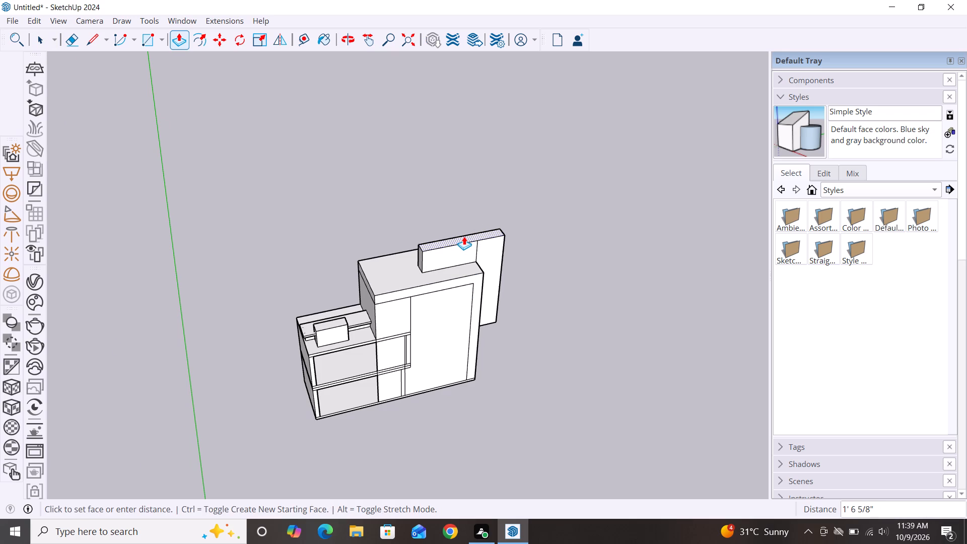
{"action": "left_click", "coordinate": [465, 236]}
{"action": "key", "text": "space"}
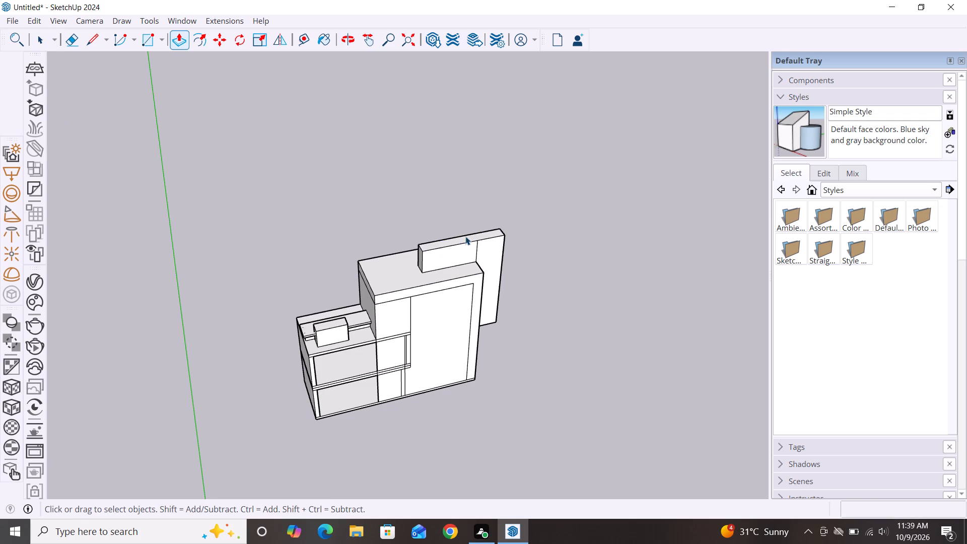
Push the fin's outer side face back toward the tall block by about 2' 9".
{"action": "scroll", "coordinate": [357, 281], "scroll_direction": "down", "scroll_amount": 2}
{"action": "middle_click_drag", "start_coordinate": [477, 400], "coordinate": [364, 311]}
{"action": "scroll", "coordinate": [363, 256], "scroll_direction": "down", "scroll_amount": 1}
{"action": "middle_click_drag", "start_coordinate": [425, 379], "coordinate": [423, 319]}
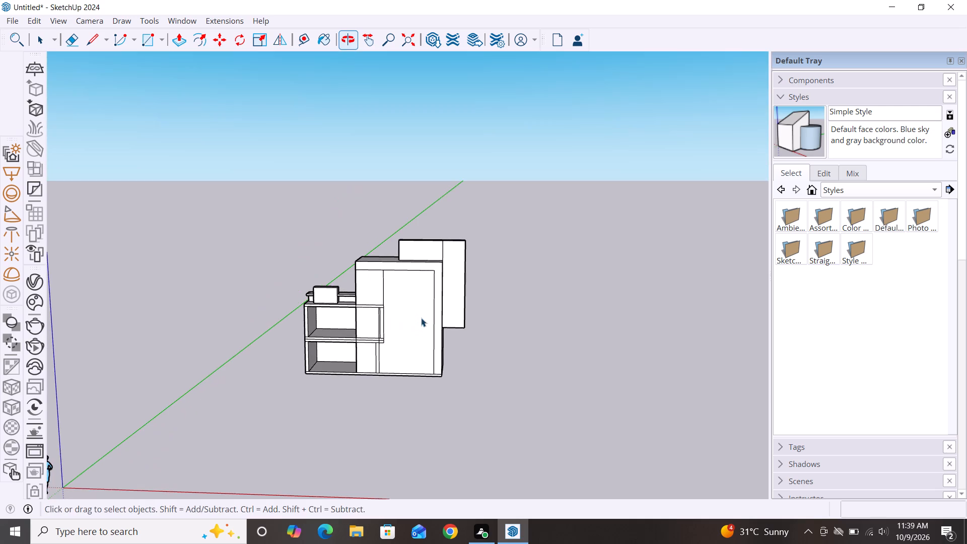
{"action": "scroll", "coordinate": [468, 309], "scroll_direction": "up", "scroll_amount": 3}
{"action": "middle_click_drag", "start_coordinate": [533, 360], "coordinate": [417, 377]}
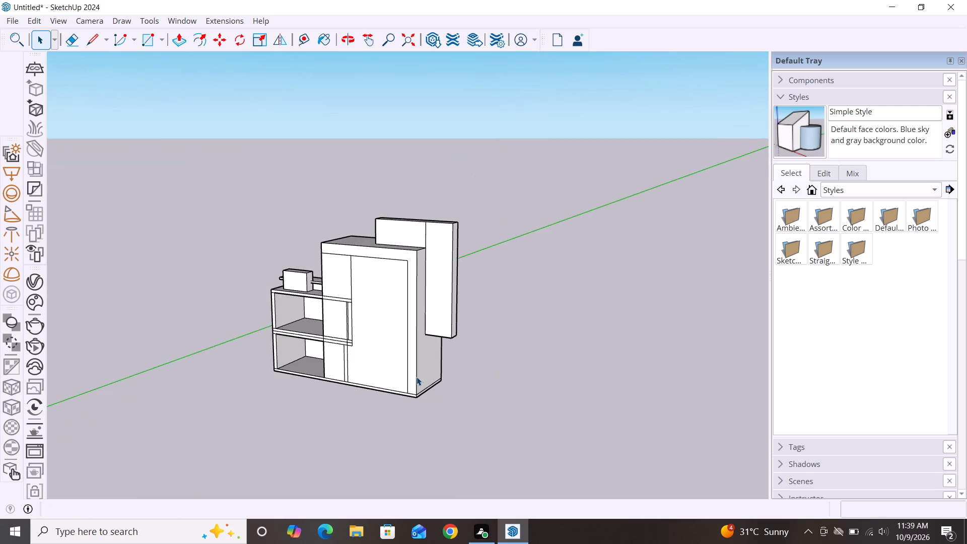
{"action": "key", "text": "p"}
{"action": "left_click", "coordinate": [455, 325]}
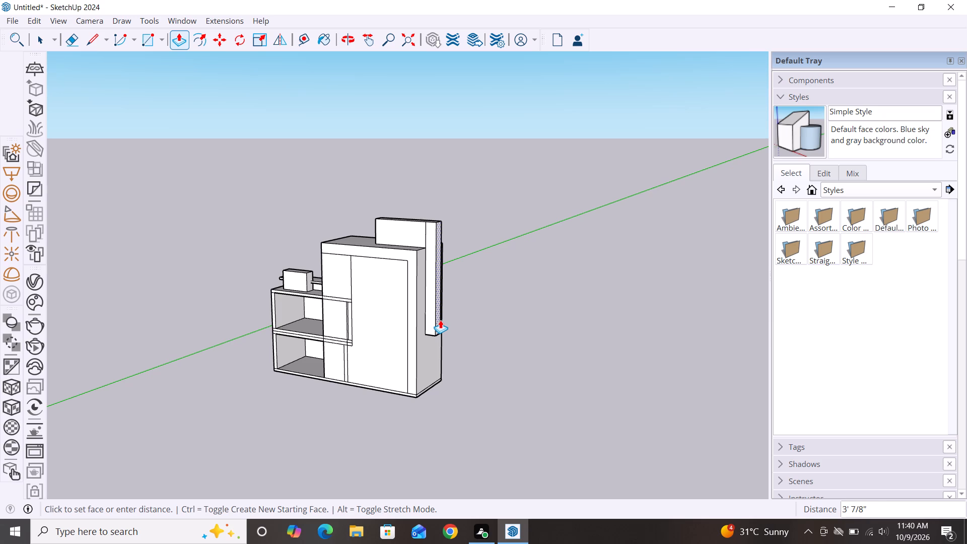
{"action": "left_click", "coordinate": [442, 319]}
{"action": "key", "text": "space"}
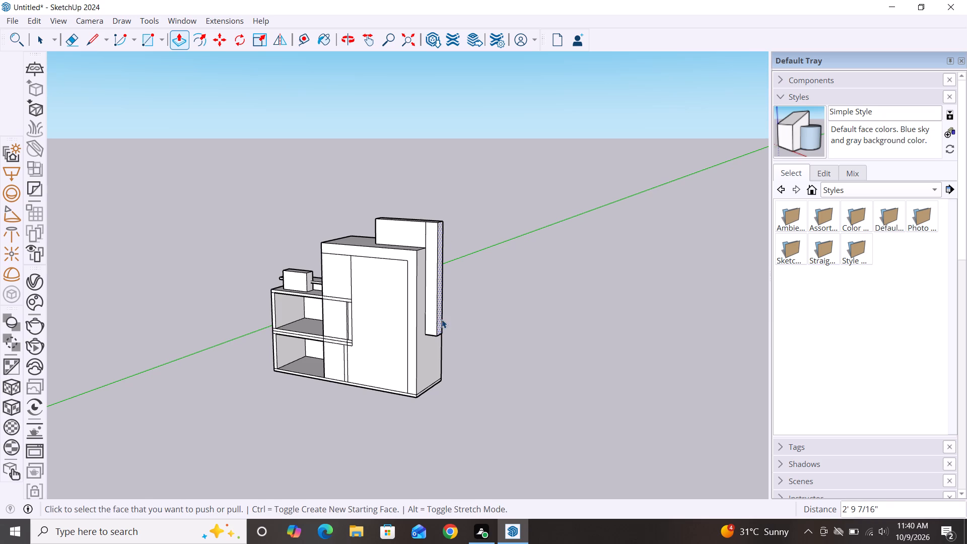
Pull the fin's outer side face slightly outward again with Push/Pull.
{"action": "scroll", "coordinate": [370, 295], "scroll_direction": "down", "scroll_amount": 3}
{"action": "middle_click_drag", "start_coordinate": [413, 417], "coordinate": [581, 411]}
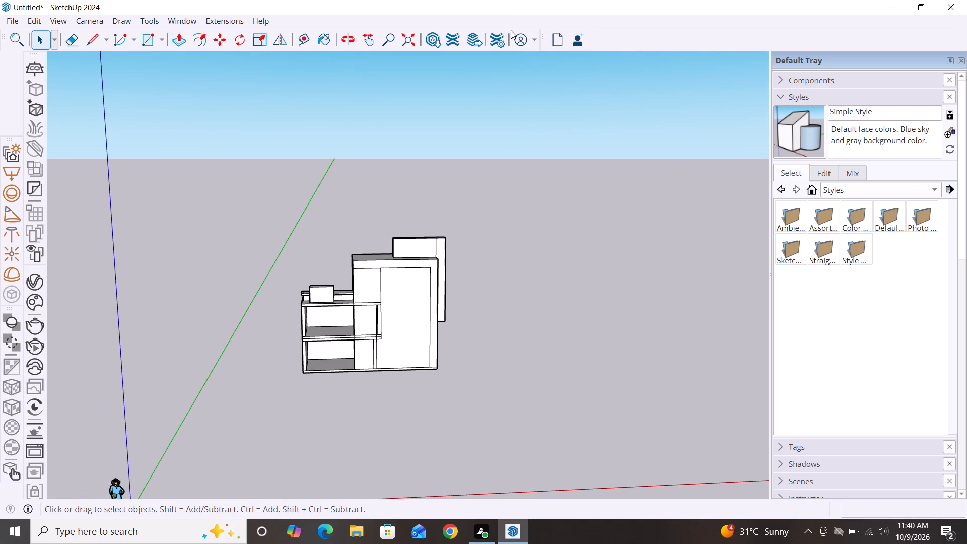
{"action": "scroll", "coordinate": [544, 255], "scroll_direction": "down", "scroll_amount": 2}
{"action": "scroll", "coordinate": [488, 263], "scroll_direction": "down", "scroll_amount": 1}
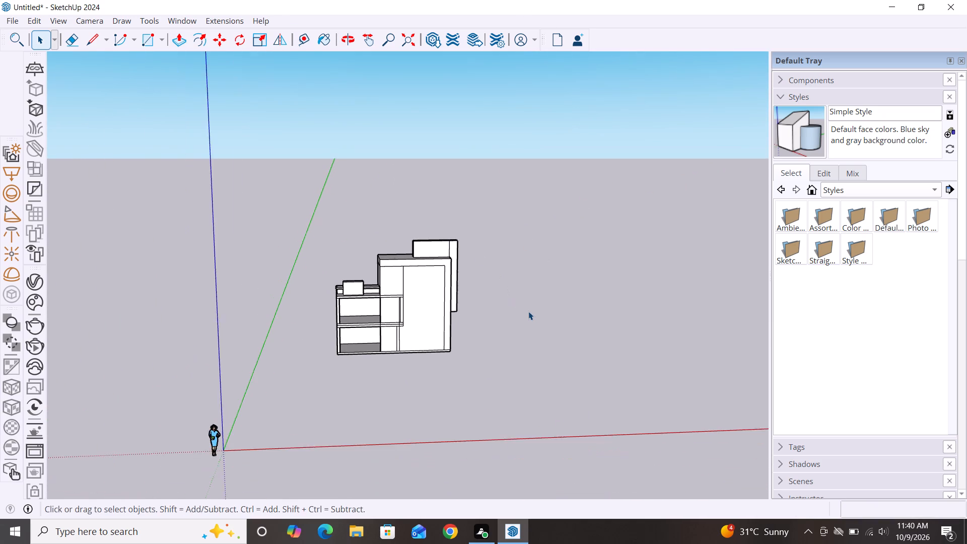
{"action": "scroll", "coordinate": [532, 313], "scroll_direction": "down", "scroll_amount": 1}
{"action": "middle_click_drag", "start_coordinate": [533, 313], "coordinate": [360, 332]}
{"action": "scroll", "coordinate": [468, 284], "scroll_direction": "up", "scroll_amount": 3}
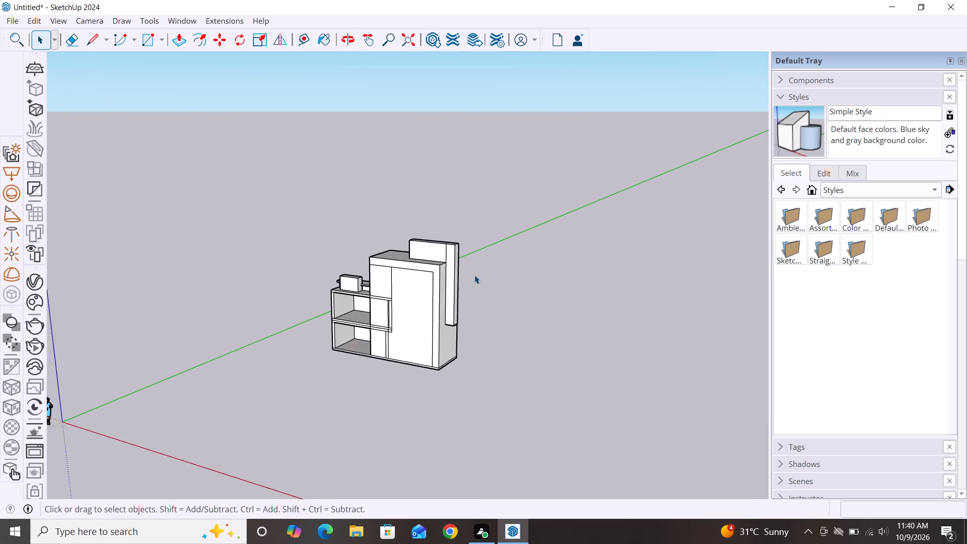
{"action": "scroll", "coordinate": [474, 275], "scroll_direction": "up", "scroll_amount": 4}
{"action": "key", "text": "p"}
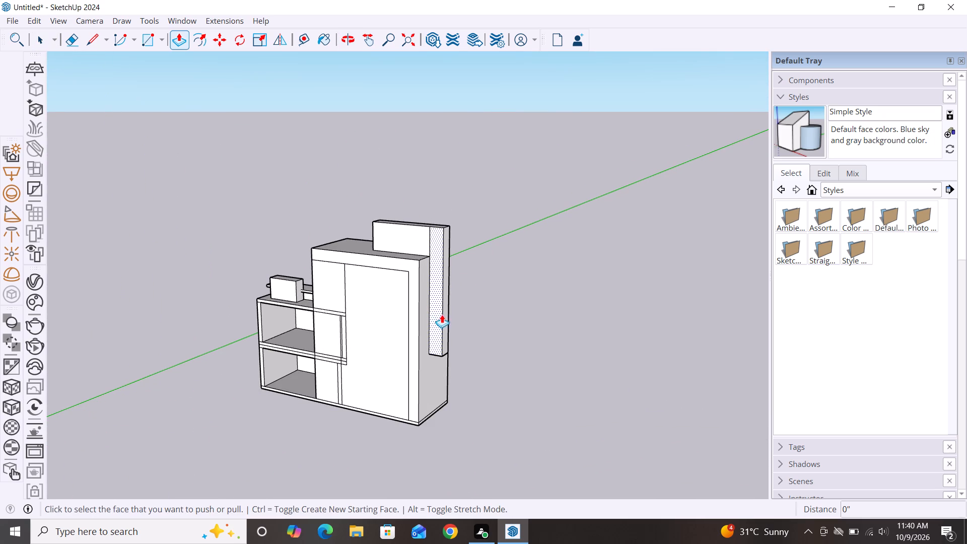
{"action": "left_click", "coordinate": [446, 318]}
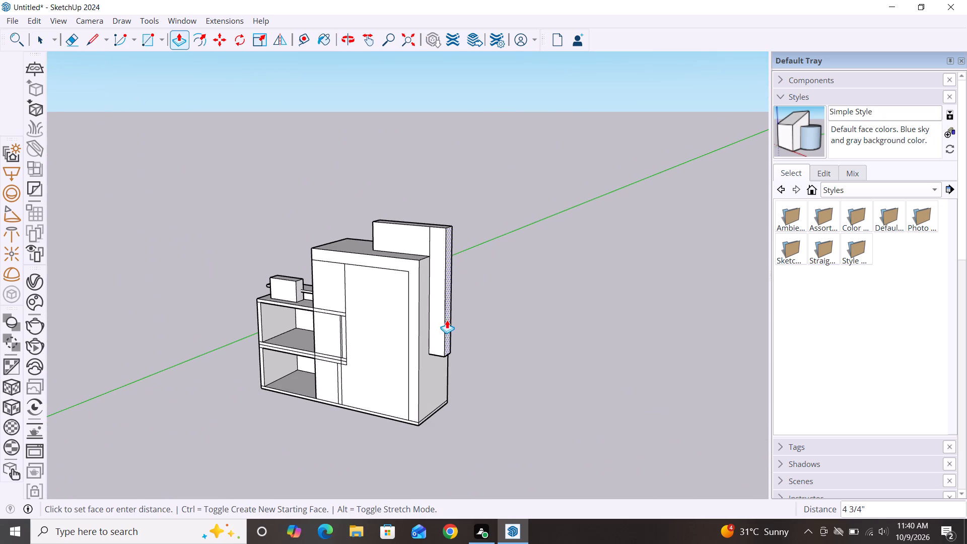
{"action": "left_click", "coordinate": [447, 320]}
{"action": "key", "text": "space"}
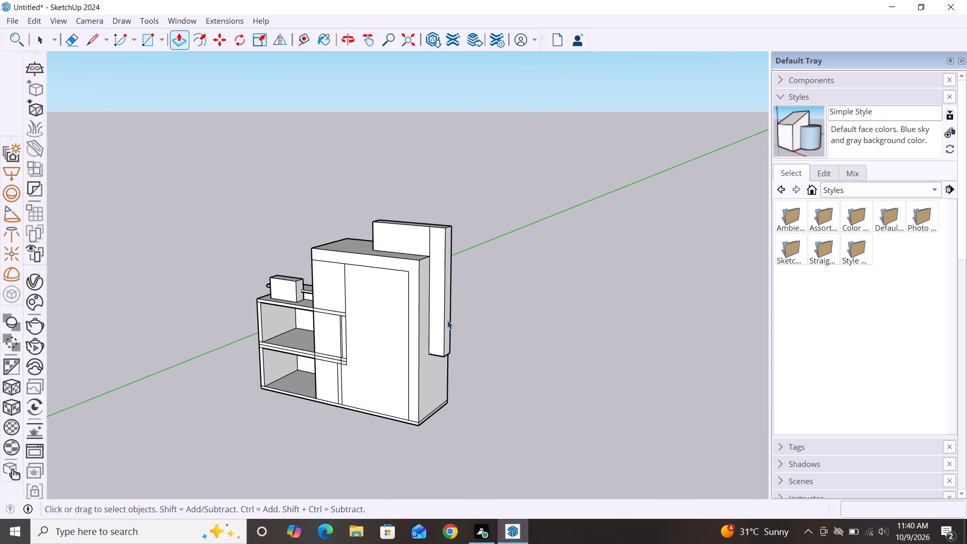
Raise the fin's top face by about 5" with Push/Pull.
{"action": "scroll", "coordinate": [394, 281], "scroll_direction": "down", "scroll_amount": 3}
{"action": "middle_click_drag", "start_coordinate": [387, 388], "coordinate": [551, 405]}
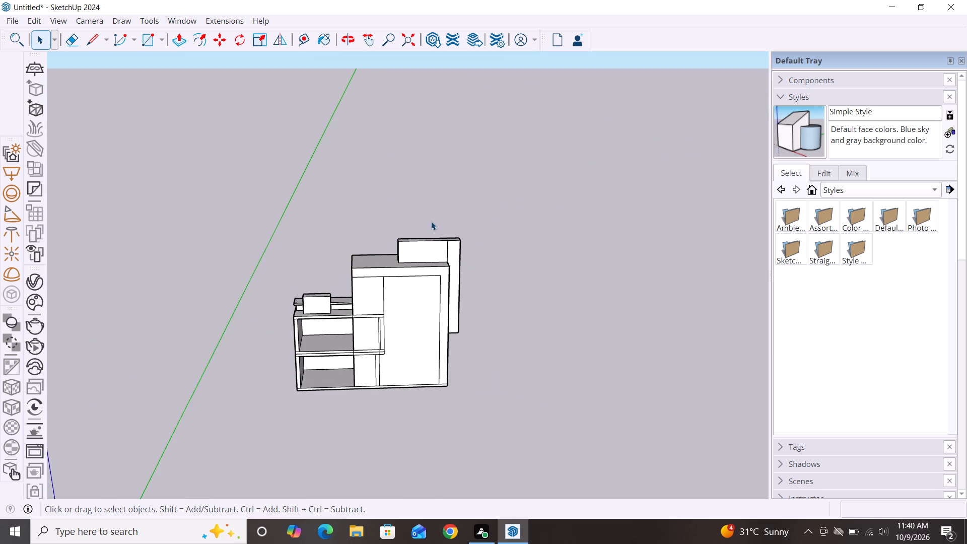
{"action": "scroll", "coordinate": [430, 221], "scroll_direction": "up", "scroll_amount": 7}
{"action": "key", "text": "p"}
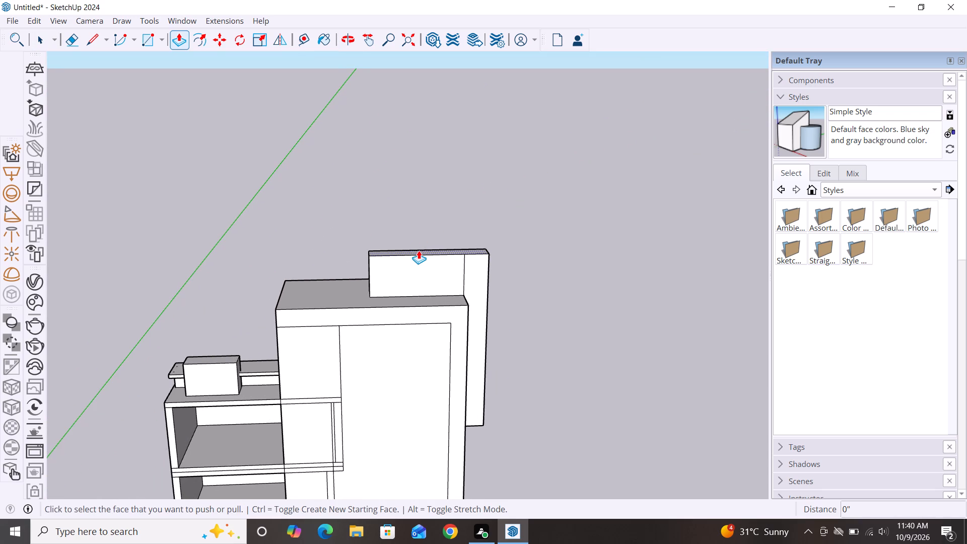
{"action": "left_click", "coordinate": [420, 252]}
{"action": "left_click", "coordinate": [422, 248]}
{"action": "key", "text": "space"}
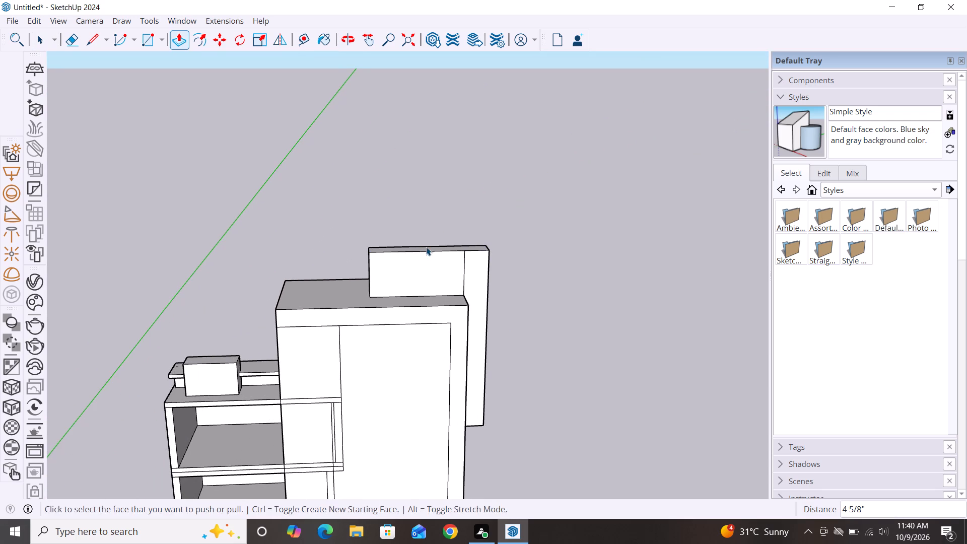
Draw a slanted line about 4' 11" long on the fin's front face, from its top edge to the inner bottom corner at the roof.
{"action": "scroll", "coordinate": [451, 192], "scroll_direction": "down", "scroll_amount": 2}
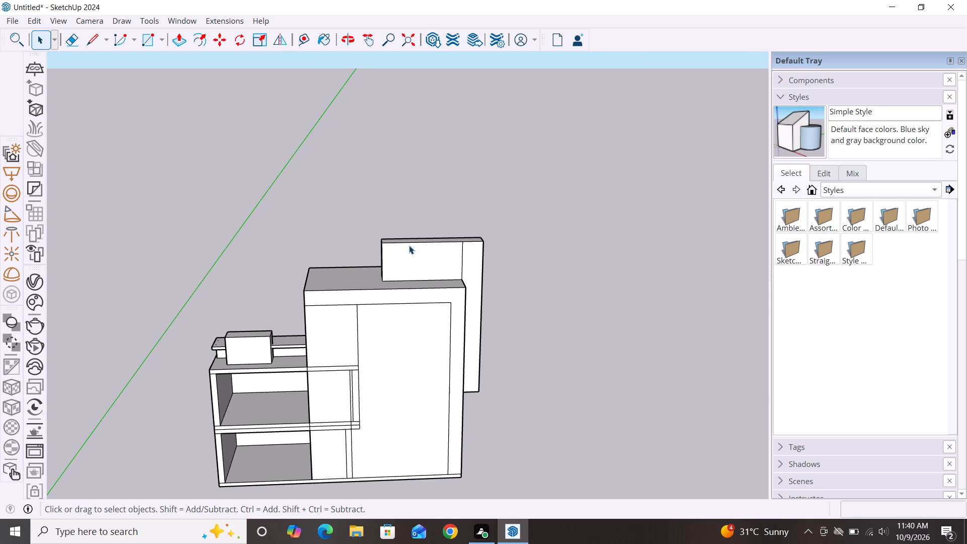
{"action": "scroll", "coordinate": [391, 232], "scroll_direction": "up", "scroll_amount": 2}
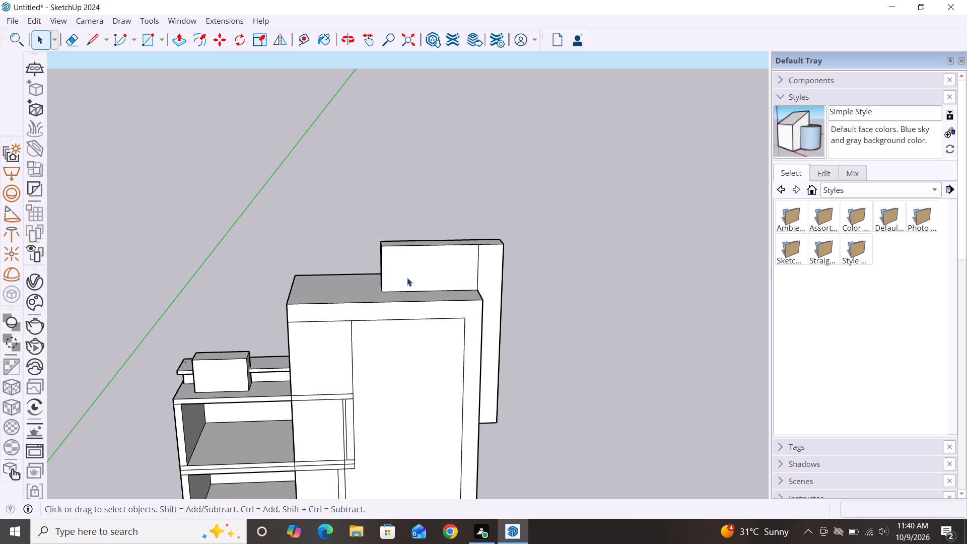
{"action": "scroll", "coordinate": [391, 284], "scroll_direction": "up", "scroll_amount": 4}
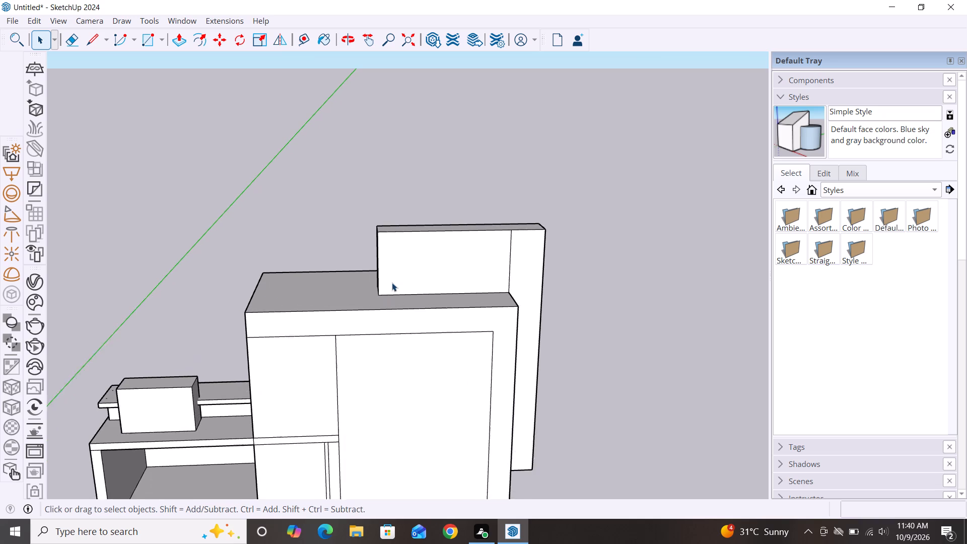
{"action": "key", "text": "l"}
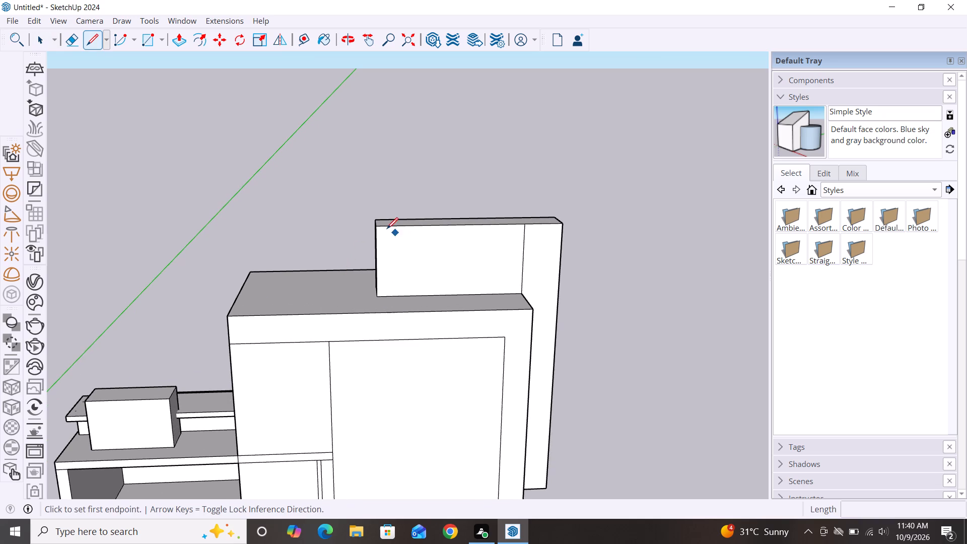
{"action": "left_click", "coordinate": [399, 228]}
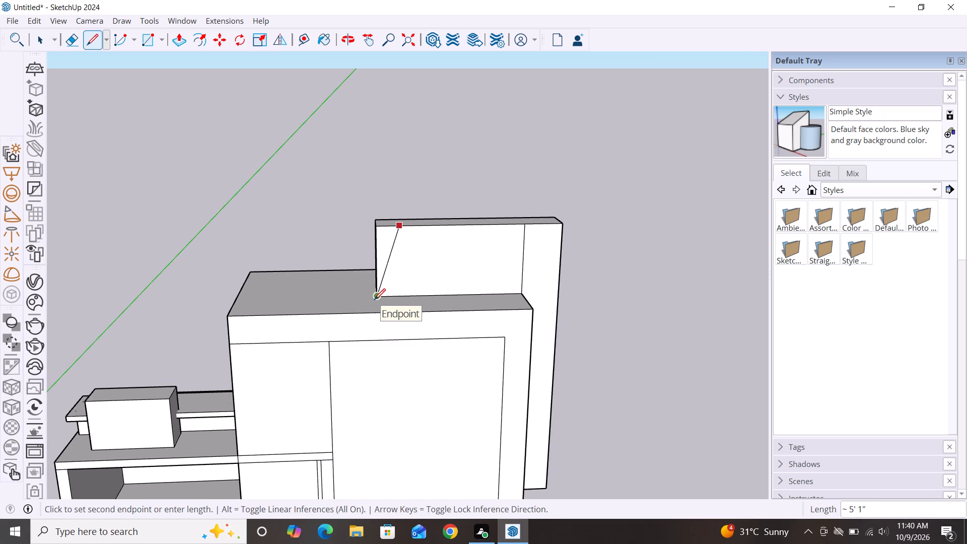
{"action": "key", "text": "Escape"}
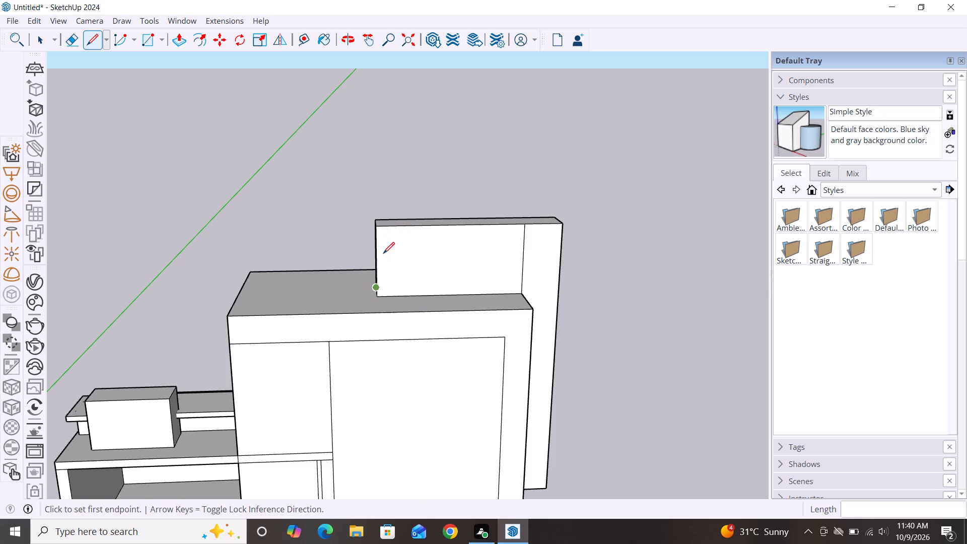
{"action": "left_click", "coordinate": [378, 228]}
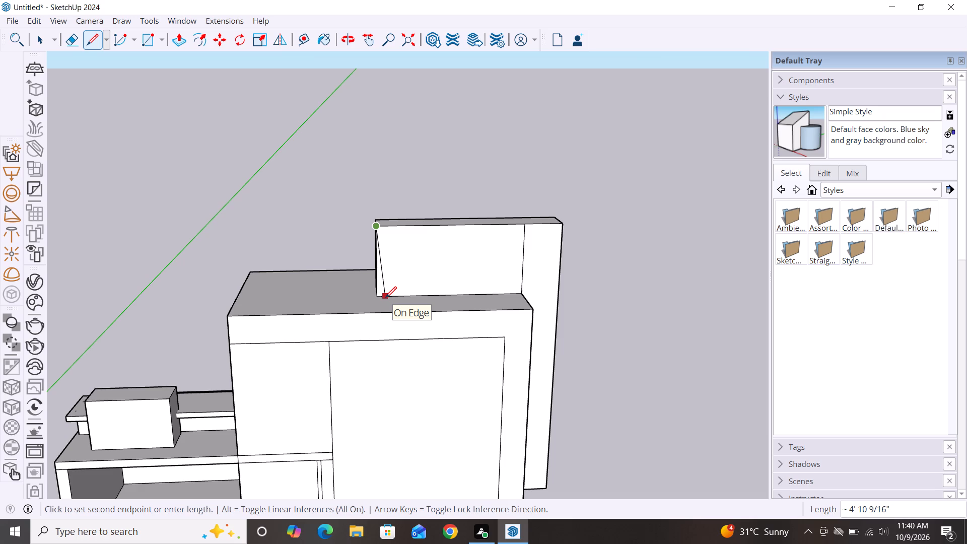
{"action": "key", "text": "Escape"}
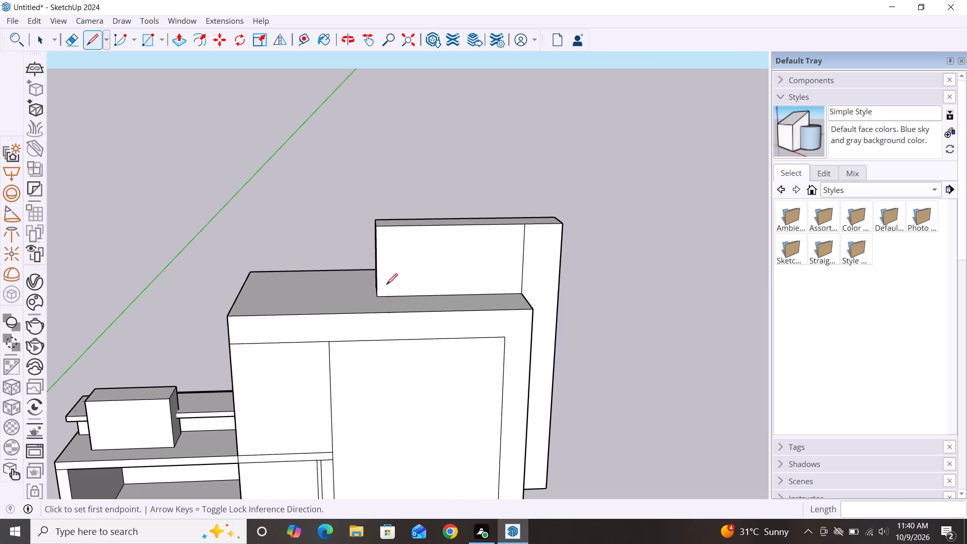
{"action": "left_click", "coordinate": [389, 227]}
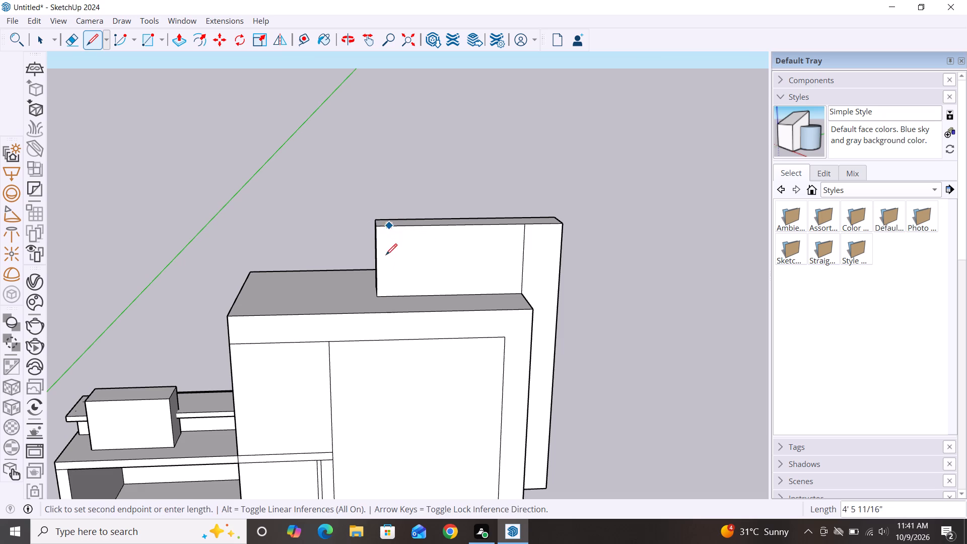
{"action": "left_click", "coordinate": [376, 294]}
{"action": "key", "text": "space"}
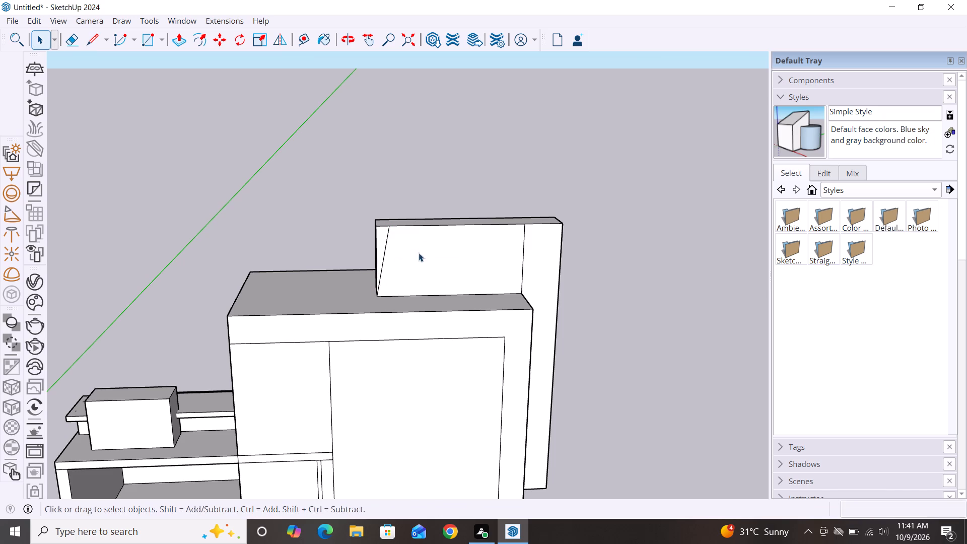
Delete the narrow triangular face cut off by the slanted line on the fin's front.
{"action": "scroll", "coordinate": [395, 239], "scroll_direction": "up", "scroll_amount": 4}
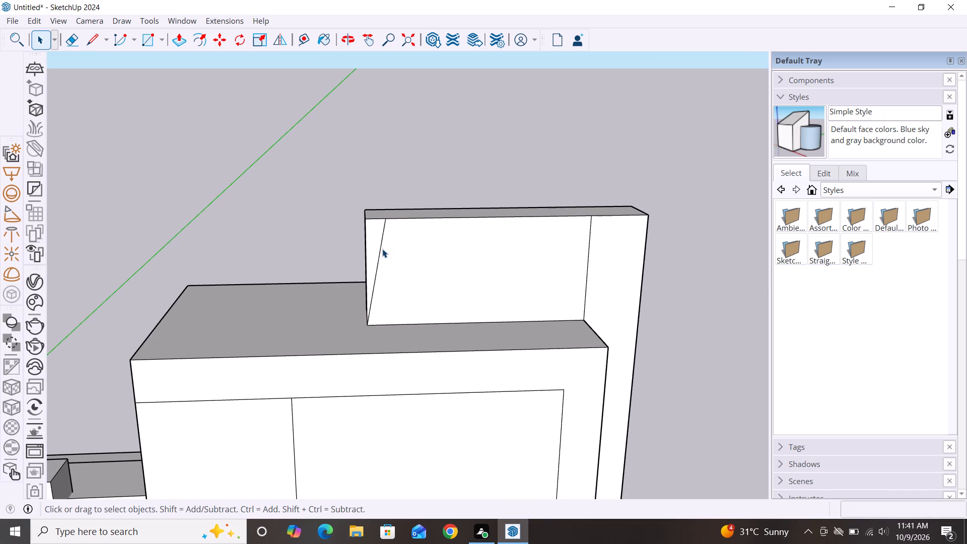
{"action": "key", "text": "p"}
{"action": "key", "text": "space"}
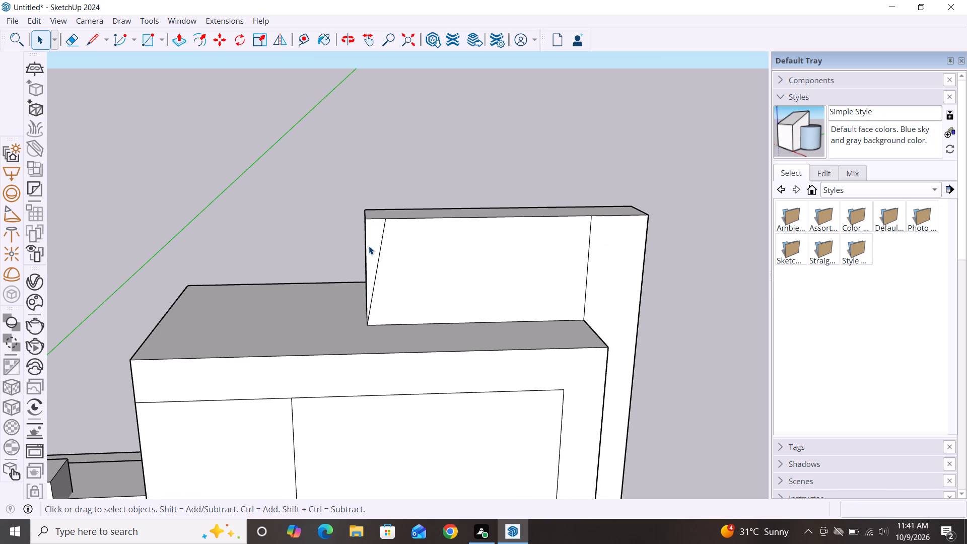
{"action": "left_click", "coordinate": [369, 246]}
{"action": "key", "text": "Delete"}
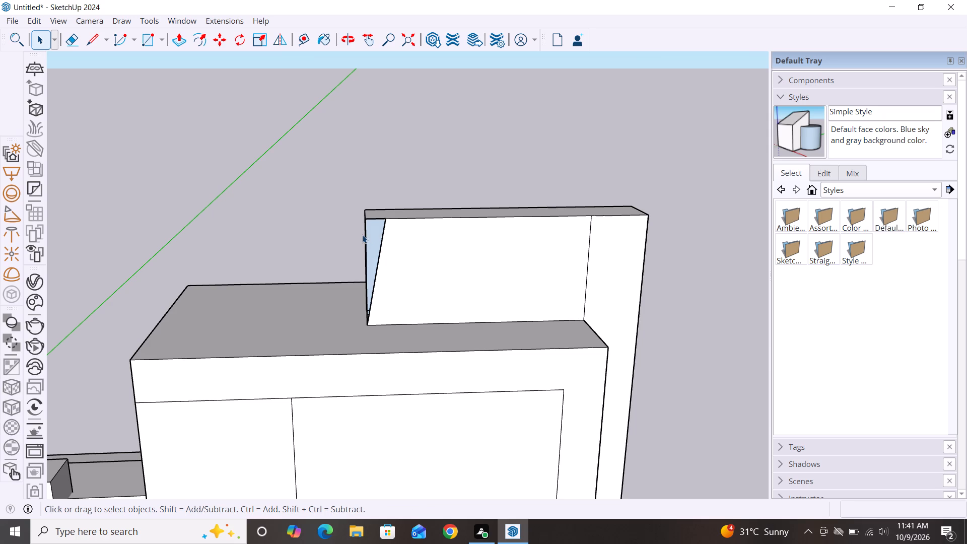
Delete the fin's inner end face above the tall block's roof.
{"action": "scroll", "coordinate": [357, 246], "scroll_direction": "down", "scroll_amount": 2}
{"action": "middle_click_drag", "start_coordinate": [343, 322], "coordinate": [597, 358]}
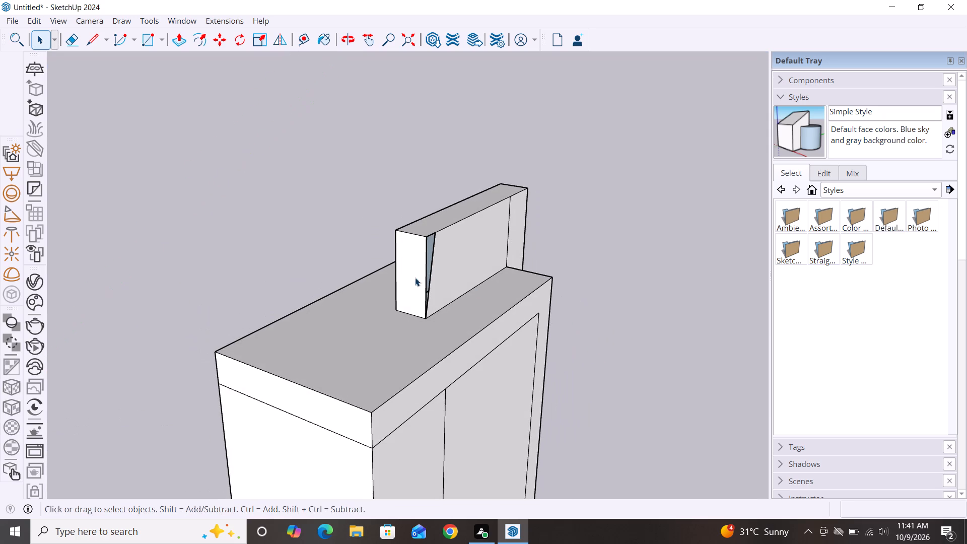
{"action": "left_click", "coordinate": [413, 275]}
{"action": "key", "text": "Delete"}
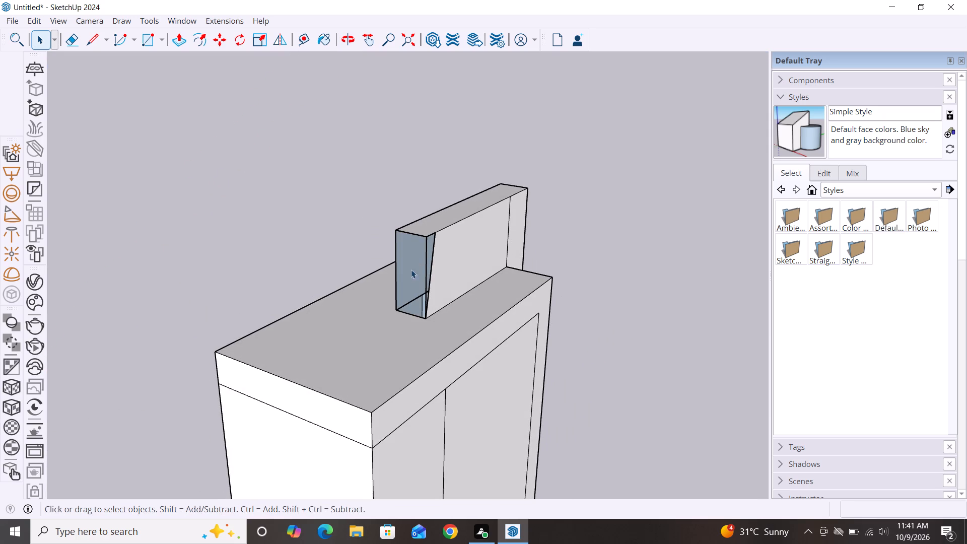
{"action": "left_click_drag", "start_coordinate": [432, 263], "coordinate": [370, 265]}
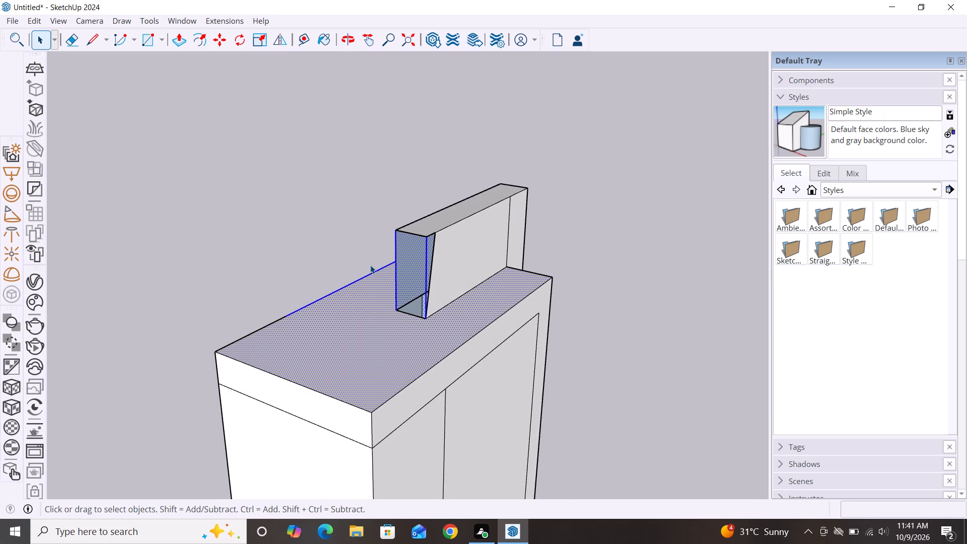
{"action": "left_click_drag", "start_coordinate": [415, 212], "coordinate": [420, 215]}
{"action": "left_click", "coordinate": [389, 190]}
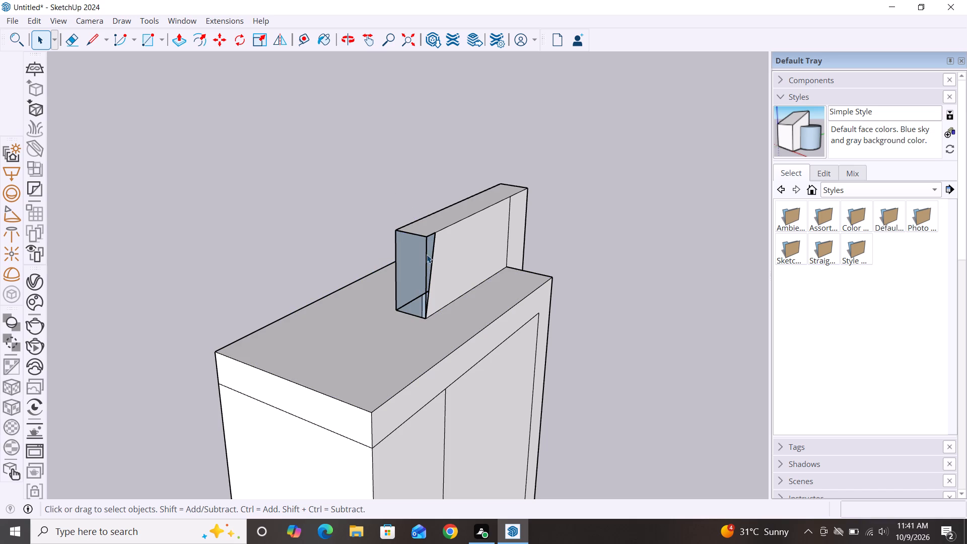
Undo the deletions of the fin's inner end face and narrow triangular face, and undo the slanted line.
{"action": "scroll", "coordinate": [427, 254], "scroll_direction": "up", "scroll_amount": 6}
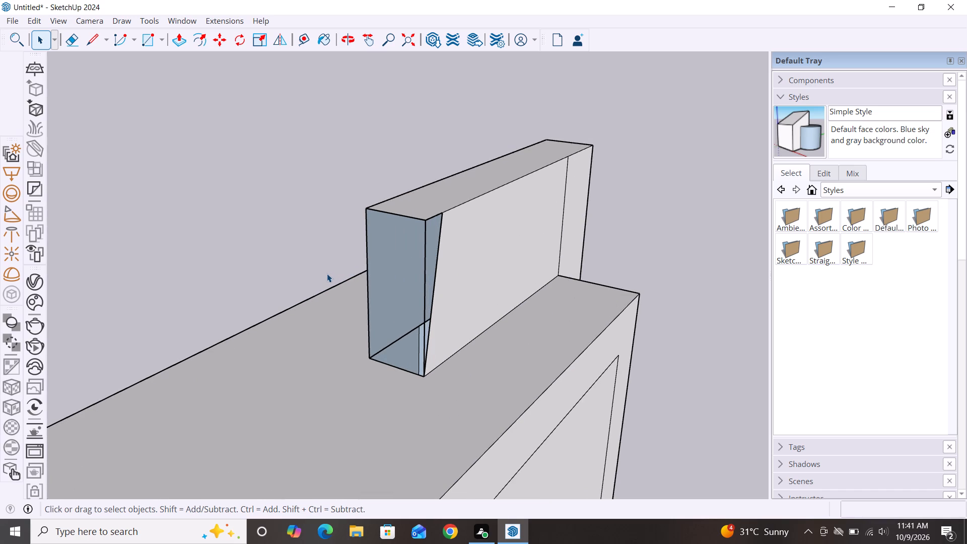
{"action": "key", "text": "ctrl+z"}
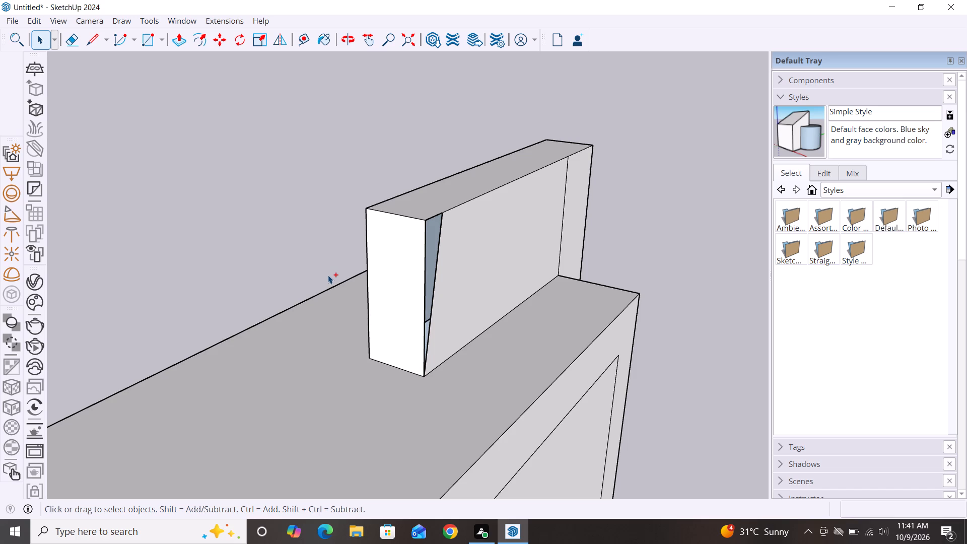
{"action": "key", "text": "ctrl+z"}
{"action": "key", "text": "ctrl+z"}
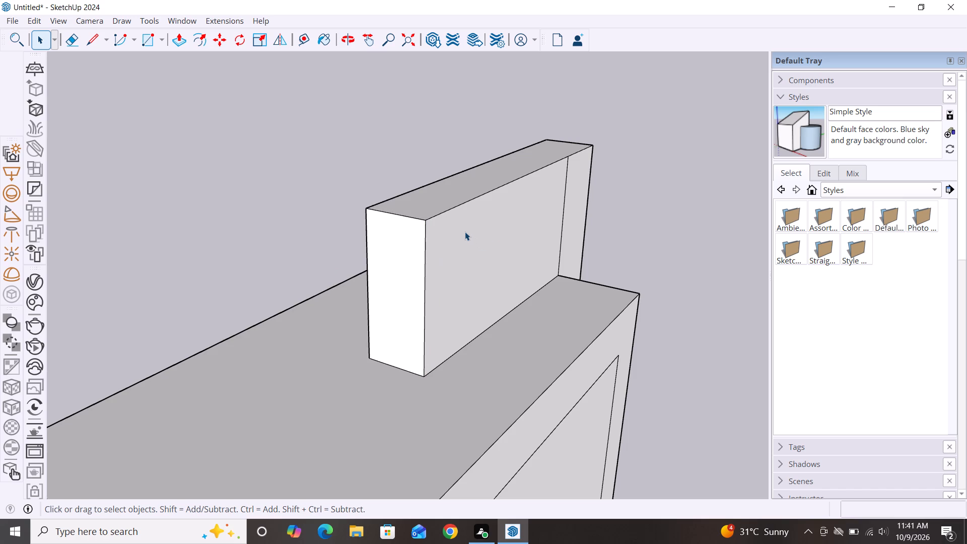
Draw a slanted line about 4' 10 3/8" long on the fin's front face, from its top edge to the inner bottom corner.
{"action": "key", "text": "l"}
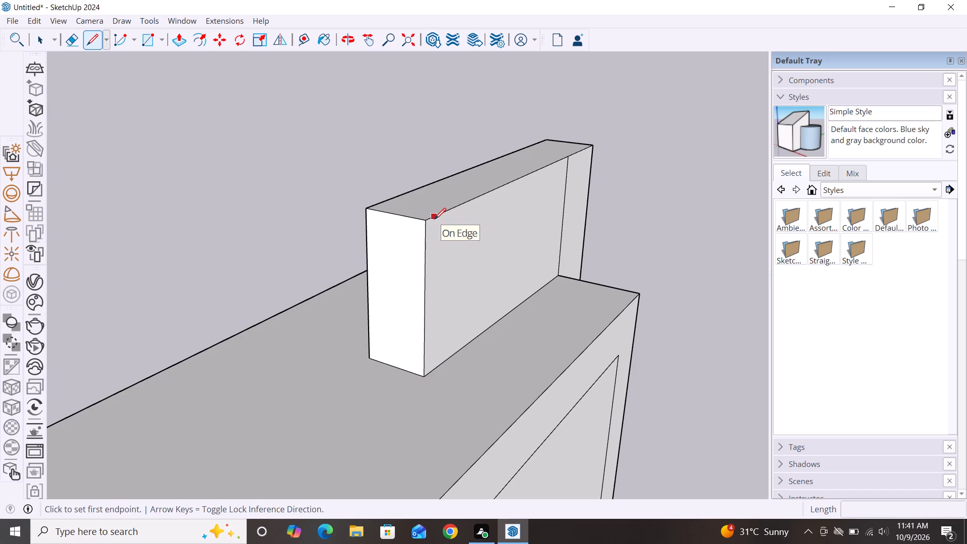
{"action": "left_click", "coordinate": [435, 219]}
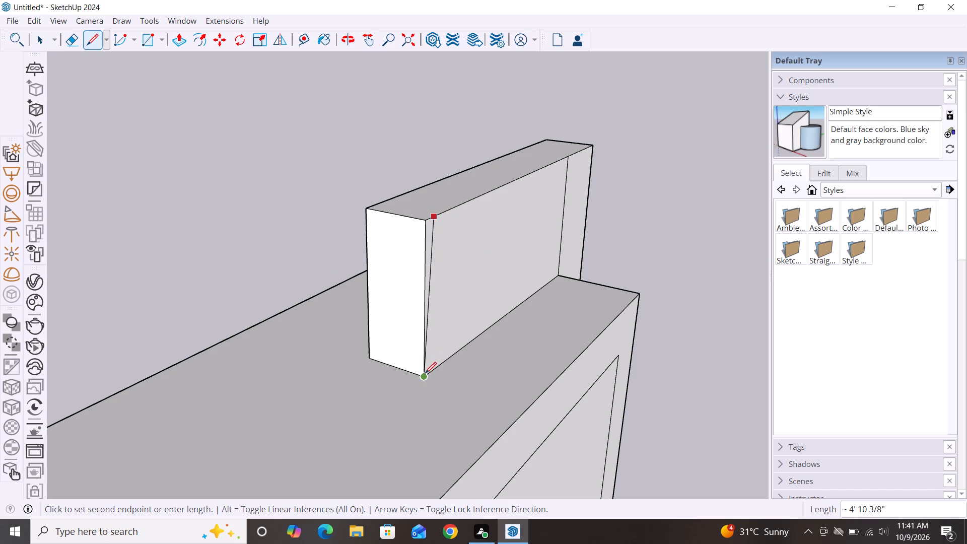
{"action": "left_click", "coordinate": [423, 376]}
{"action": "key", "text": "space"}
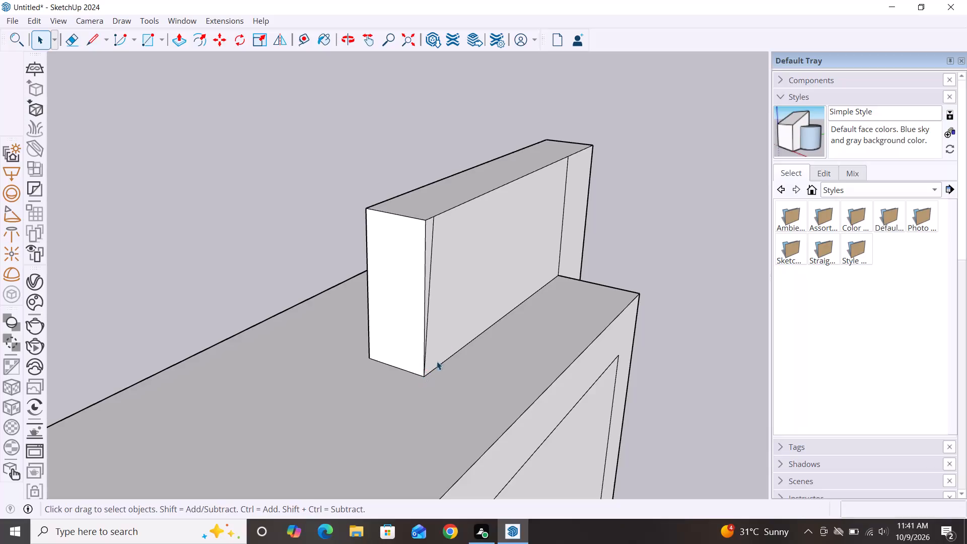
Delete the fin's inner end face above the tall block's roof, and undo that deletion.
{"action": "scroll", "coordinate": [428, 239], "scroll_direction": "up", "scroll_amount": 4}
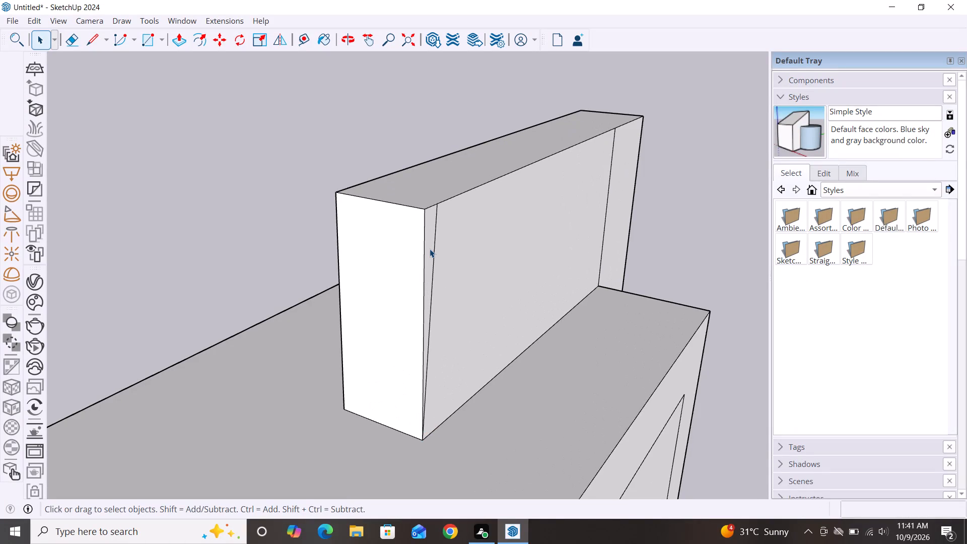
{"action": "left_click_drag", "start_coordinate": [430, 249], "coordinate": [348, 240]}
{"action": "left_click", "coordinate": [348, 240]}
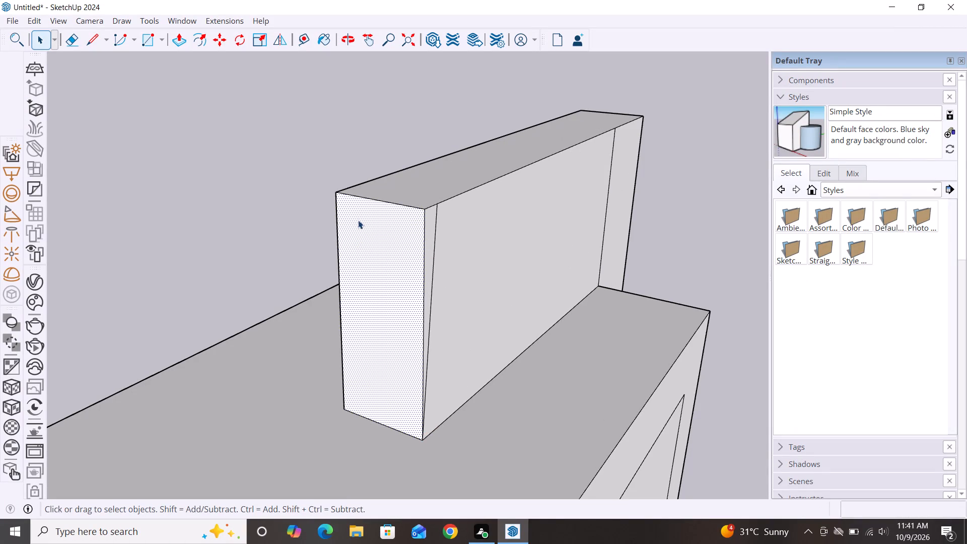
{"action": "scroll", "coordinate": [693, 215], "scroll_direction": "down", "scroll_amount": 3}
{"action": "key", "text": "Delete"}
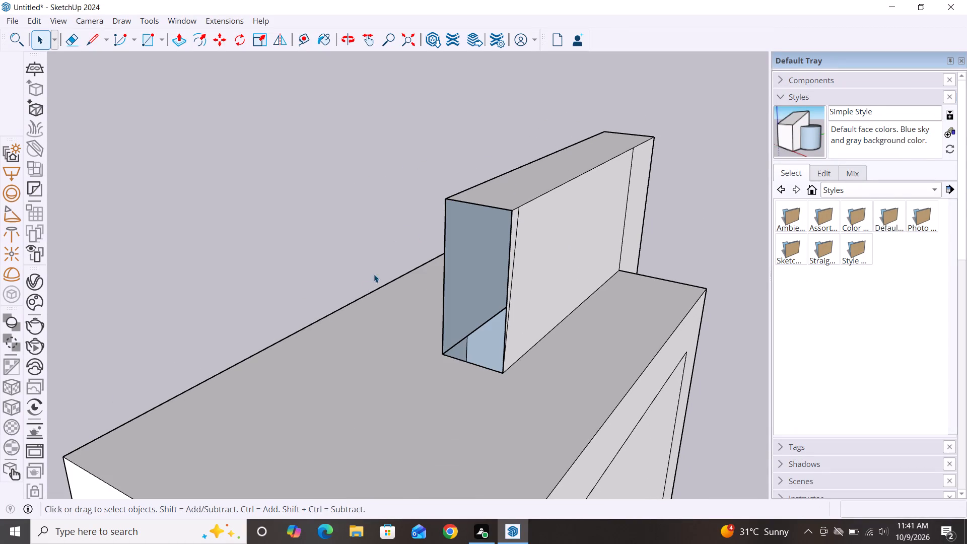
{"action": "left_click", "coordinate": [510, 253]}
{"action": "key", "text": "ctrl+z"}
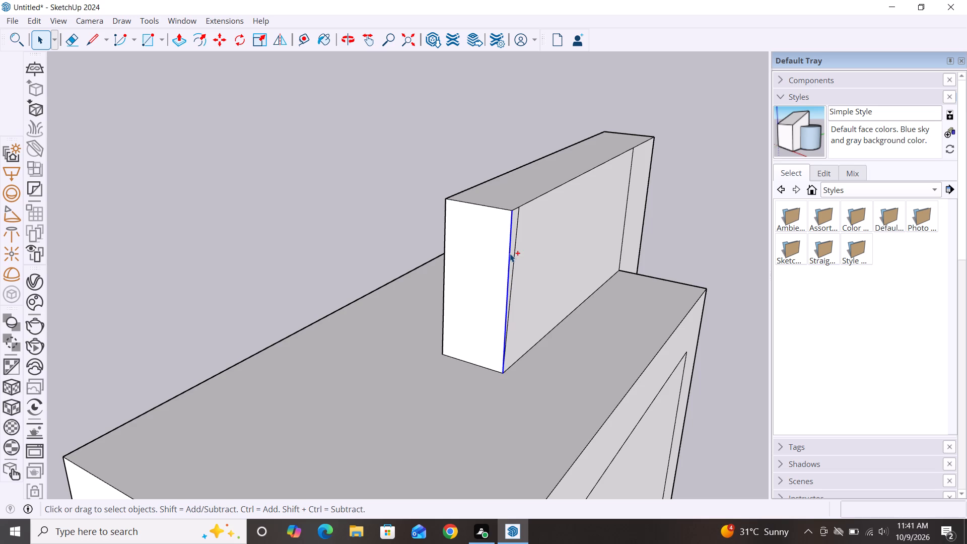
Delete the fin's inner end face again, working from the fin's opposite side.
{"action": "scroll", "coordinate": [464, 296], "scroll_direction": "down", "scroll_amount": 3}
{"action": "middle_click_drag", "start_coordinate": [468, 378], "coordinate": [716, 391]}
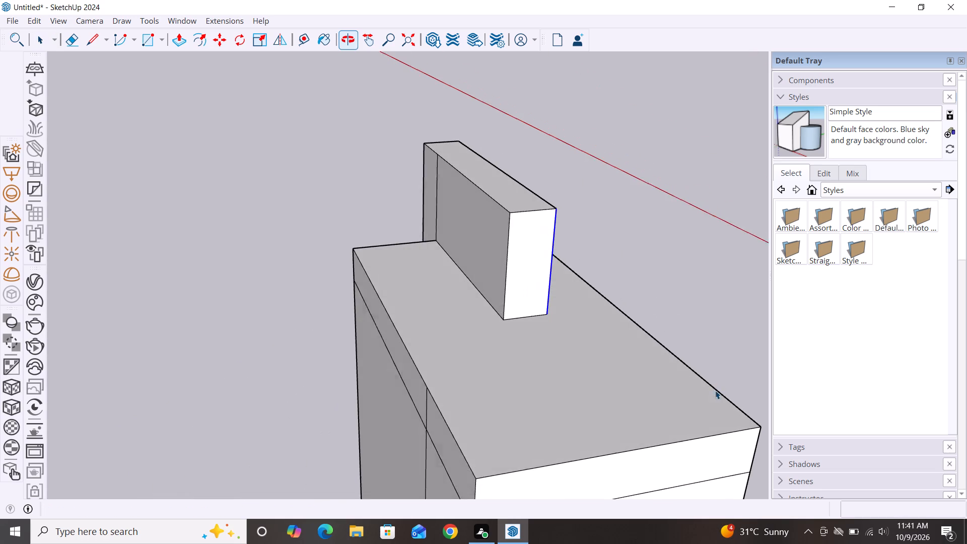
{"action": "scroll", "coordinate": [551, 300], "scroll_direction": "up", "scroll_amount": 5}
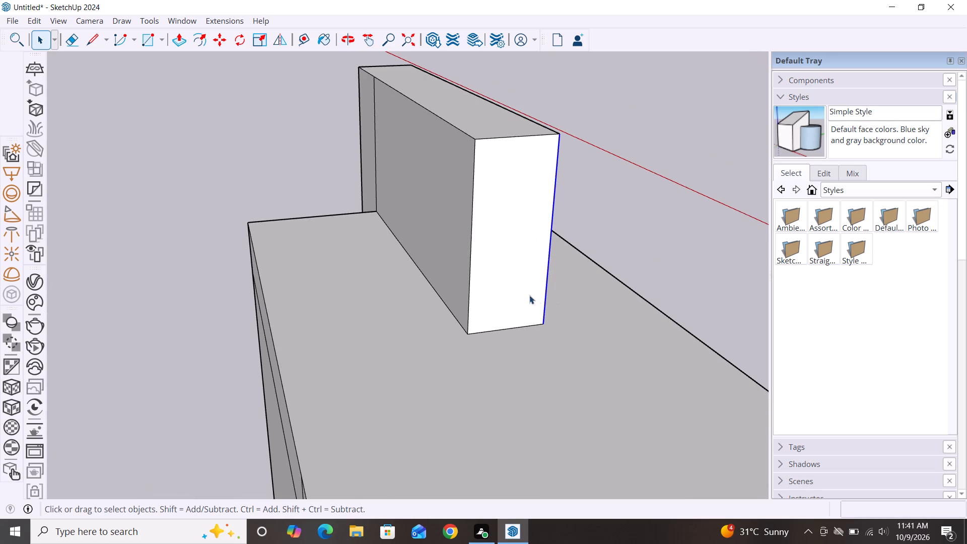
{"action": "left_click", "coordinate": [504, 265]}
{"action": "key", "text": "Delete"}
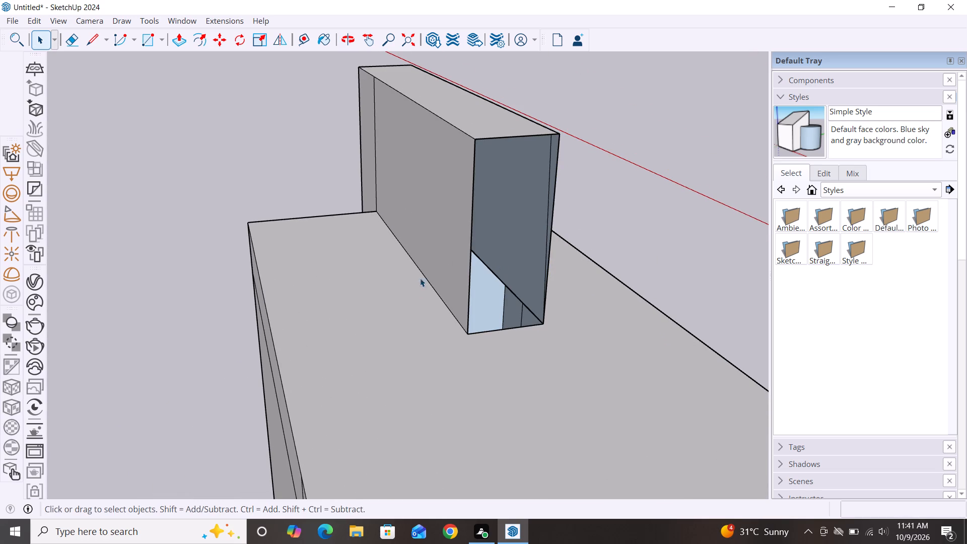
Examine the fin's open inner end and its hollow interior from both sides and from straight on.
{"action": "scroll", "coordinate": [474, 302], "scroll_direction": "down", "scroll_amount": 3}
{"action": "middle_click_drag", "start_coordinate": [508, 354], "coordinate": [329, 337]}
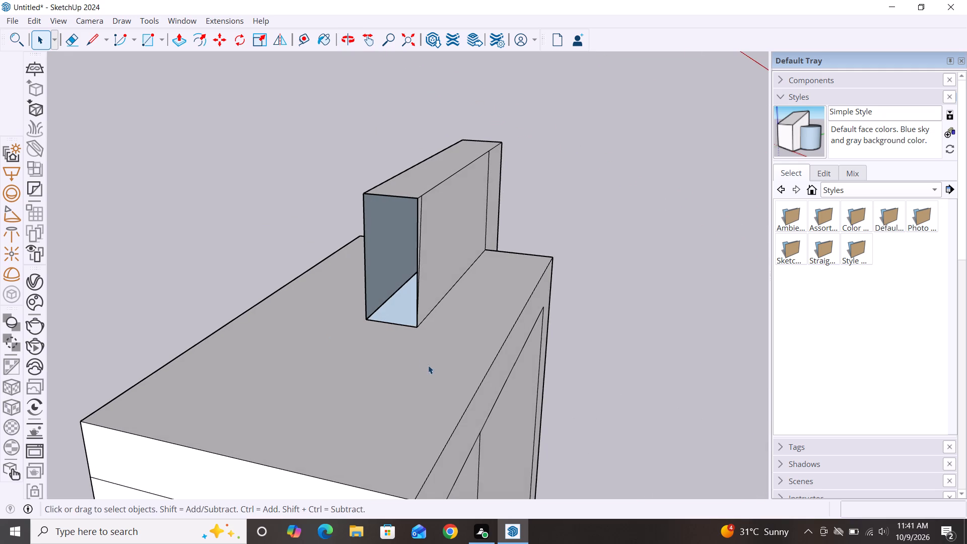
{"action": "middle_click_drag", "start_coordinate": [388, 346], "coordinate": [532, 379]}
{"action": "scroll", "coordinate": [467, 311], "scroll_direction": "up", "scroll_amount": 6}
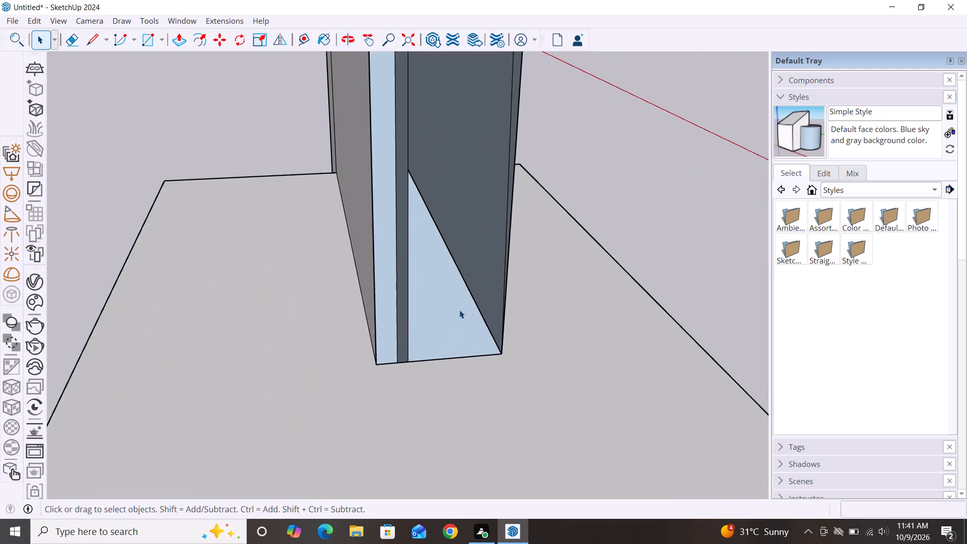
{"action": "scroll", "coordinate": [459, 310], "scroll_direction": "up", "scroll_amount": 1}
{"action": "scroll", "coordinate": [458, 310], "scroll_direction": "down", "scroll_amount": 3}
{"action": "scroll", "coordinate": [453, 378], "scroll_direction": "up", "scroll_amount": 1}
{"action": "middle_click_drag", "start_coordinate": [453, 378], "coordinate": [368, 392]}
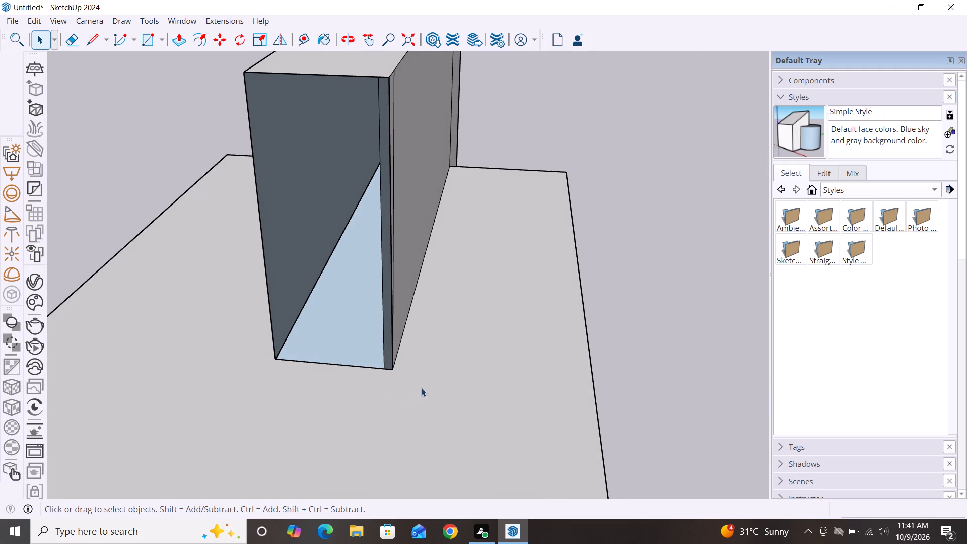
{"action": "scroll", "coordinate": [421, 383], "scroll_direction": "down", "scroll_amount": 2}
{"action": "middle_click_drag", "start_coordinate": [475, 413], "coordinate": [527, 415]}
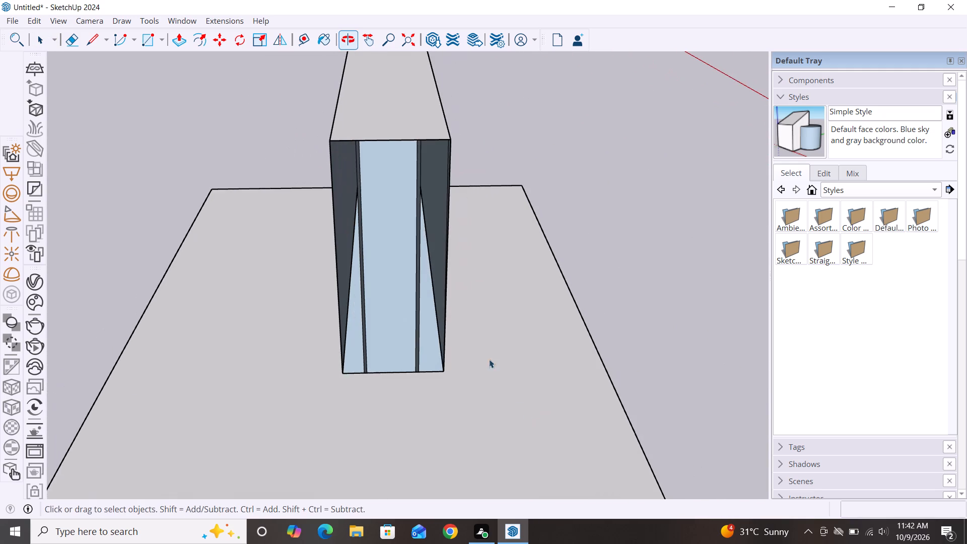
{"action": "scroll", "coordinate": [401, 285], "scroll_direction": "up", "scroll_amount": 4}
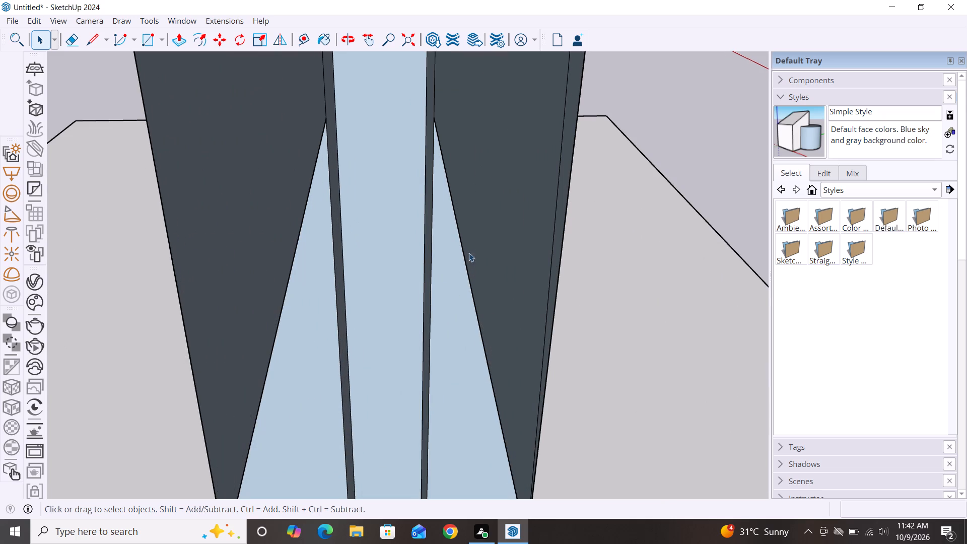
{"action": "scroll", "coordinate": [511, 230], "scroll_direction": "down", "scroll_amount": 11}
{"action": "scroll", "coordinate": [550, 263], "scroll_direction": "down", "scroll_amount": 3}
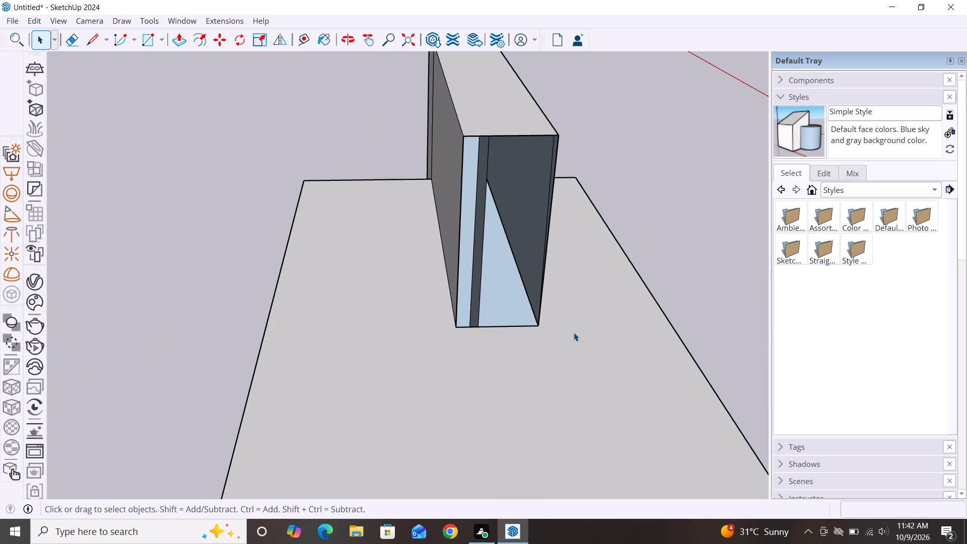
{"action": "middle_click_drag", "start_coordinate": [579, 335], "coordinate": [462, 323]}
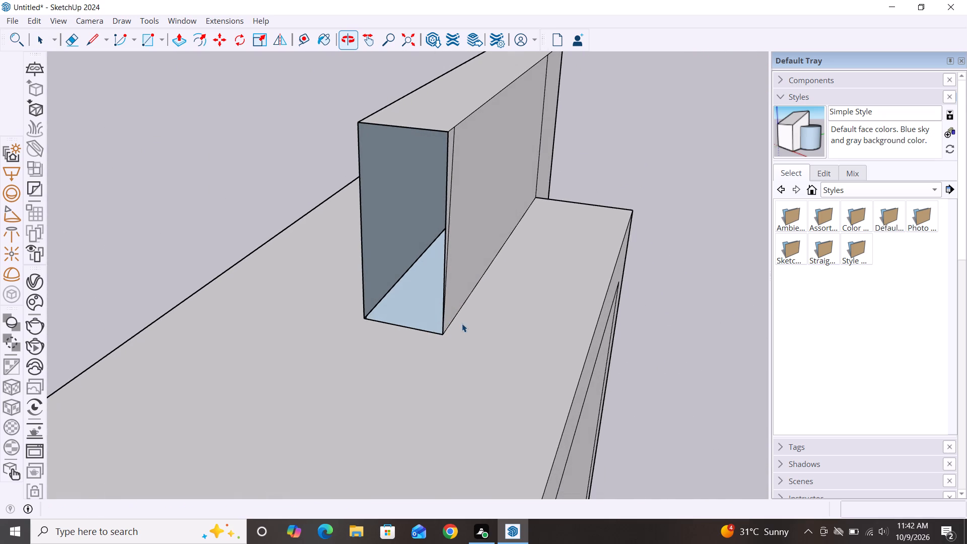
{"action": "scroll", "coordinate": [512, 293], "scroll_direction": "down", "scroll_amount": 1}
{"action": "scroll", "coordinate": [536, 214], "scroll_direction": "up", "scroll_amount": 3}
{"action": "scroll", "coordinate": [548, 212], "scroll_direction": "down", "scroll_amount": 3}
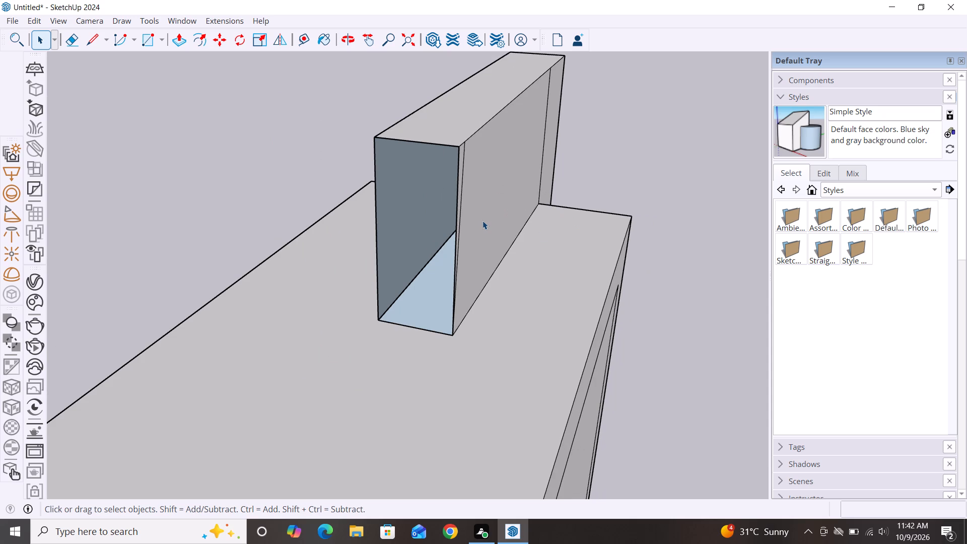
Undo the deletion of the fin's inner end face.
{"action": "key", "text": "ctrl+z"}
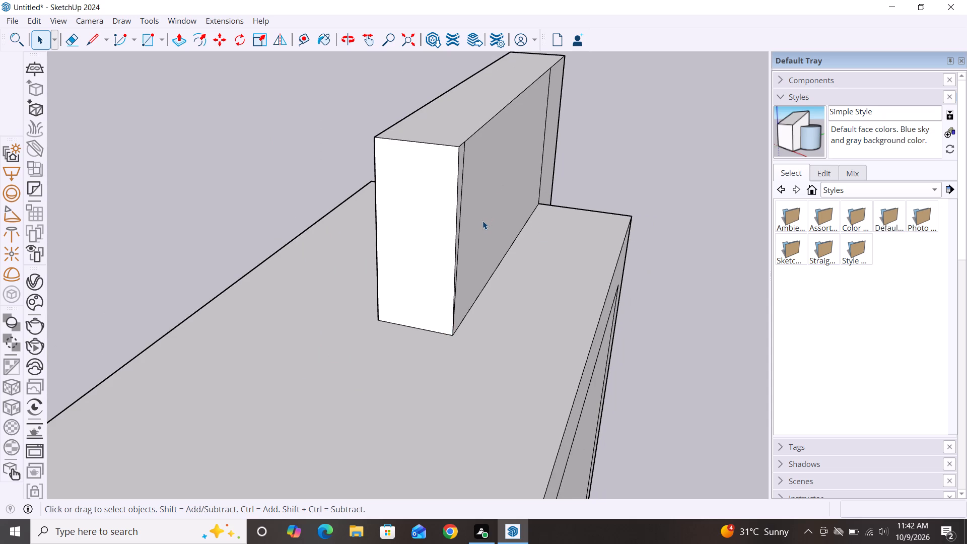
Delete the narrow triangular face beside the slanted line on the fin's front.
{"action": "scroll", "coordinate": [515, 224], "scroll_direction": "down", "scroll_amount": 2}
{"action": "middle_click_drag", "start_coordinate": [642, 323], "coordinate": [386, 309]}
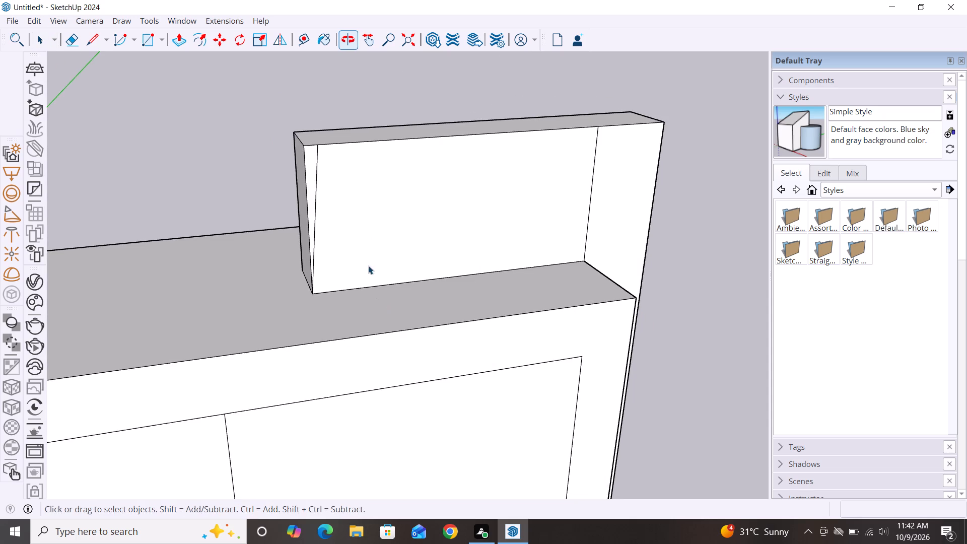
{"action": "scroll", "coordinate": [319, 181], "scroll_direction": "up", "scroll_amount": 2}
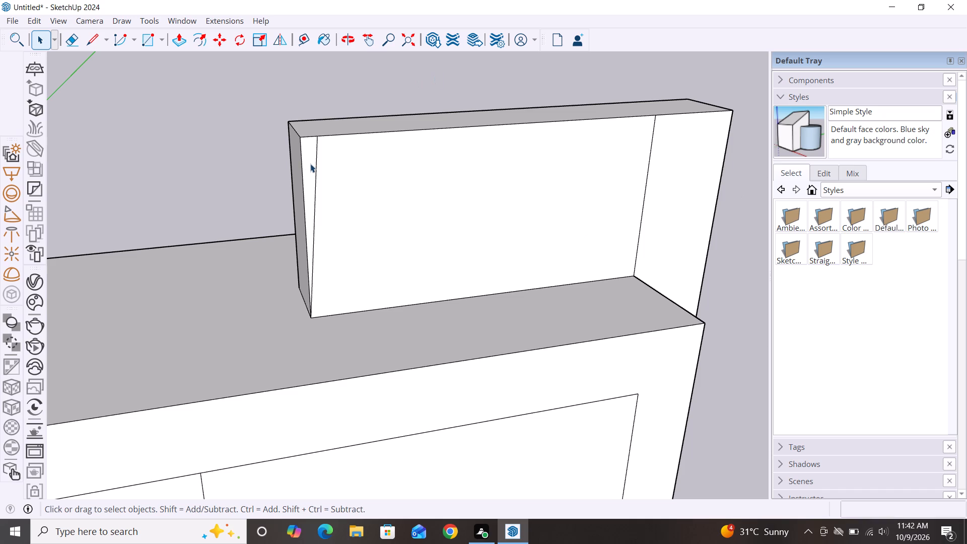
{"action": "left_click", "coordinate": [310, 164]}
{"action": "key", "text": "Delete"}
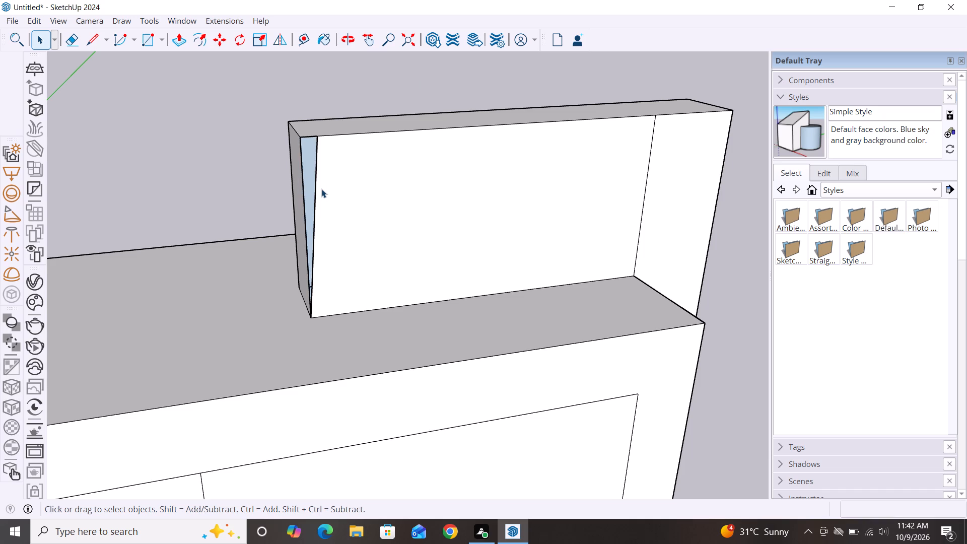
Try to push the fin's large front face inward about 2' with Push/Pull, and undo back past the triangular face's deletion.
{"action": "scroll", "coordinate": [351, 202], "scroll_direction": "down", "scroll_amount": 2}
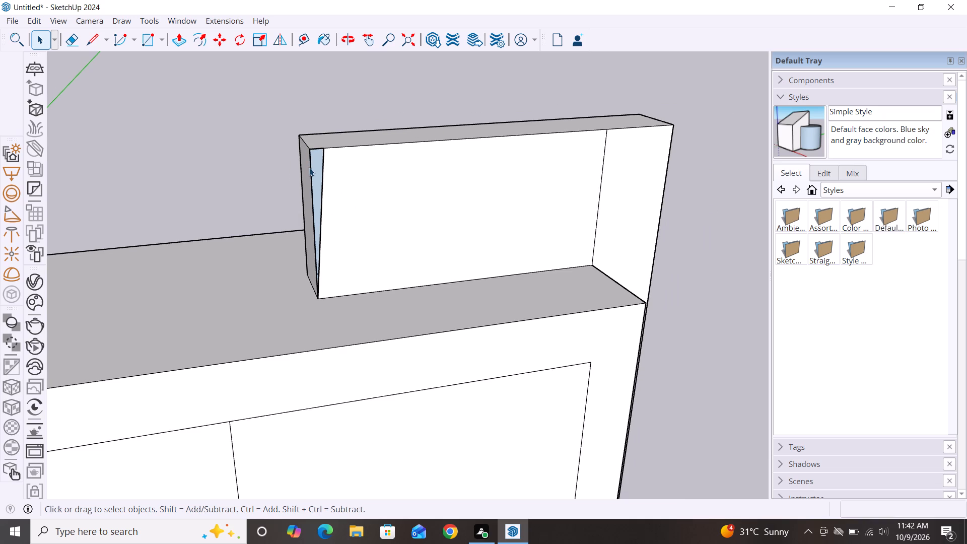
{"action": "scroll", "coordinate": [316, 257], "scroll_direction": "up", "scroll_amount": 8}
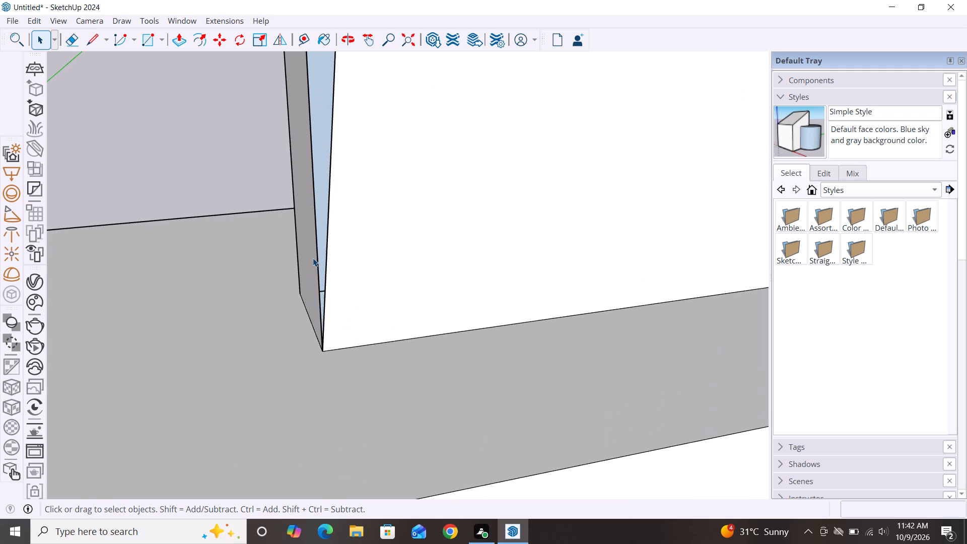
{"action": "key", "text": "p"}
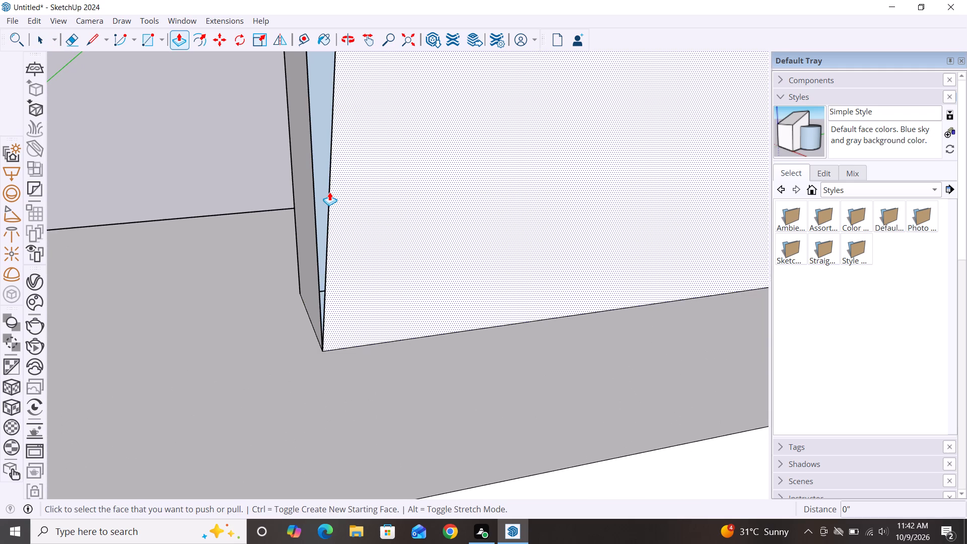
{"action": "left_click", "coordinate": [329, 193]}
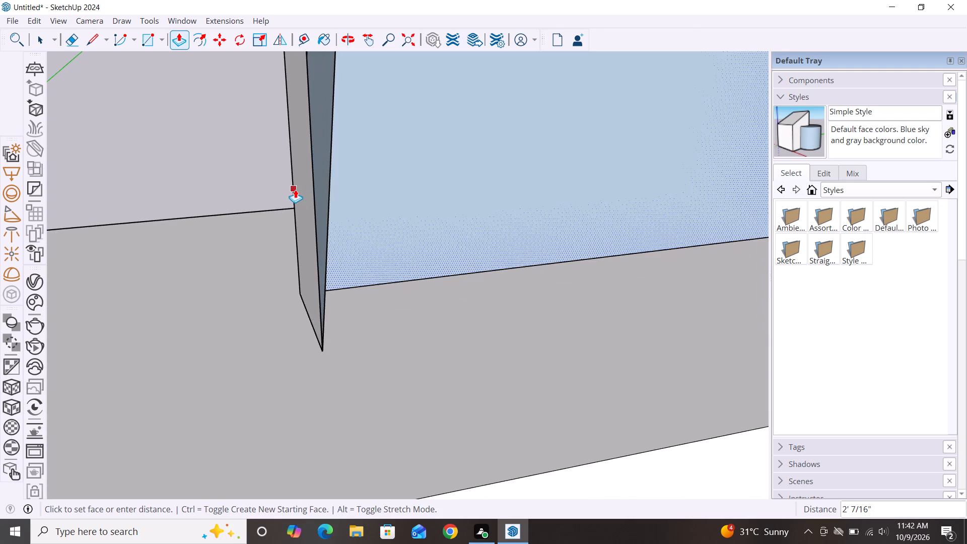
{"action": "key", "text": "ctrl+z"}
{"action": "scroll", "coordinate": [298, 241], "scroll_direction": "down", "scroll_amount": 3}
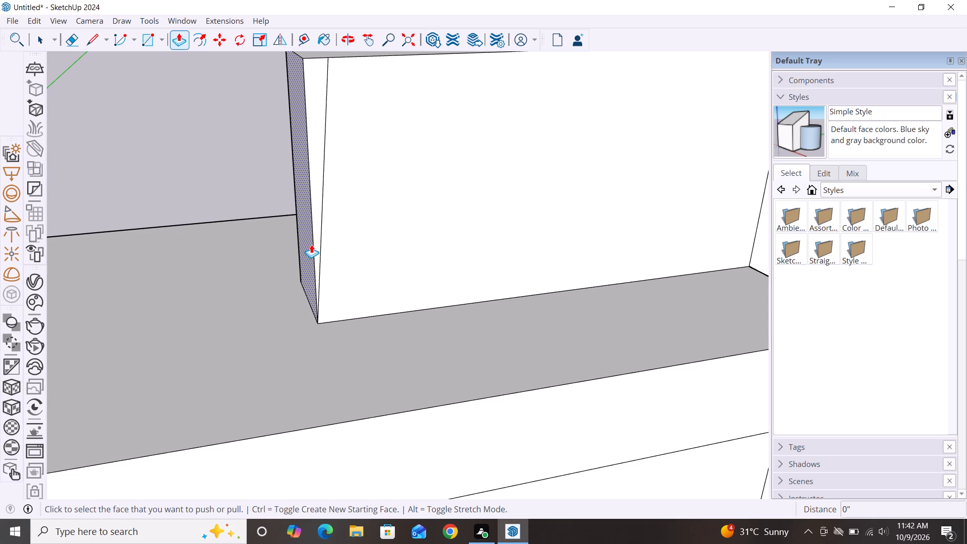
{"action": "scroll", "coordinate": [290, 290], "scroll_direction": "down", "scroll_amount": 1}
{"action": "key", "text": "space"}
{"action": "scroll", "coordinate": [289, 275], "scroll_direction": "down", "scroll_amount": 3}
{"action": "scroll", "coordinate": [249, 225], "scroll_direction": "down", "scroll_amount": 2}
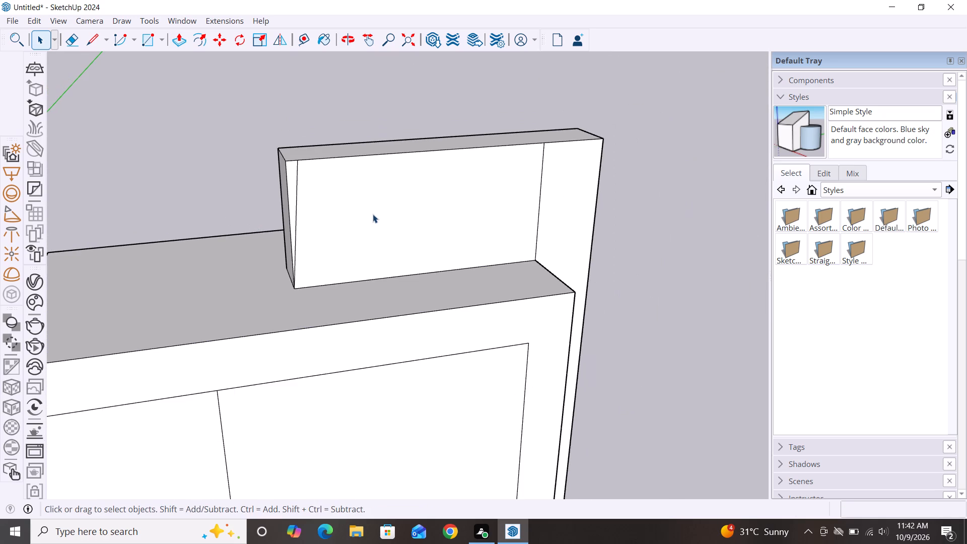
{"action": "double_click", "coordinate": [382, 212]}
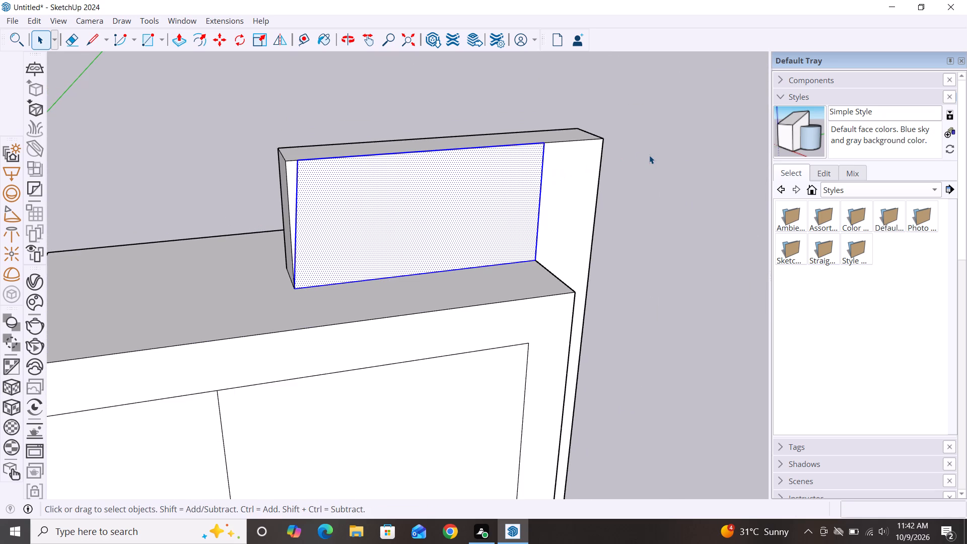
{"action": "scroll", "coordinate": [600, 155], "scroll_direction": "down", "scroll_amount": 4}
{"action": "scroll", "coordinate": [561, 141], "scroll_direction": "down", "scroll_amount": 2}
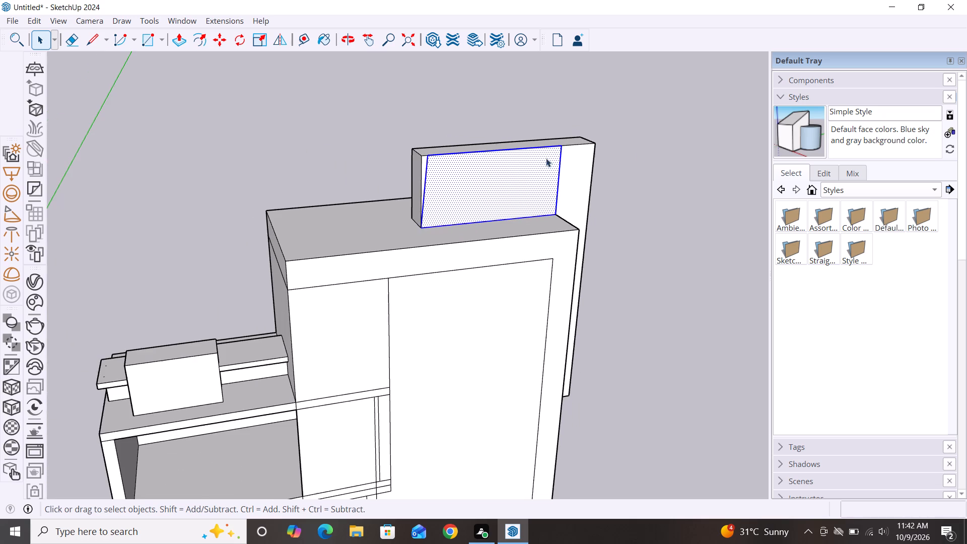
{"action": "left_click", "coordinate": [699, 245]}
Undo the slanted line on the fin's front face and the last Push/Pull raise of the fin's top.
{"action": "key", "text": "ctrl+z"}
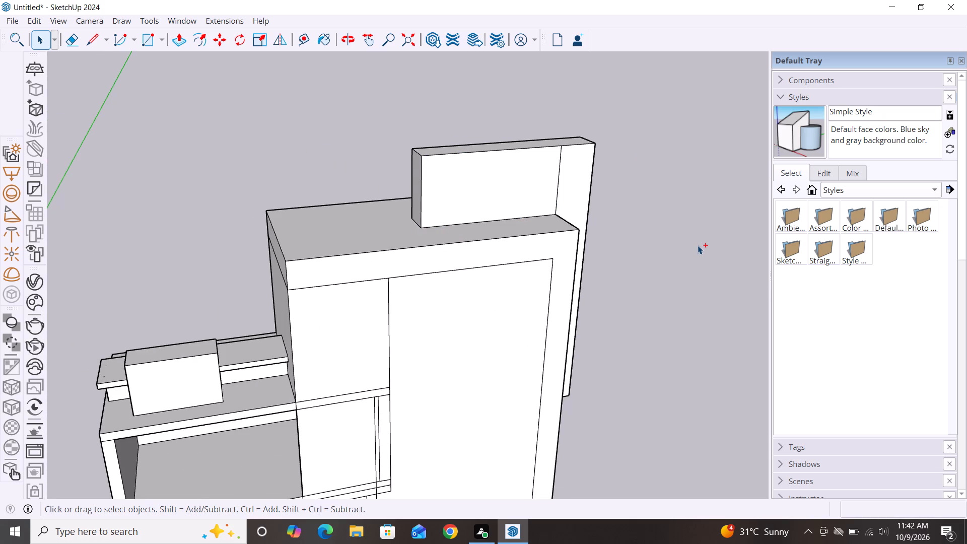
{"action": "key", "text": "ctrl+z"}
{"action": "key", "text": "ctrl+z"}
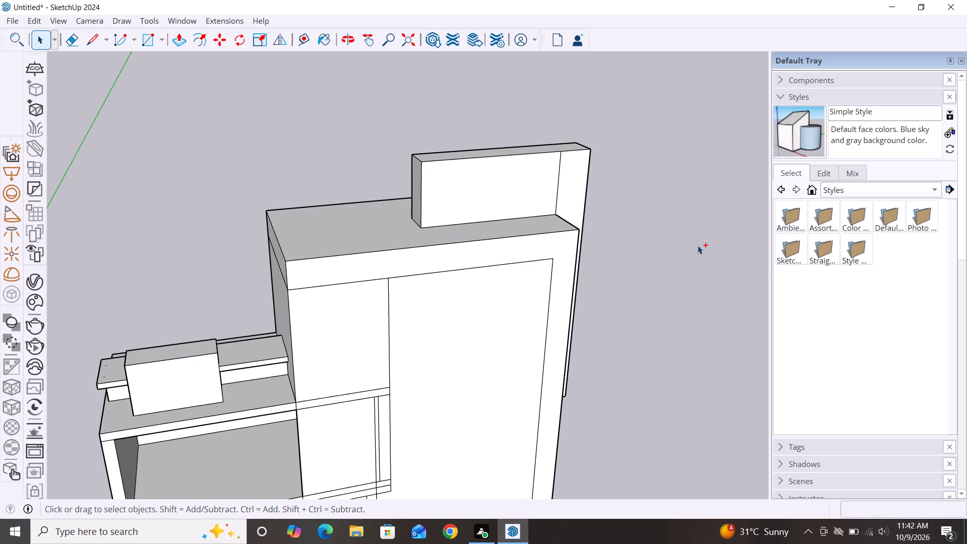
Undo the fin's earlier Push/Pull changes back to the flat rectangular strip flush with the taller block's roof.
{"action": "key", "text": "ctrl+z"}
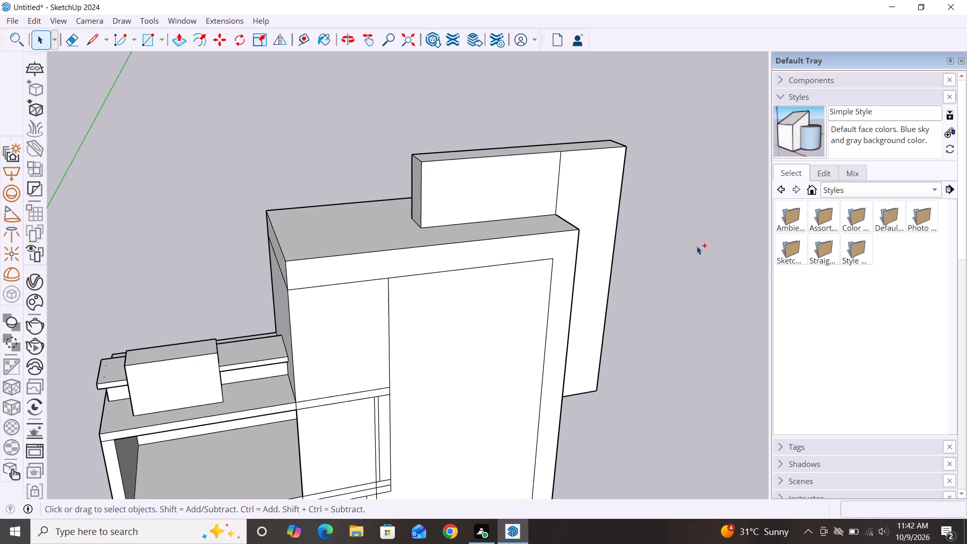
{"action": "key", "text": "ctrl+z"}
{"action": "key", "text": "ctrl+z"}
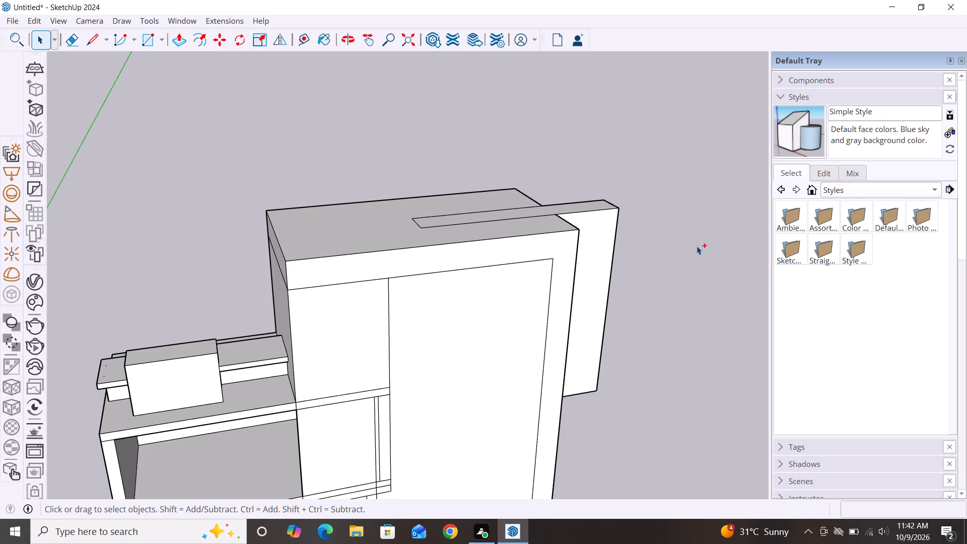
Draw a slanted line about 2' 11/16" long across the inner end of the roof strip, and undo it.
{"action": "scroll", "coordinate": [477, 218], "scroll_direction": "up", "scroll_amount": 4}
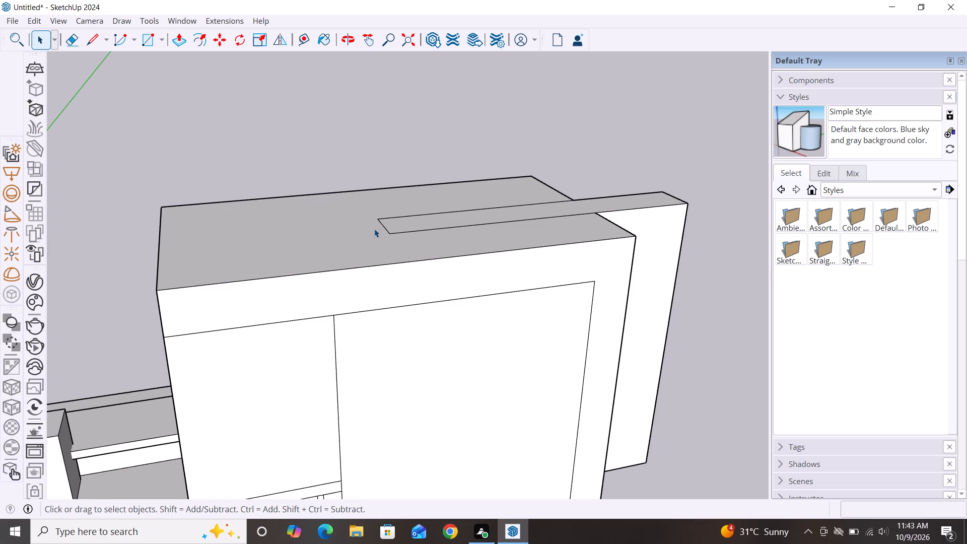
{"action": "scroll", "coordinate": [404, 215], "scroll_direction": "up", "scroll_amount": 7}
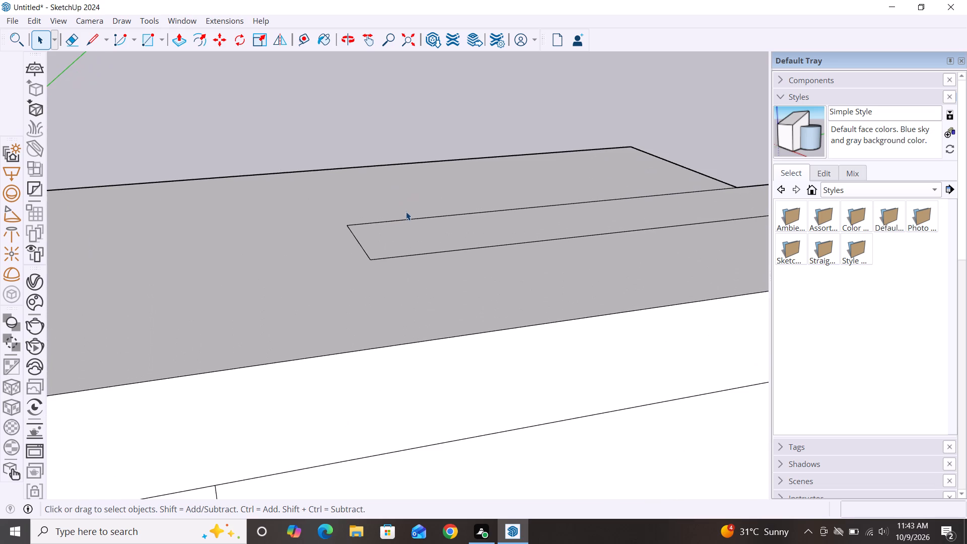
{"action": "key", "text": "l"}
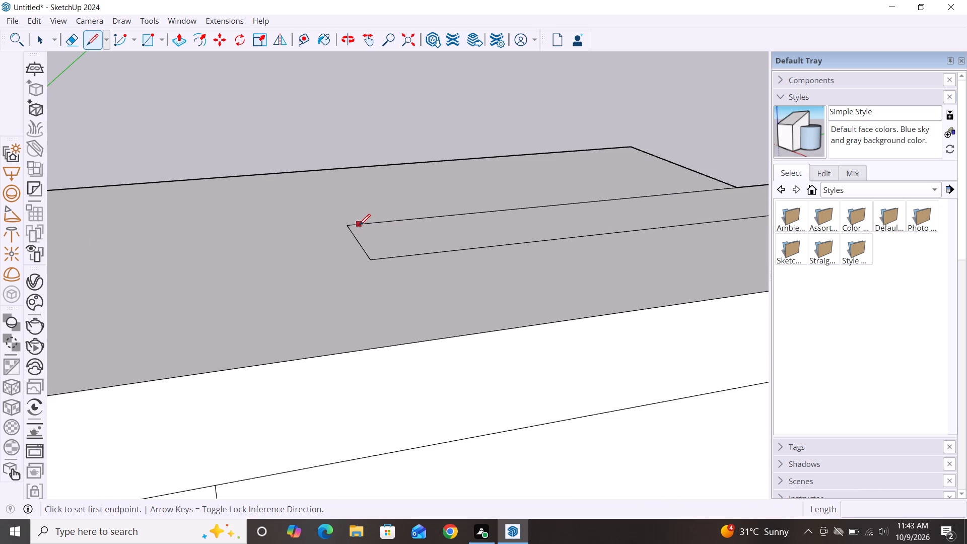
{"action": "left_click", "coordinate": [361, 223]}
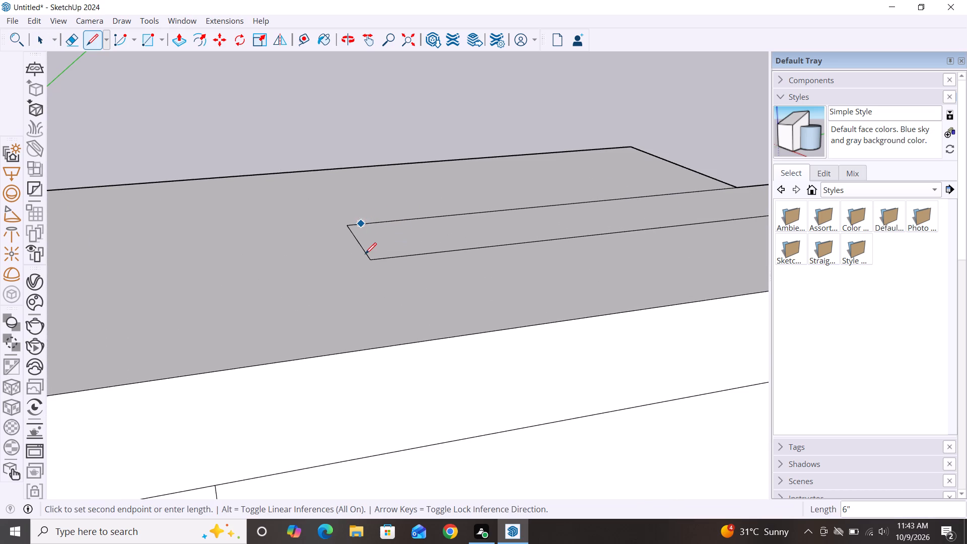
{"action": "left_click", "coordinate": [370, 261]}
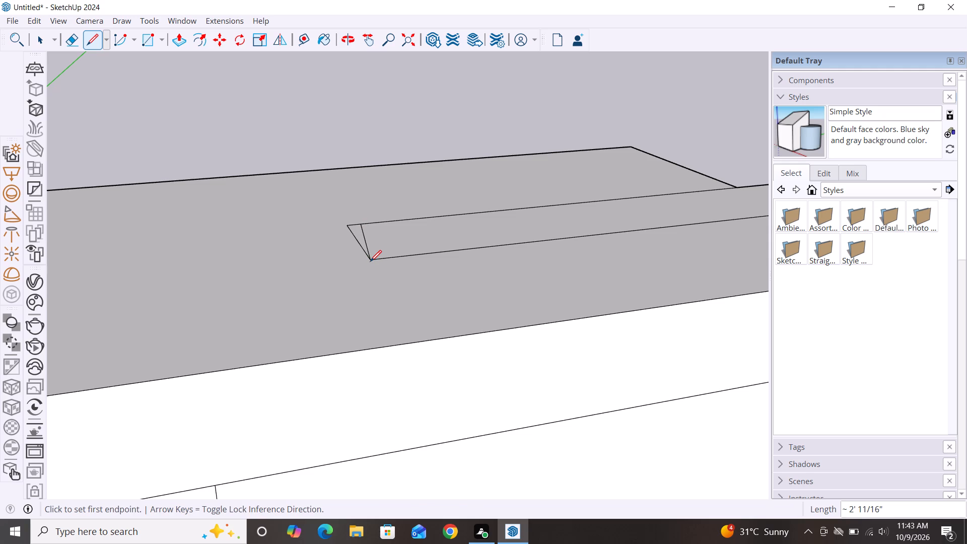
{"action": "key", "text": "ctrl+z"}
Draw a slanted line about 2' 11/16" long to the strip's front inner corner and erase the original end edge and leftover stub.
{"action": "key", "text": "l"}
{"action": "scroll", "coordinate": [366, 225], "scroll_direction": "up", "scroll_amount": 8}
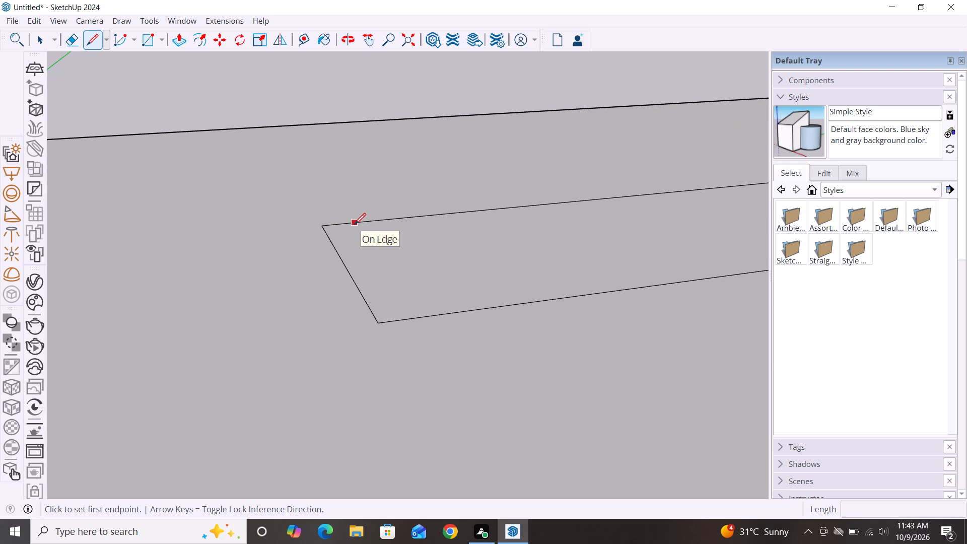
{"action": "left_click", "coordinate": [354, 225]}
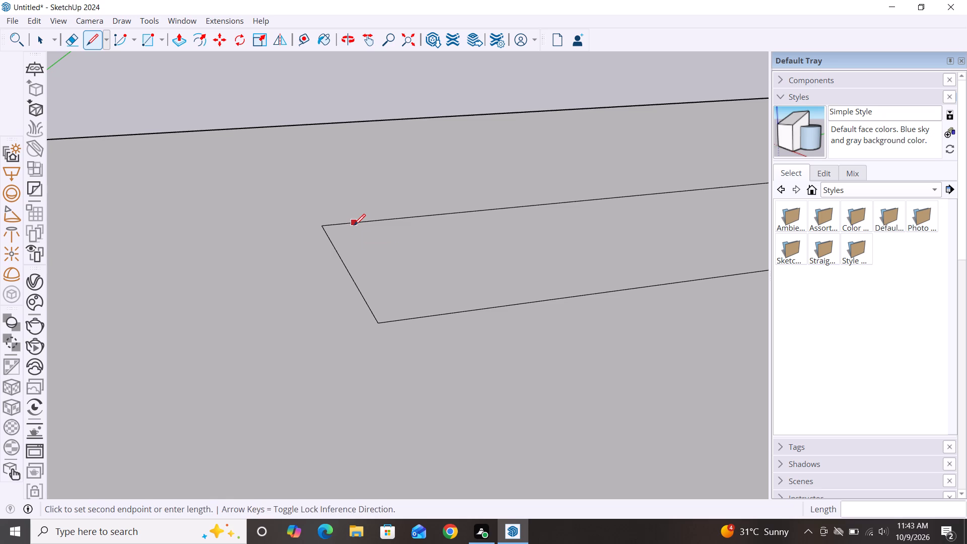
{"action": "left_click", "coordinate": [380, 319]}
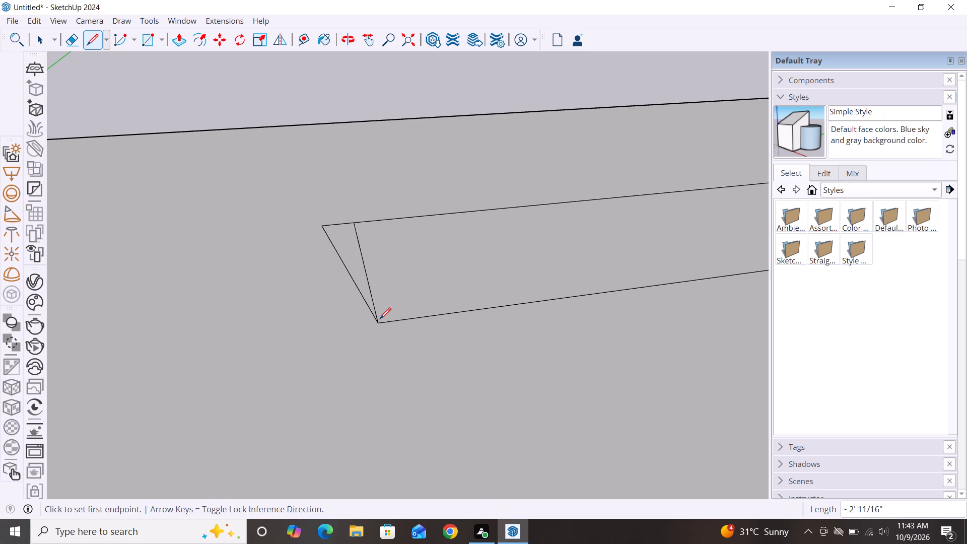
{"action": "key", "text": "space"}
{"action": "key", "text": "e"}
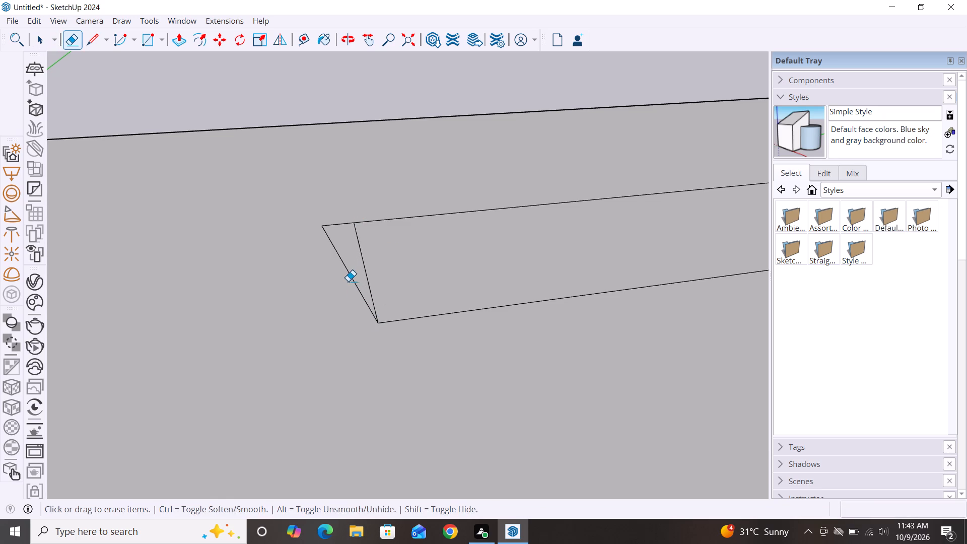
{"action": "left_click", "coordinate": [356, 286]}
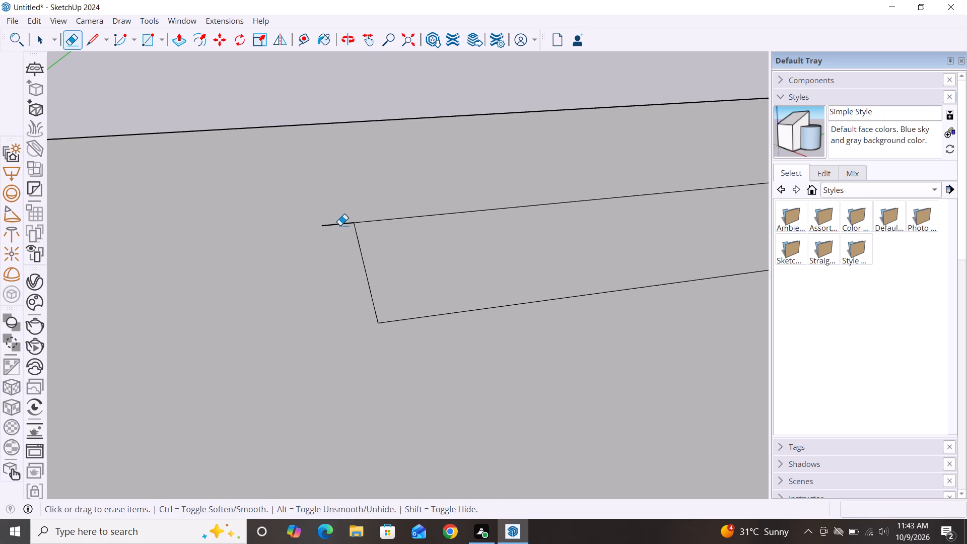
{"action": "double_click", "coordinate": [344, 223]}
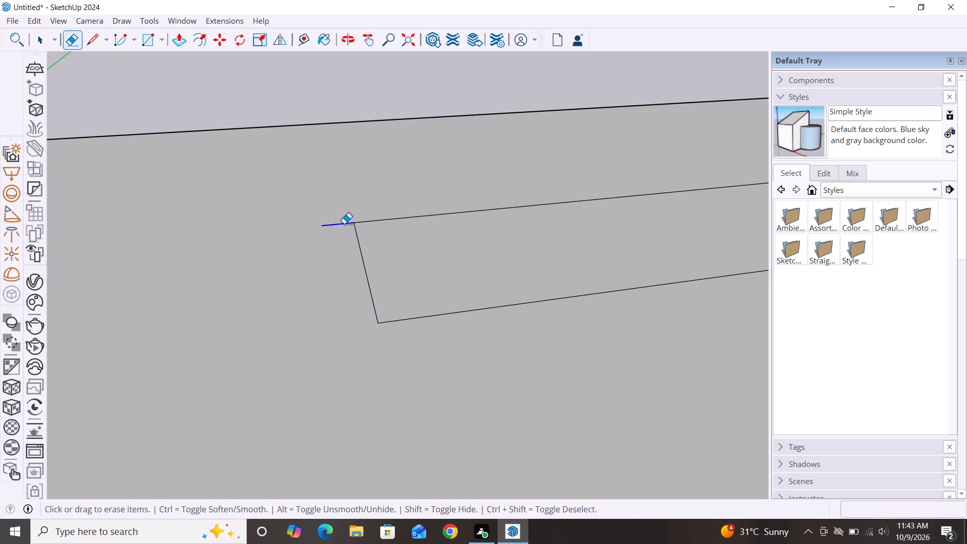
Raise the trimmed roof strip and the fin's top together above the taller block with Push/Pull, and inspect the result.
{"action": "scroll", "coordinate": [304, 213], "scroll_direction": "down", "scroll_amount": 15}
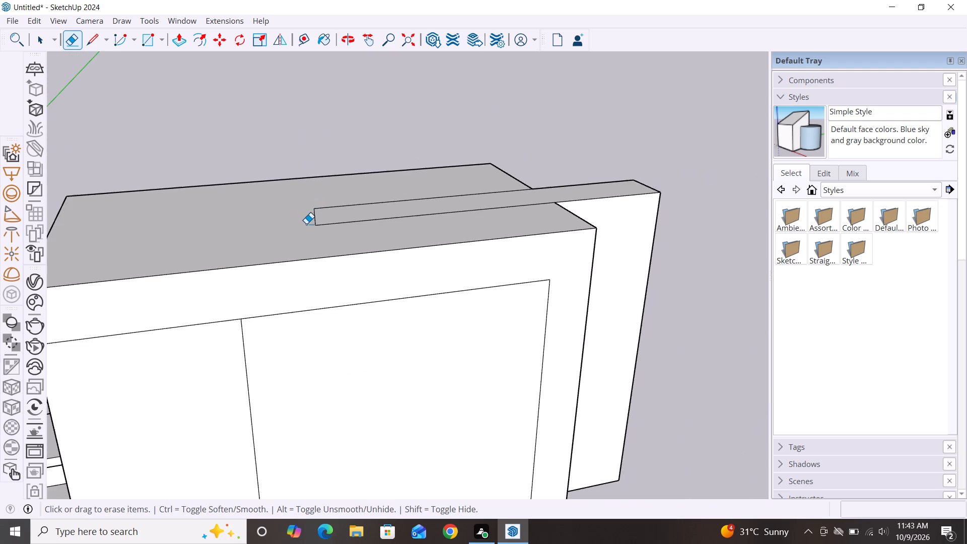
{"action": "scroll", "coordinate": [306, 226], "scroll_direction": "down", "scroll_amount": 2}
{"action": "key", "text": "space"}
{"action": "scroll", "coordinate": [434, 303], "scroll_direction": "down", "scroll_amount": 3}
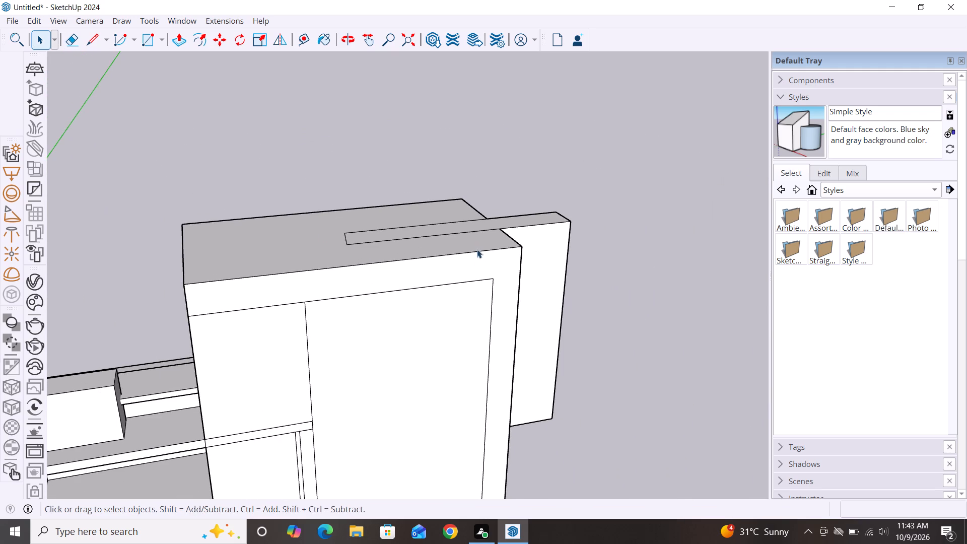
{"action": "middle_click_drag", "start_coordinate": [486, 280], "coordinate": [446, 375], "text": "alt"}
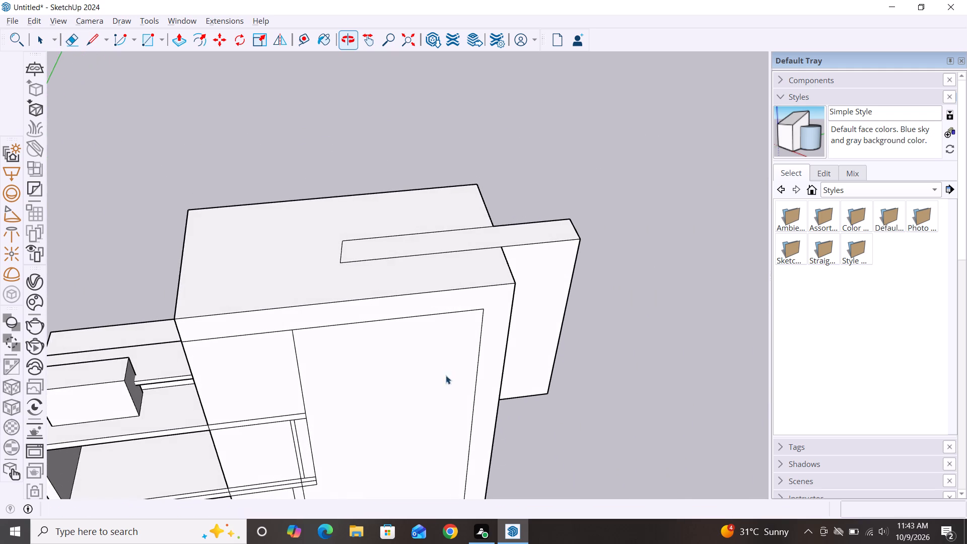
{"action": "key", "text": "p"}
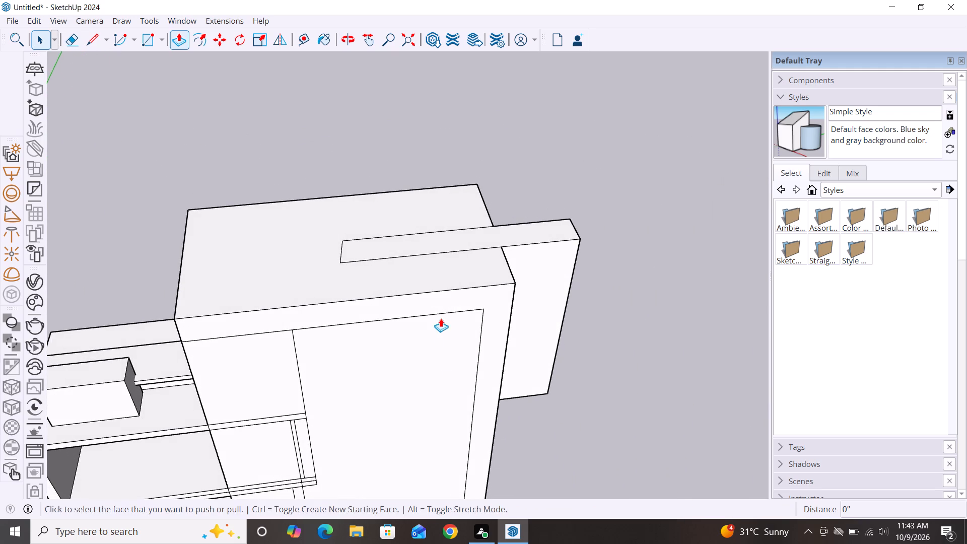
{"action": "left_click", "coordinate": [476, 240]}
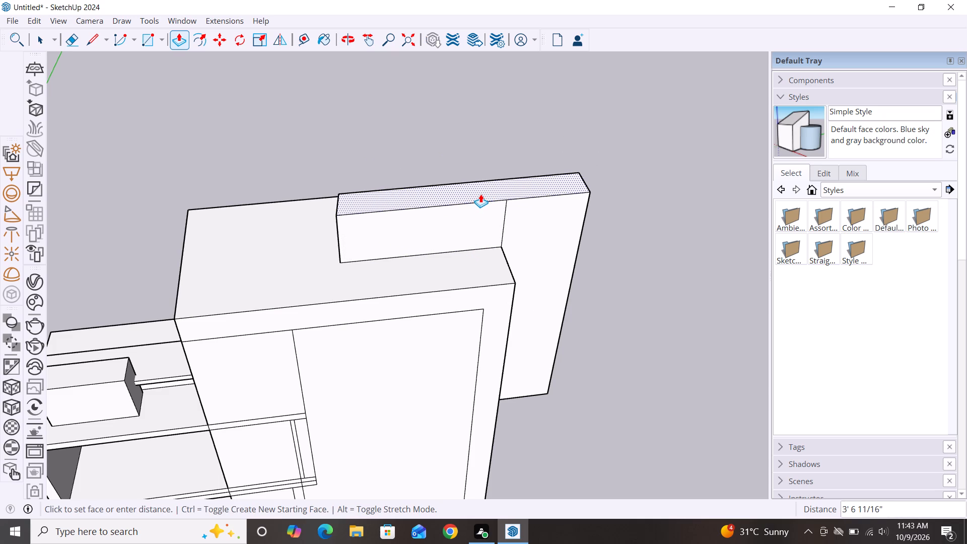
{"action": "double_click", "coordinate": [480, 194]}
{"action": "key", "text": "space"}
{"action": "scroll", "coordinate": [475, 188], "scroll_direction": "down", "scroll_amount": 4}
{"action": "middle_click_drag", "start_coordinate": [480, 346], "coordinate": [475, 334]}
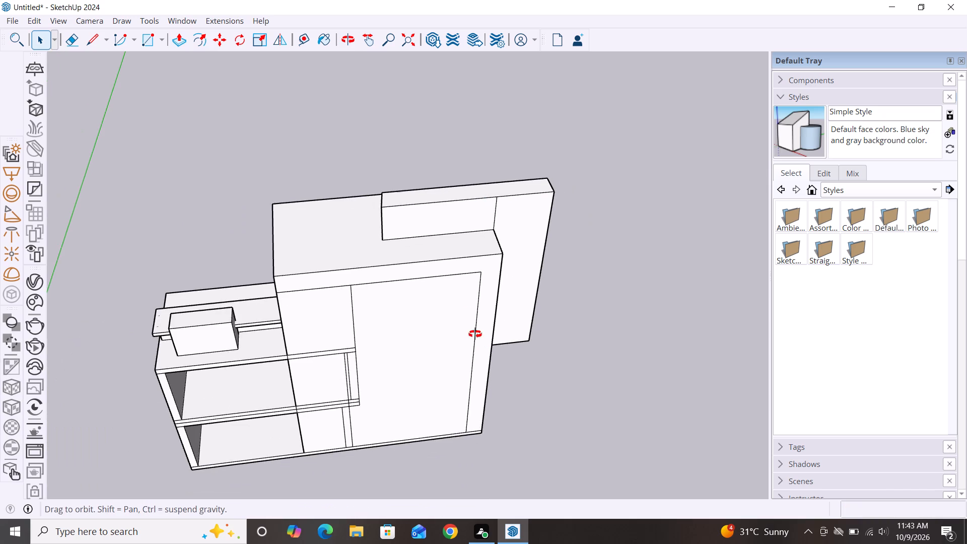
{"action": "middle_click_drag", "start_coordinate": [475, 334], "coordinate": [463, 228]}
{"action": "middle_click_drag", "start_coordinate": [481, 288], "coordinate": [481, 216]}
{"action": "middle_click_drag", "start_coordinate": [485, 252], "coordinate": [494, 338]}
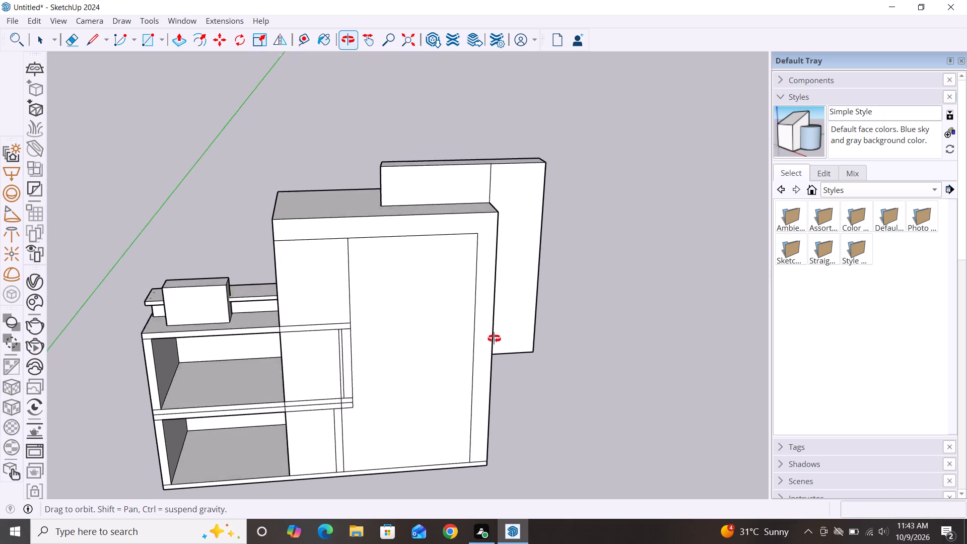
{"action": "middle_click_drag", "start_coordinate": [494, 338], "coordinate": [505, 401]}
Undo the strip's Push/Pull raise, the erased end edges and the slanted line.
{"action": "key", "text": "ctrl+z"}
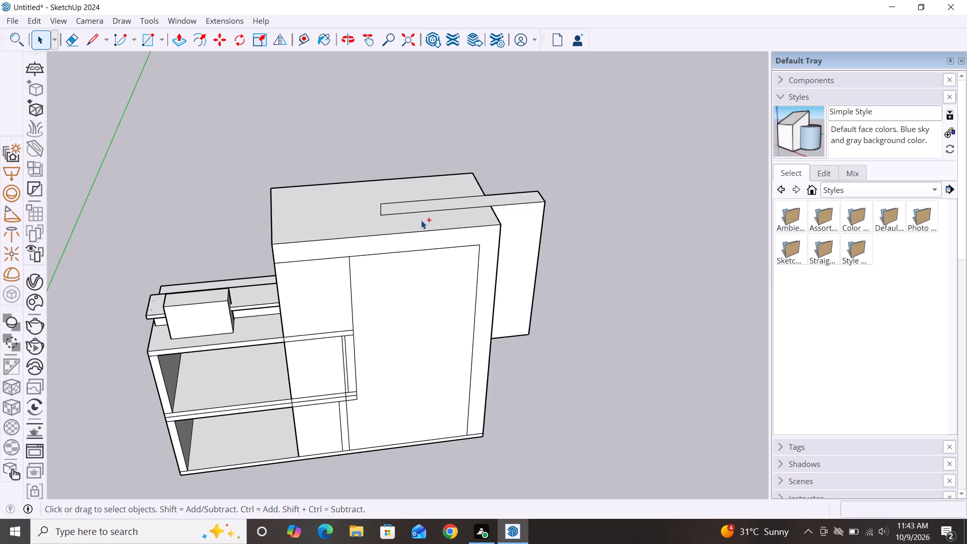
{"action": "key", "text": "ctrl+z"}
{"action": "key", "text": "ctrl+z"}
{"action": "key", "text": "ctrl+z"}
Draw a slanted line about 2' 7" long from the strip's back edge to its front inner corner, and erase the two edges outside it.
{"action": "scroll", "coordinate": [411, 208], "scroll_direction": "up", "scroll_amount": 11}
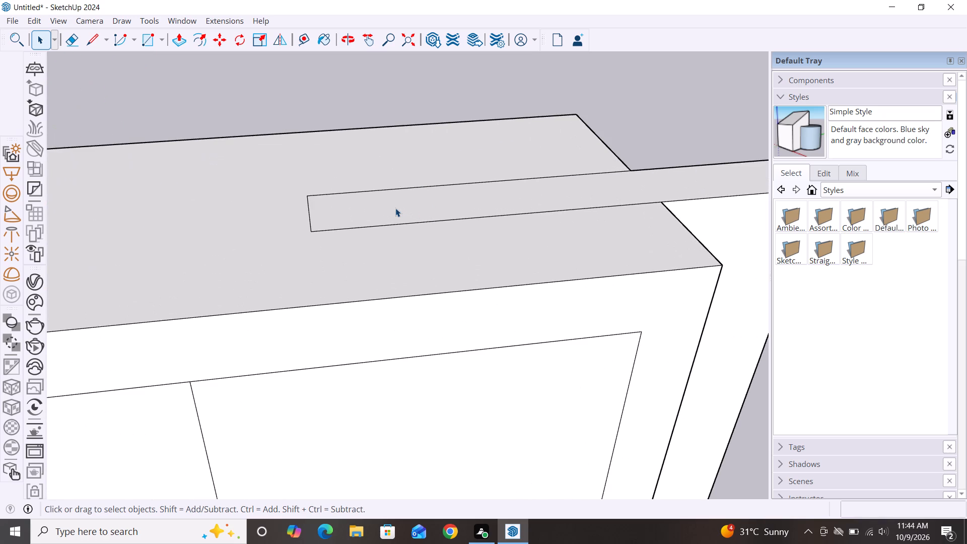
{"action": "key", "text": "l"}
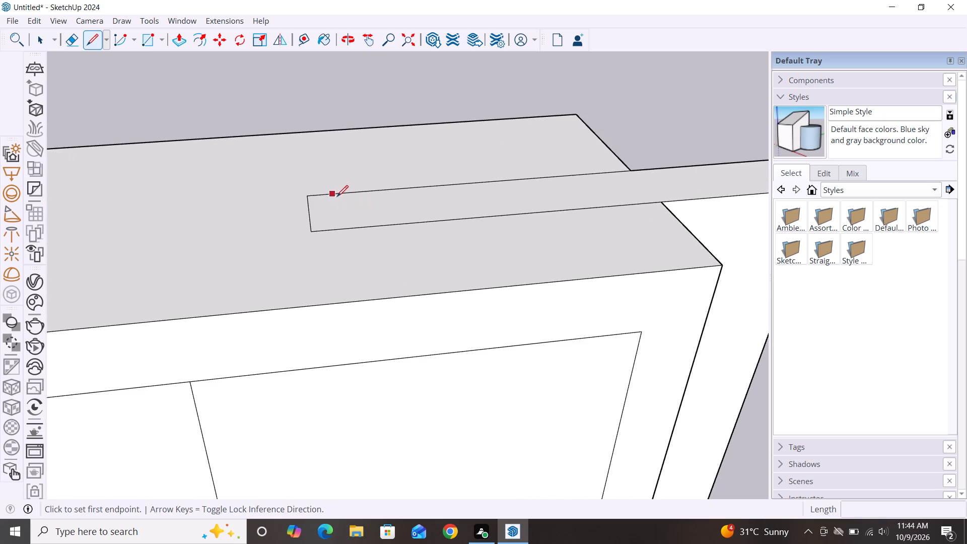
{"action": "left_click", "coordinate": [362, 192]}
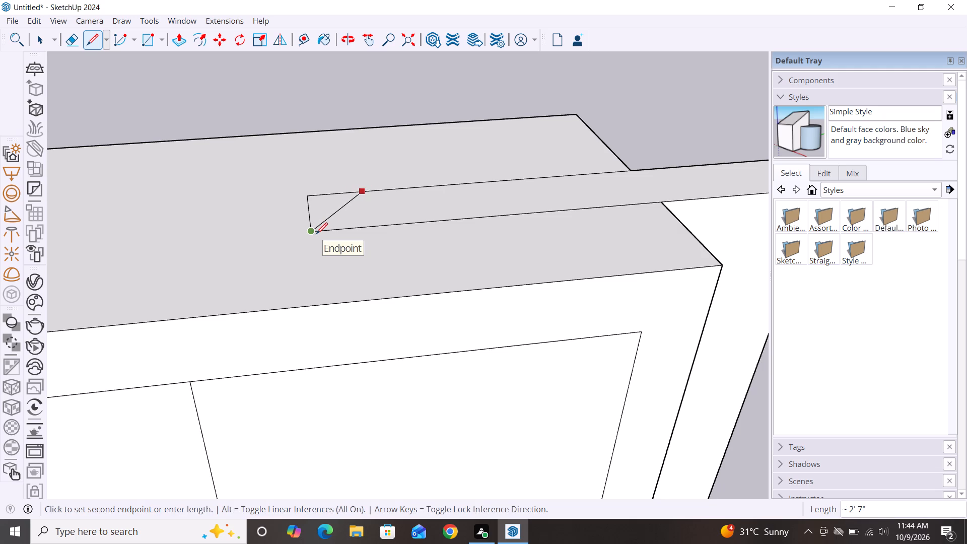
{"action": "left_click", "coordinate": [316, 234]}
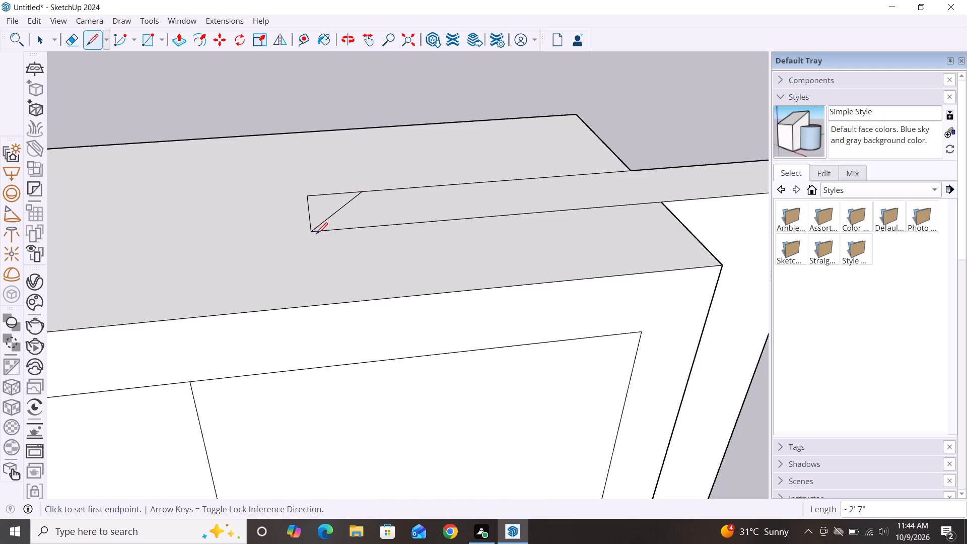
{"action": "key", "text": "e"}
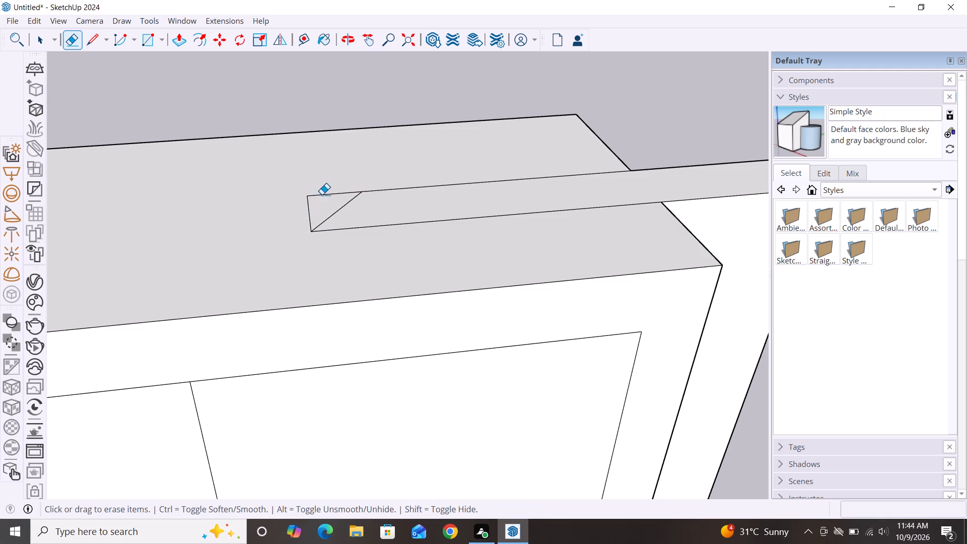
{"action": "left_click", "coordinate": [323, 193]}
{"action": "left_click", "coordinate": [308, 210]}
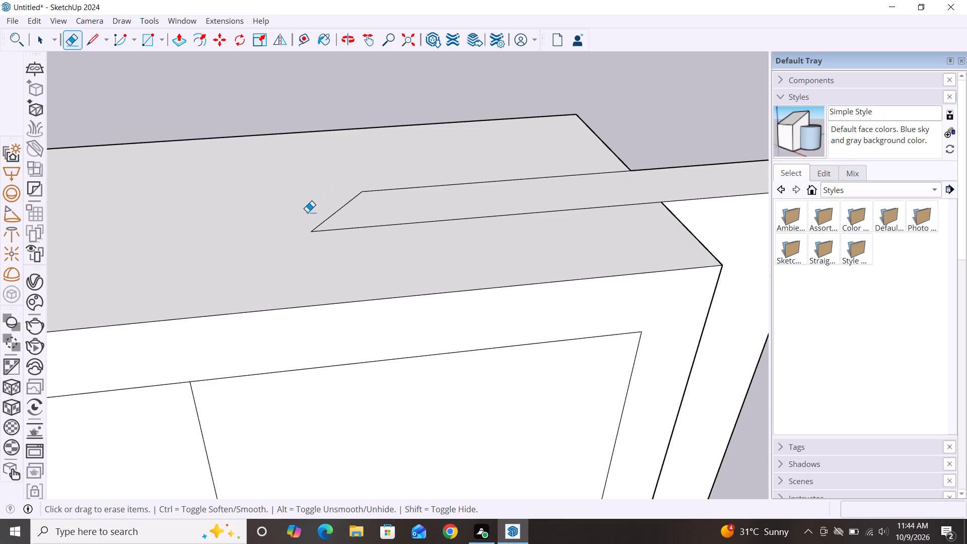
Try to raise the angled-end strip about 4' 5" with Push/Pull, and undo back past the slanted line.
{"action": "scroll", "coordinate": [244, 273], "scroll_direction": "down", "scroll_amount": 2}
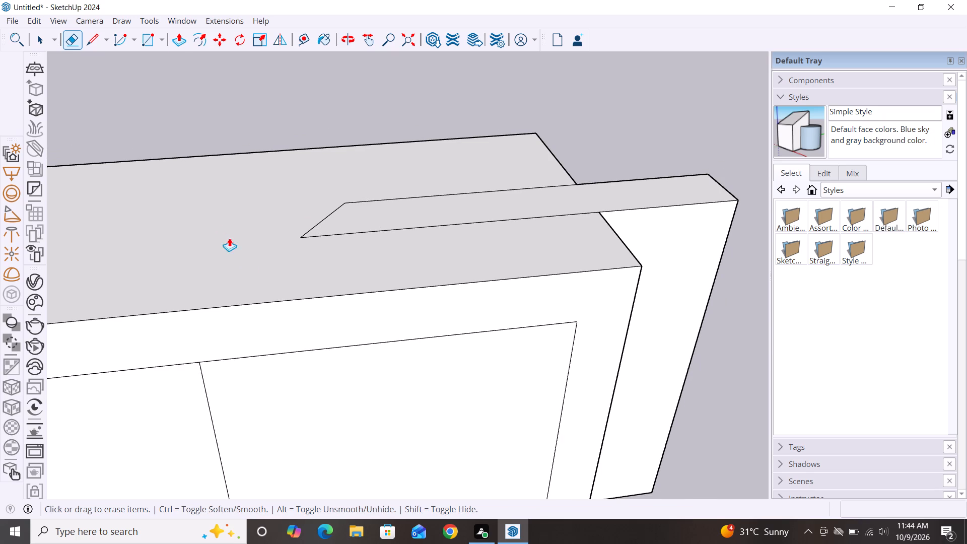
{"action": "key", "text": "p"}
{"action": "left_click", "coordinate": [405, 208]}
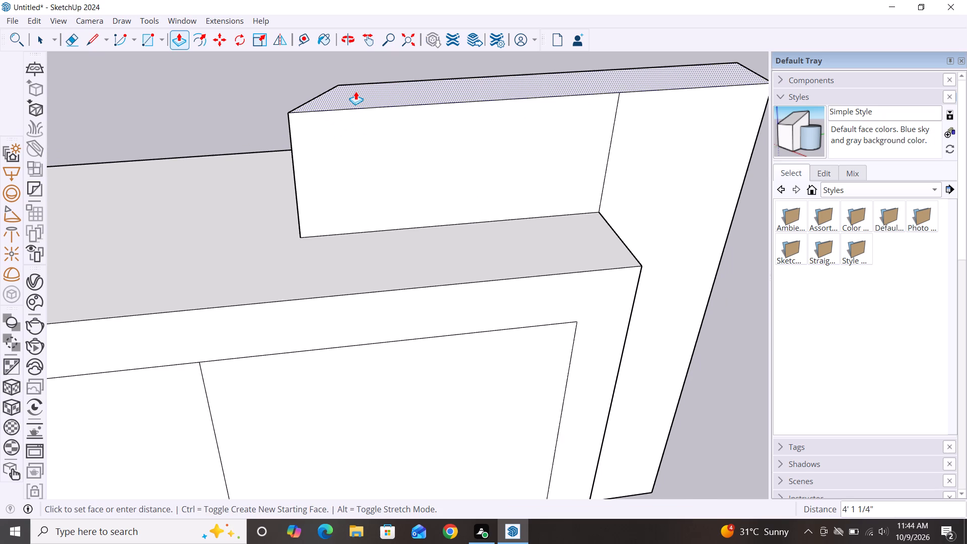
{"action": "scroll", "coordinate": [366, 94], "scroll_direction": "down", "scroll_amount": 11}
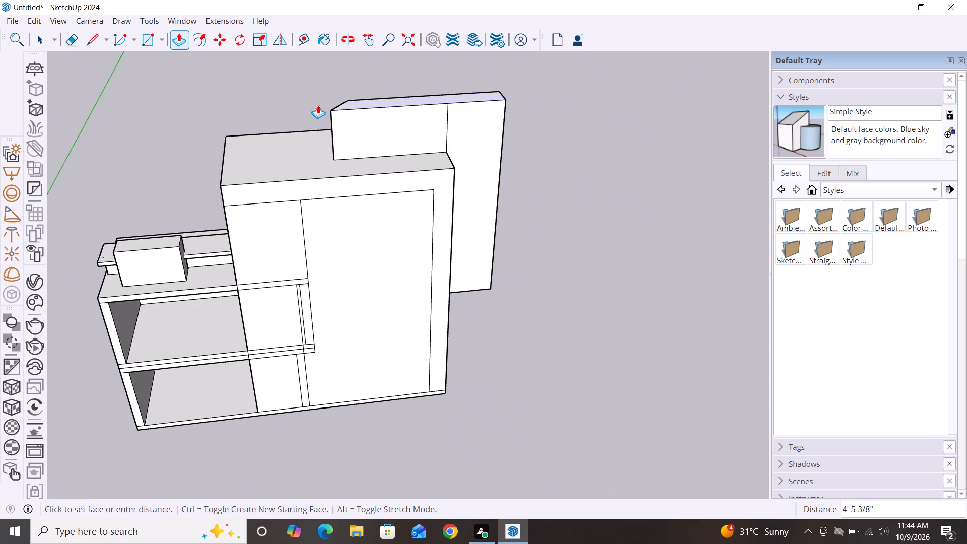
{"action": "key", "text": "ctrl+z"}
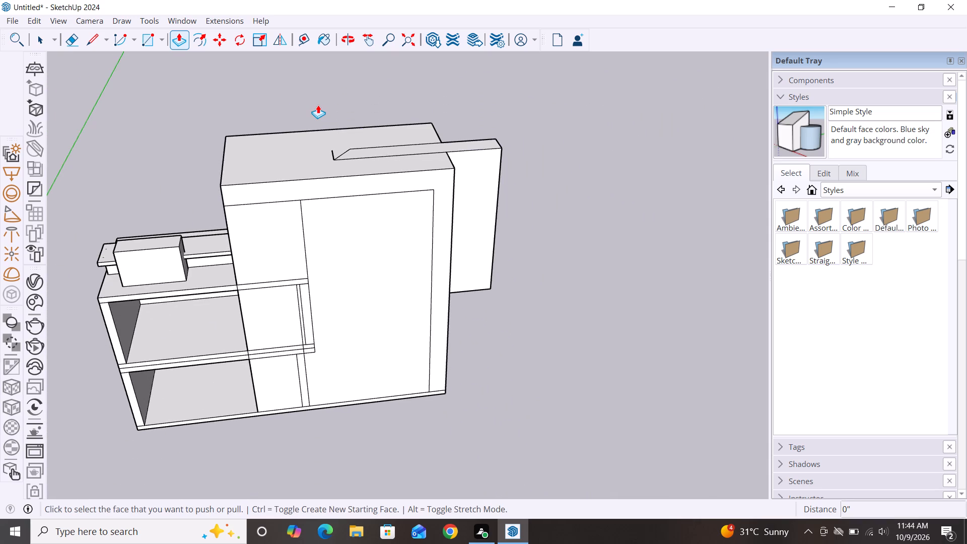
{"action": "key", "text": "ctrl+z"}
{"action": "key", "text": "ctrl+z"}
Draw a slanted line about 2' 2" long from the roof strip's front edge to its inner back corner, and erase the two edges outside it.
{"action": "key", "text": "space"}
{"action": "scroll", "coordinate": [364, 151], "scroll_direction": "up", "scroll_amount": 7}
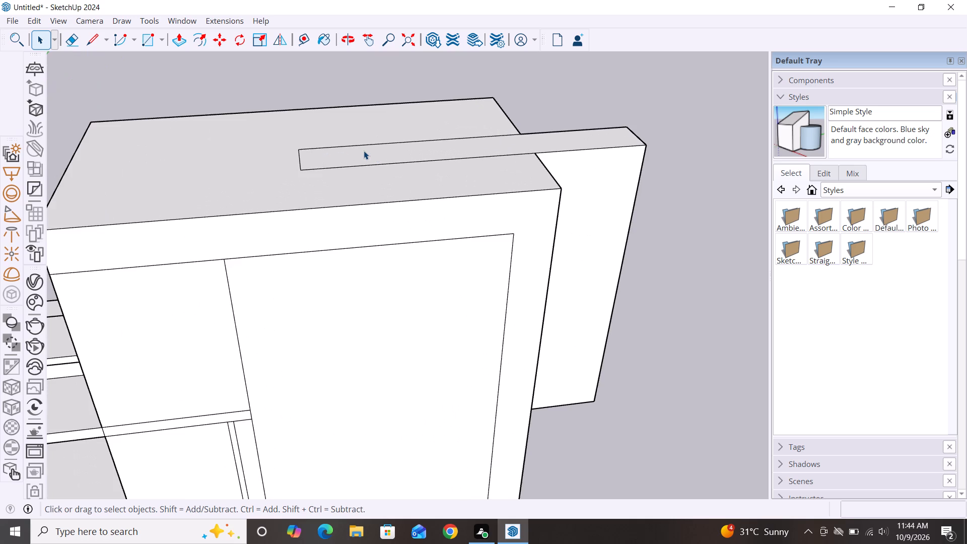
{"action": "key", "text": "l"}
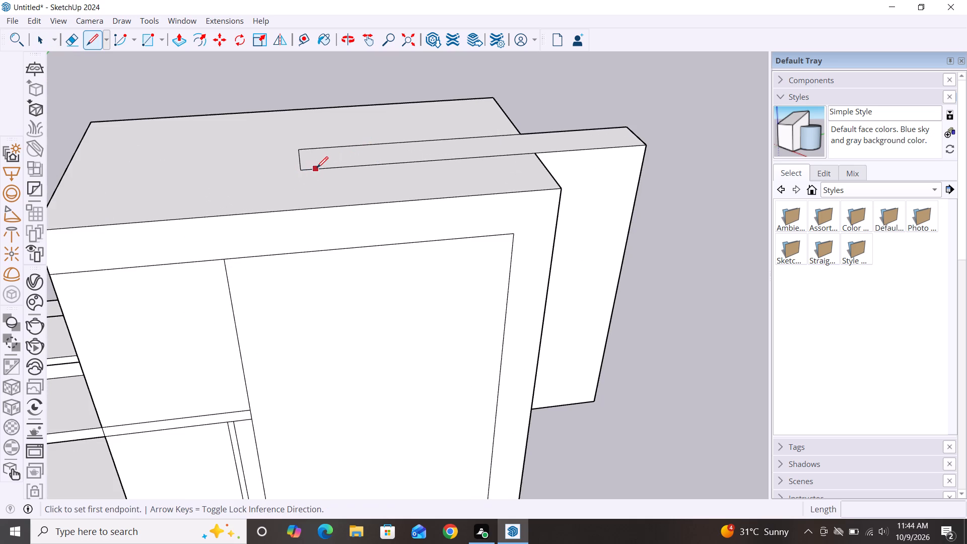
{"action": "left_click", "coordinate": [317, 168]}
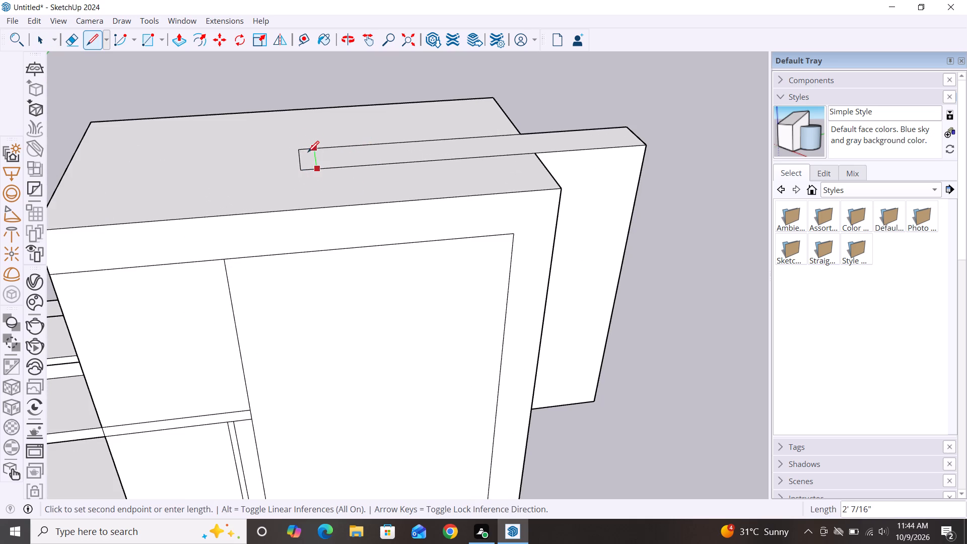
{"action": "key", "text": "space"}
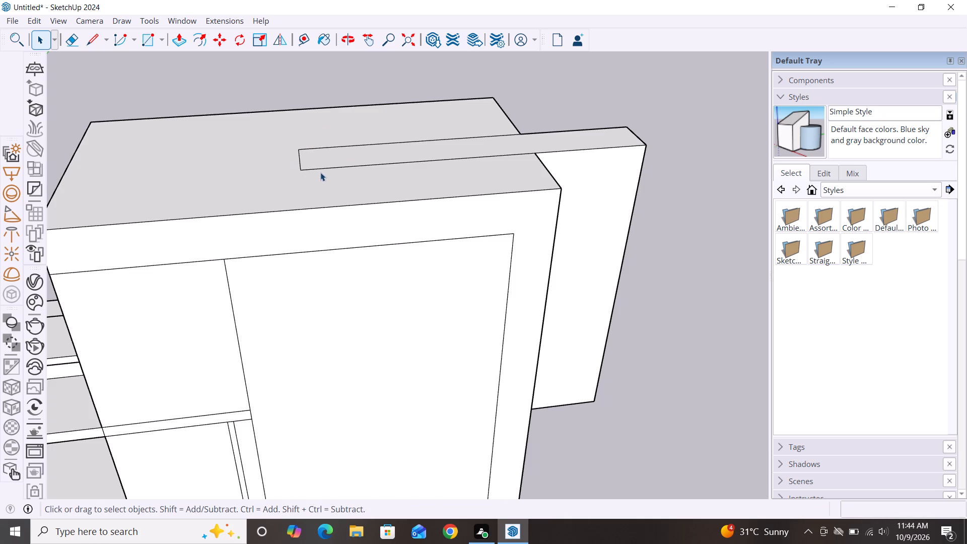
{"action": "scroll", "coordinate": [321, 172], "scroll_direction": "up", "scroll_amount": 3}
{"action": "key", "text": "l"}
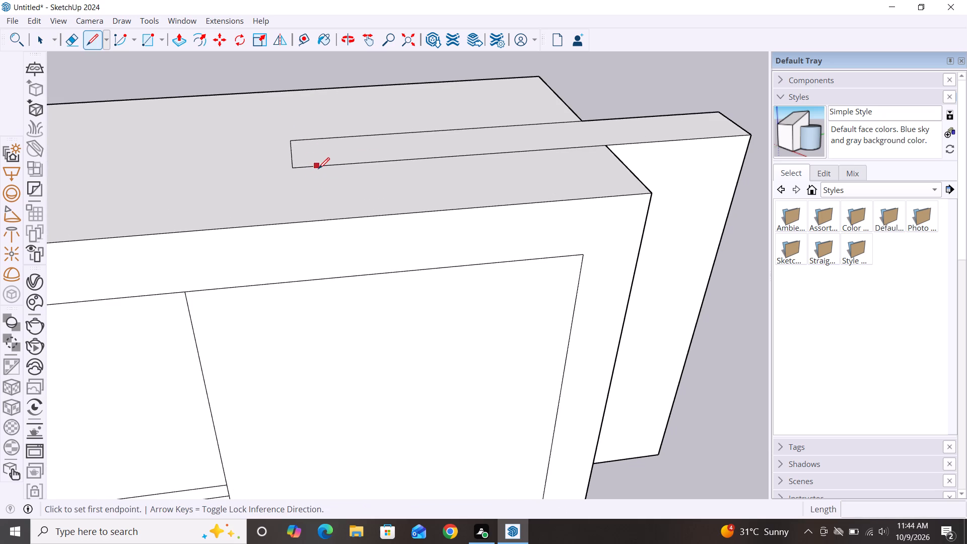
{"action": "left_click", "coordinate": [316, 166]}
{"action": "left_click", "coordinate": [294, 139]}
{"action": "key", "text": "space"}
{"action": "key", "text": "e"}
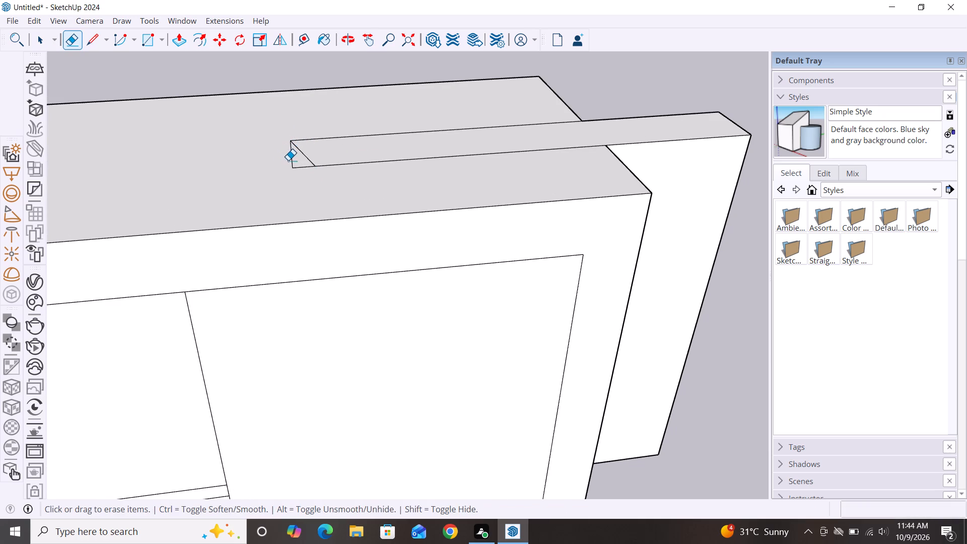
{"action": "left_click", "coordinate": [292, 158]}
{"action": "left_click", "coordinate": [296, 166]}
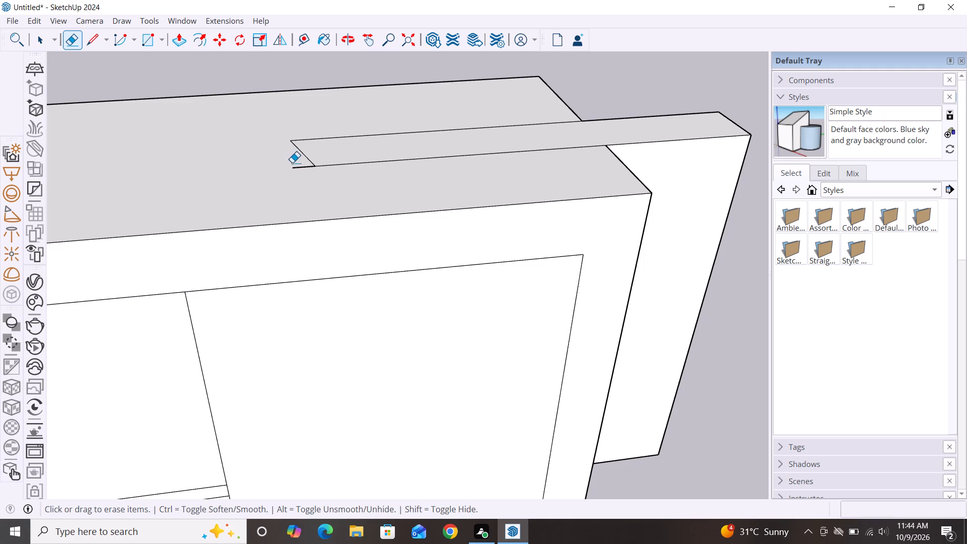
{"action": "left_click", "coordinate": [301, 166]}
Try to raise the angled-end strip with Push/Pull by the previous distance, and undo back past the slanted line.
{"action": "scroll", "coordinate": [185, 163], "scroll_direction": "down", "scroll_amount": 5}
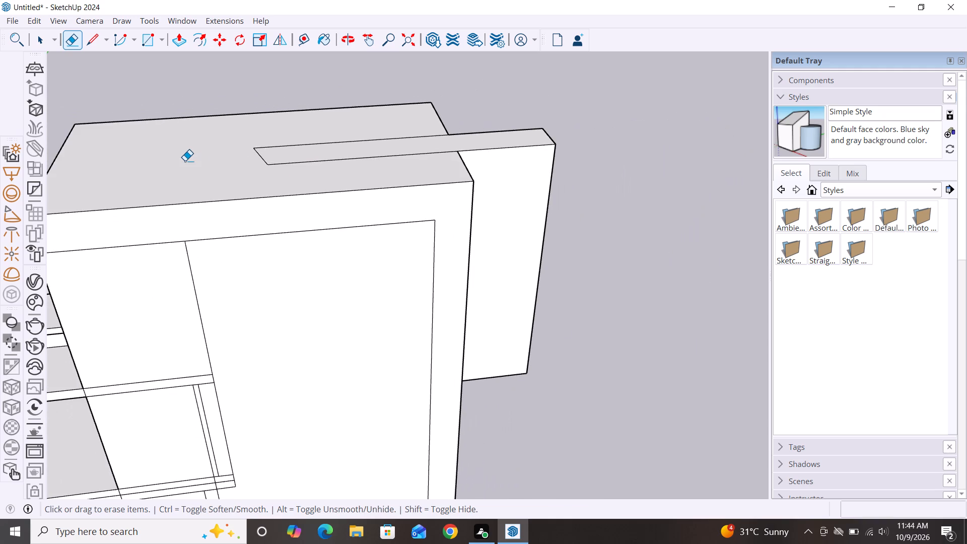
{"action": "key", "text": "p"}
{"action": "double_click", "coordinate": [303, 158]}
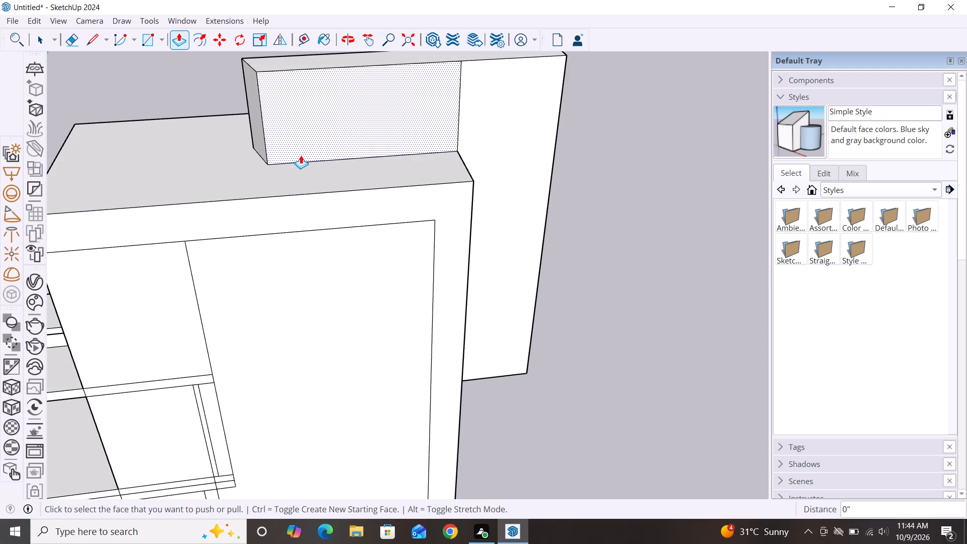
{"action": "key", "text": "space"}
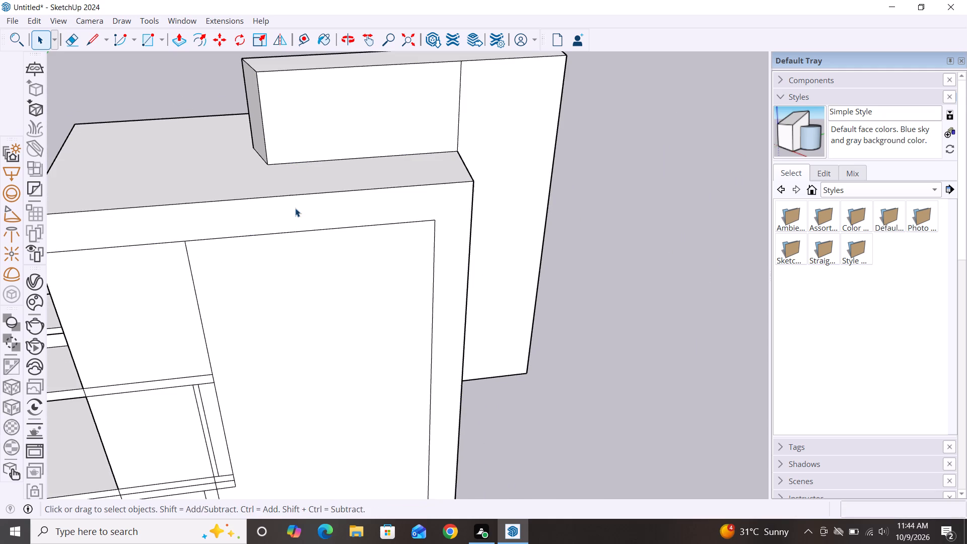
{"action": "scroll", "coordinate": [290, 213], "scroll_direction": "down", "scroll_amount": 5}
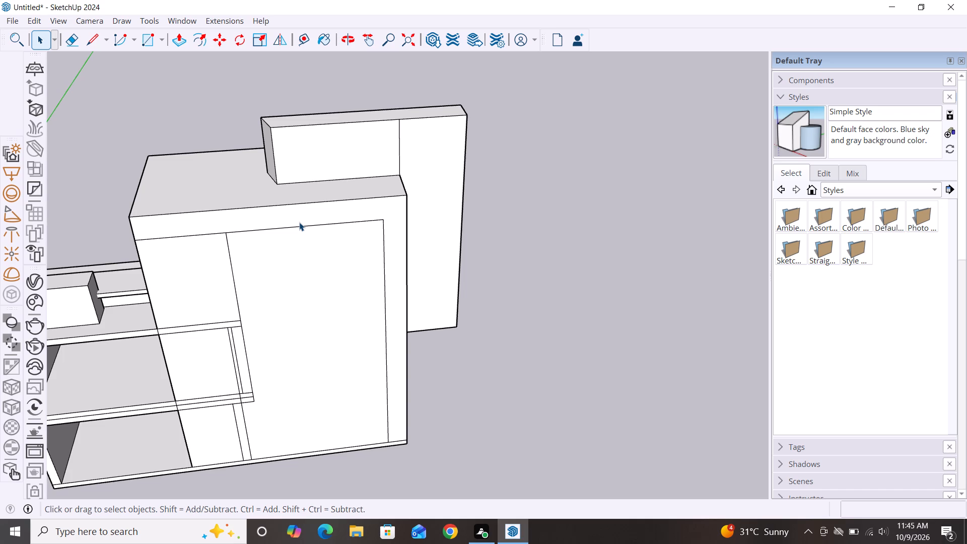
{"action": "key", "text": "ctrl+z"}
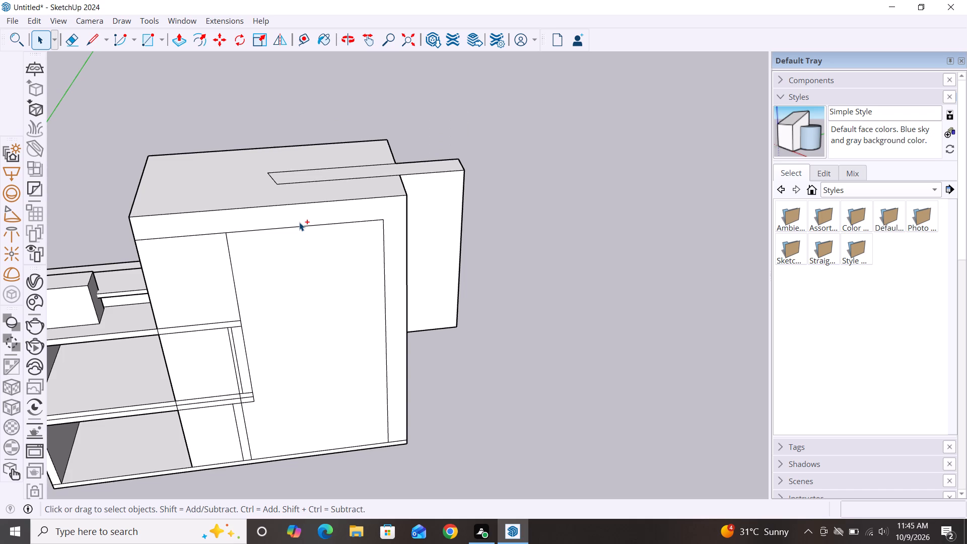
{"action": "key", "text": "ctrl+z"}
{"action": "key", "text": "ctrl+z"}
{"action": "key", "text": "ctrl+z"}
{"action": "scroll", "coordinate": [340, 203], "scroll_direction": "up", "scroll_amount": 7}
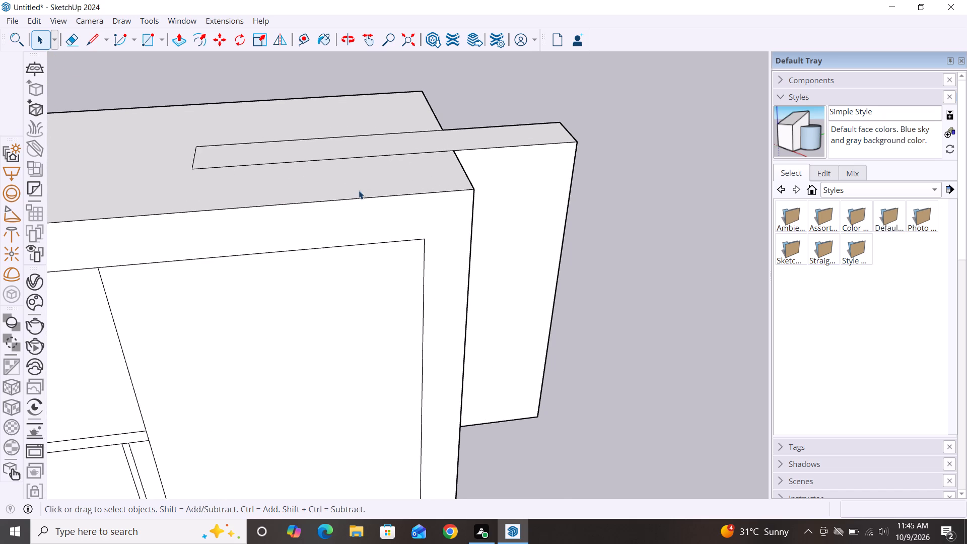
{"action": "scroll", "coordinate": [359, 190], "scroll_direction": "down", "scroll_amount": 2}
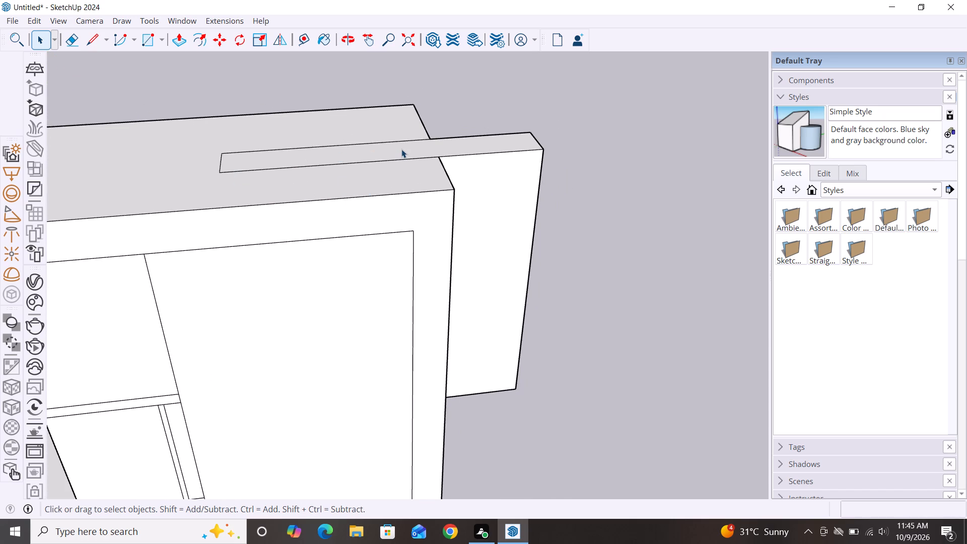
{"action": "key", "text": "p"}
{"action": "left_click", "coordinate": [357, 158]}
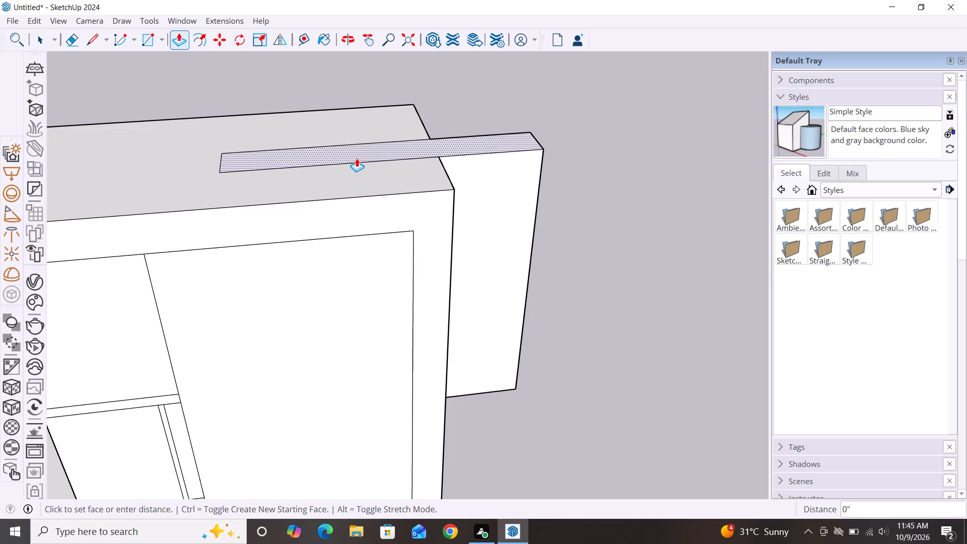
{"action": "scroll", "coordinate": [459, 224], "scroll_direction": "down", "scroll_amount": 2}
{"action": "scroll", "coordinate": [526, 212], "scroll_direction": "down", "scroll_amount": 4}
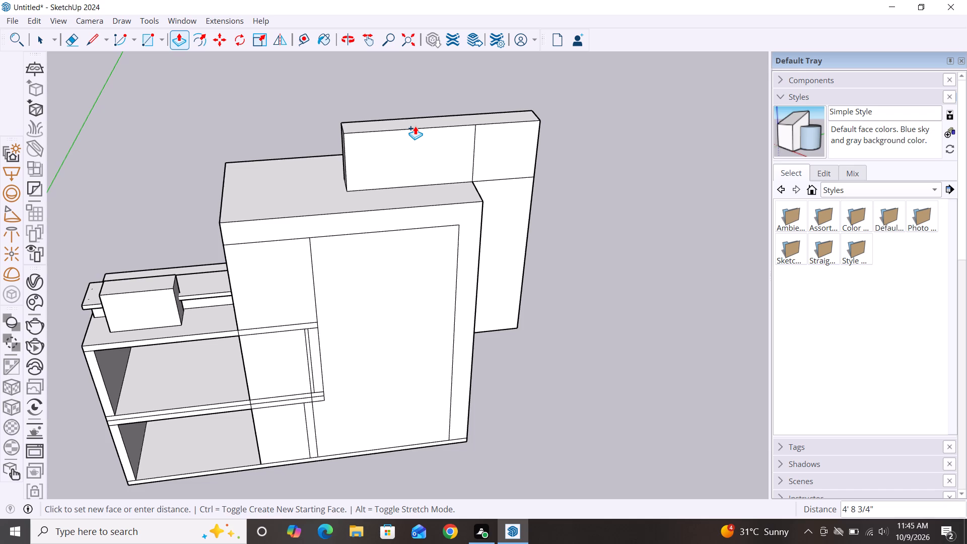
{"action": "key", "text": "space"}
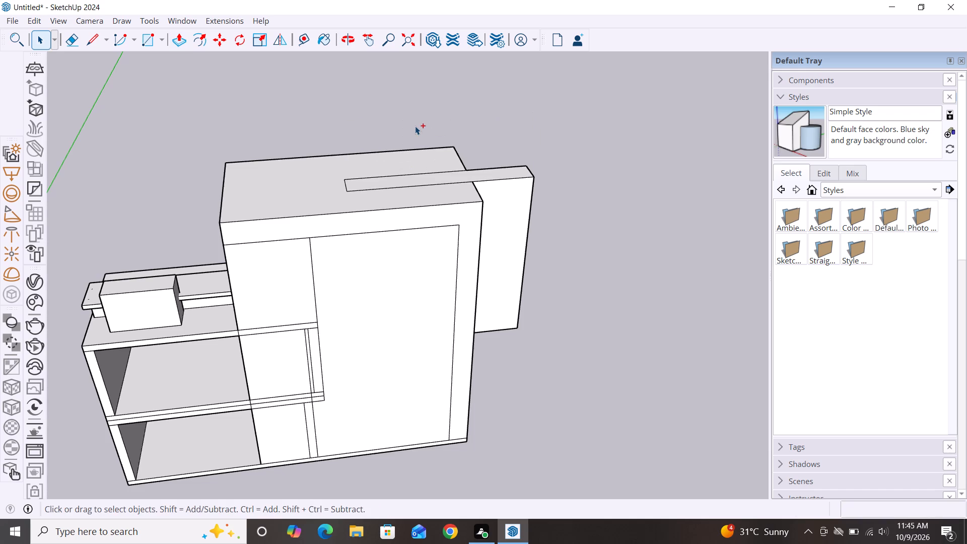
Undo the fin's projection and extrude the narrow strip on the taller block's side face about 2' 7" with Push/Pull.
{"action": "key", "text": "ctrl+z"}
{"action": "scroll", "coordinate": [517, 248], "scroll_direction": "down", "scroll_amount": 3}
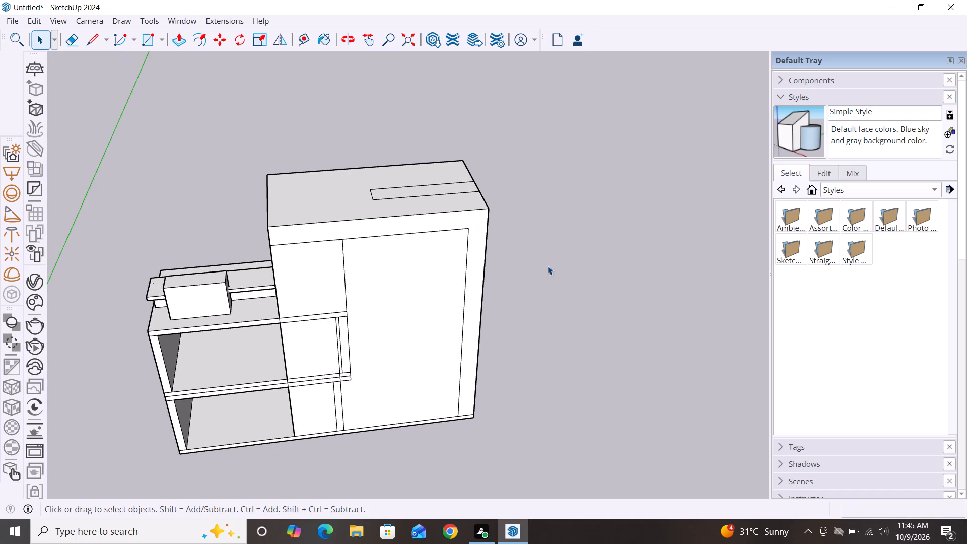
{"action": "scroll", "coordinate": [548, 266], "scroll_direction": "down", "scroll_amount": 2}
{"action": "middle_click_drag", "start_coordinate": [590, 381], "coordinate": [302, 398]}
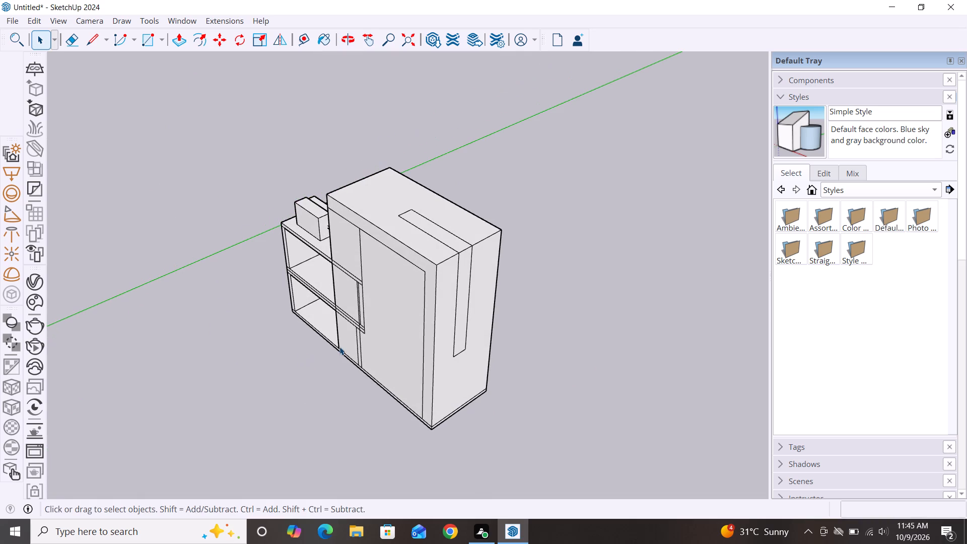
{"action": "key", "text": "p"}
{"action": "left_click", "coordinate": [464, 315]}
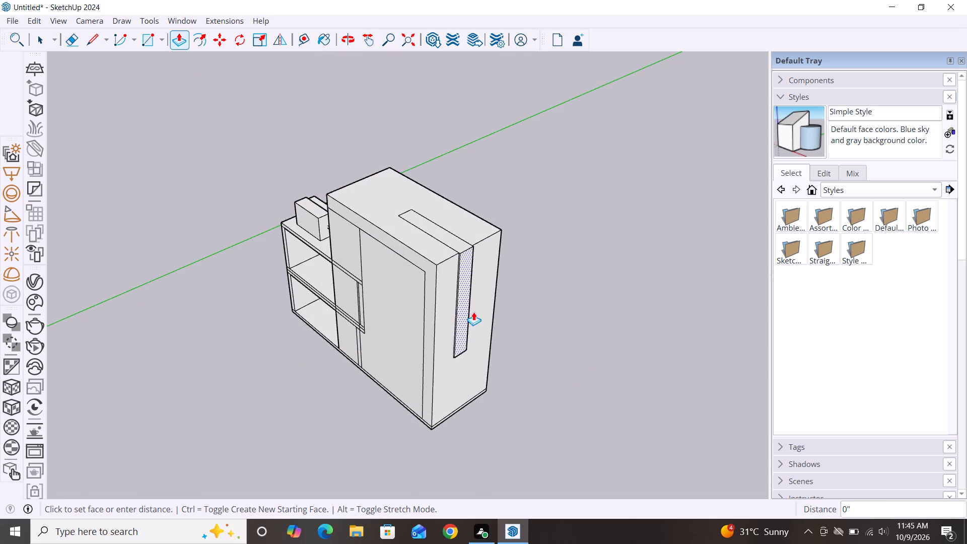
{"action": "left_click", "coordinate": [486, 317]}
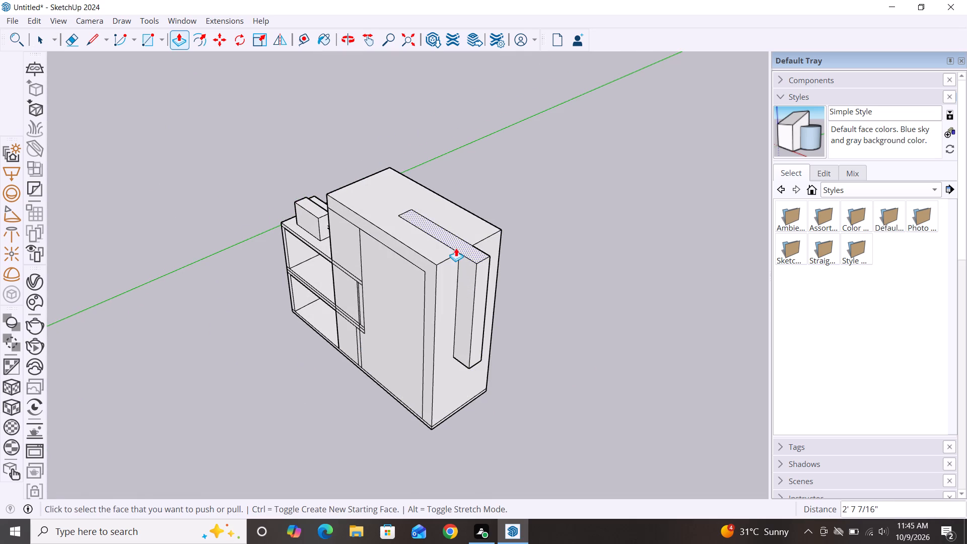
Raise the square-ended roof strip and the fin's top together about 4' 10" with Push/Pull.
{"action": "left_click", "coordinate": [463, 248]}
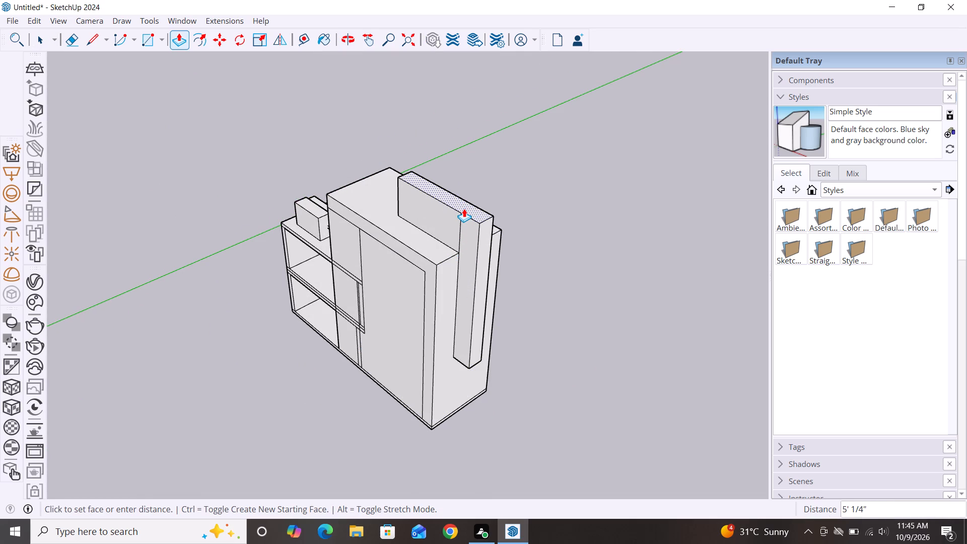
{"action": "left_click", "coordinate": [465, 210]}
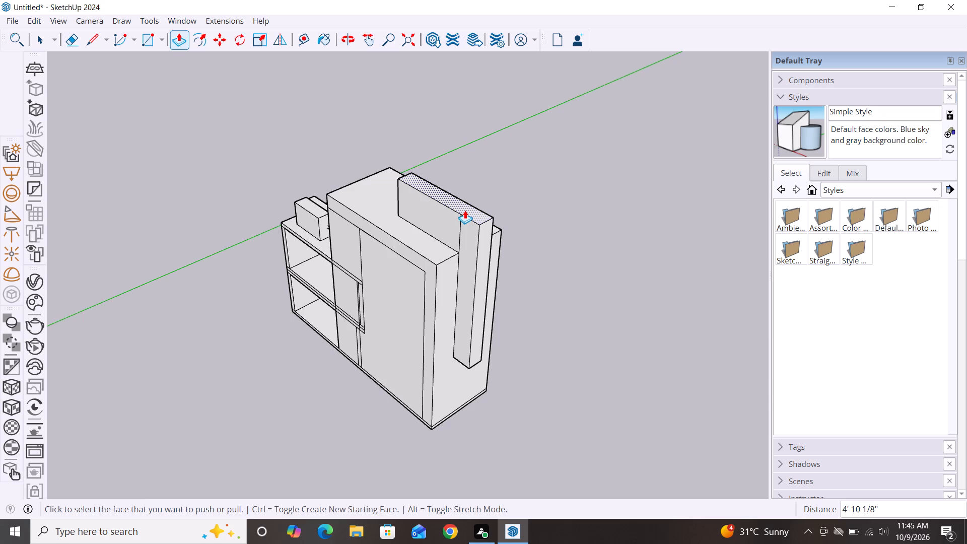
{"action": "key", "text": "space"}
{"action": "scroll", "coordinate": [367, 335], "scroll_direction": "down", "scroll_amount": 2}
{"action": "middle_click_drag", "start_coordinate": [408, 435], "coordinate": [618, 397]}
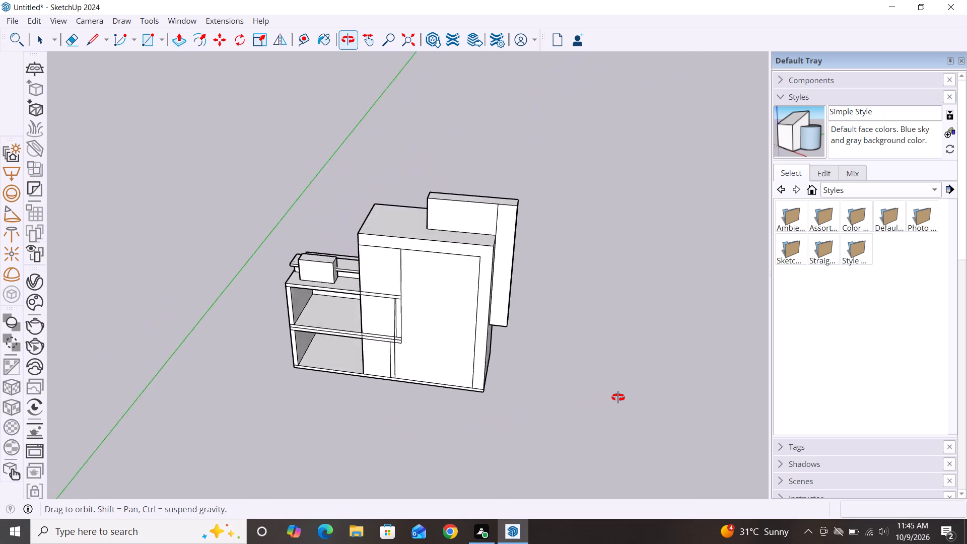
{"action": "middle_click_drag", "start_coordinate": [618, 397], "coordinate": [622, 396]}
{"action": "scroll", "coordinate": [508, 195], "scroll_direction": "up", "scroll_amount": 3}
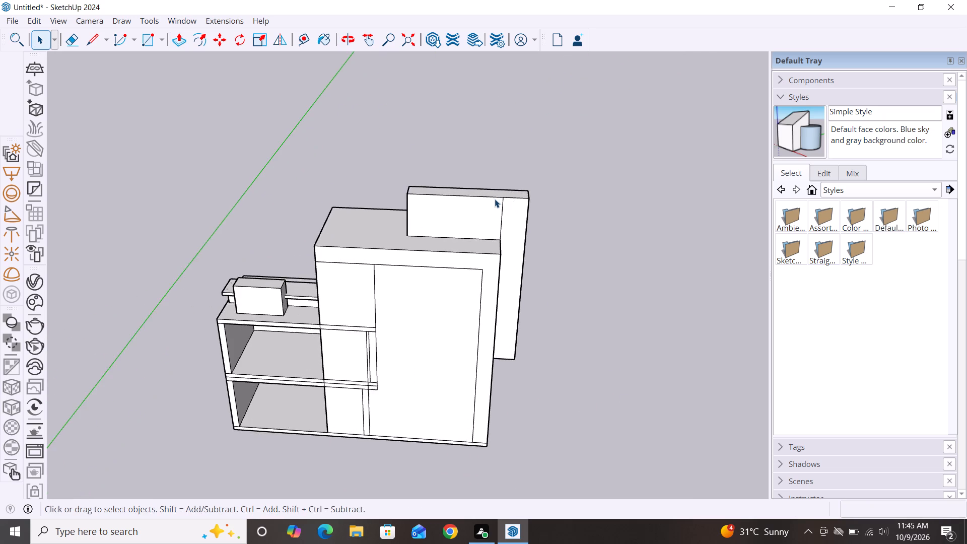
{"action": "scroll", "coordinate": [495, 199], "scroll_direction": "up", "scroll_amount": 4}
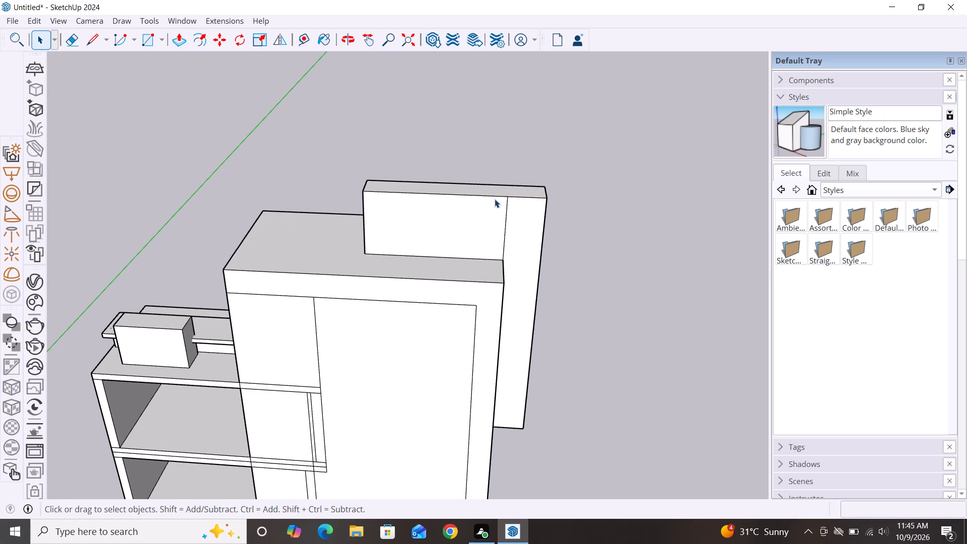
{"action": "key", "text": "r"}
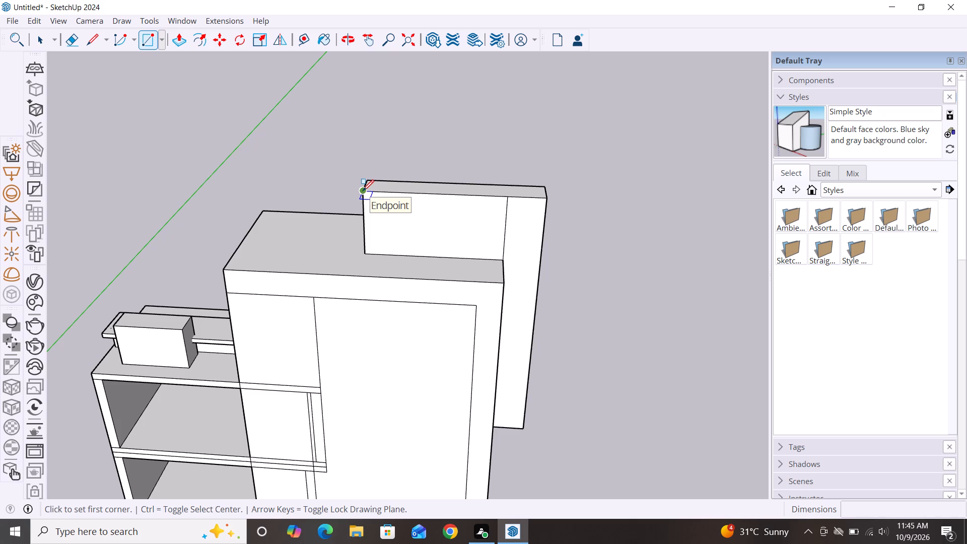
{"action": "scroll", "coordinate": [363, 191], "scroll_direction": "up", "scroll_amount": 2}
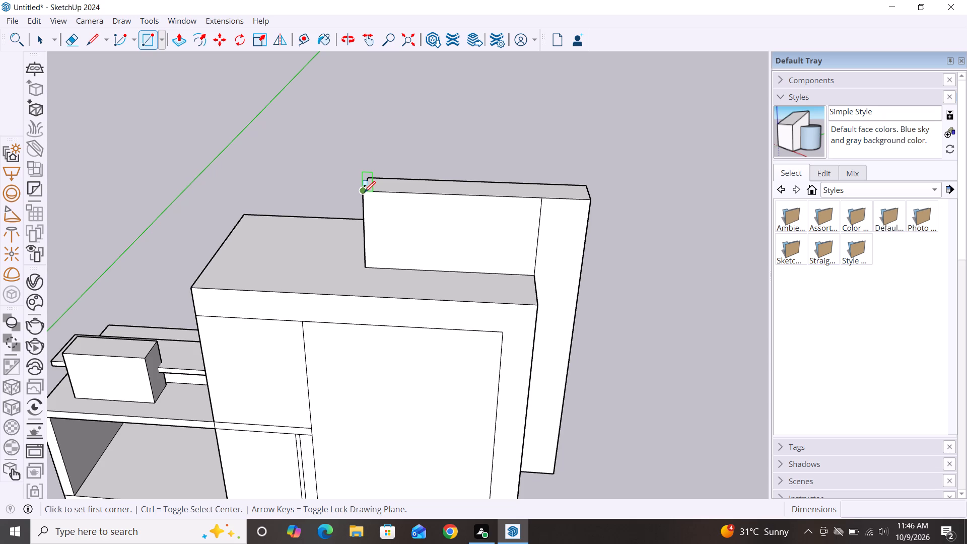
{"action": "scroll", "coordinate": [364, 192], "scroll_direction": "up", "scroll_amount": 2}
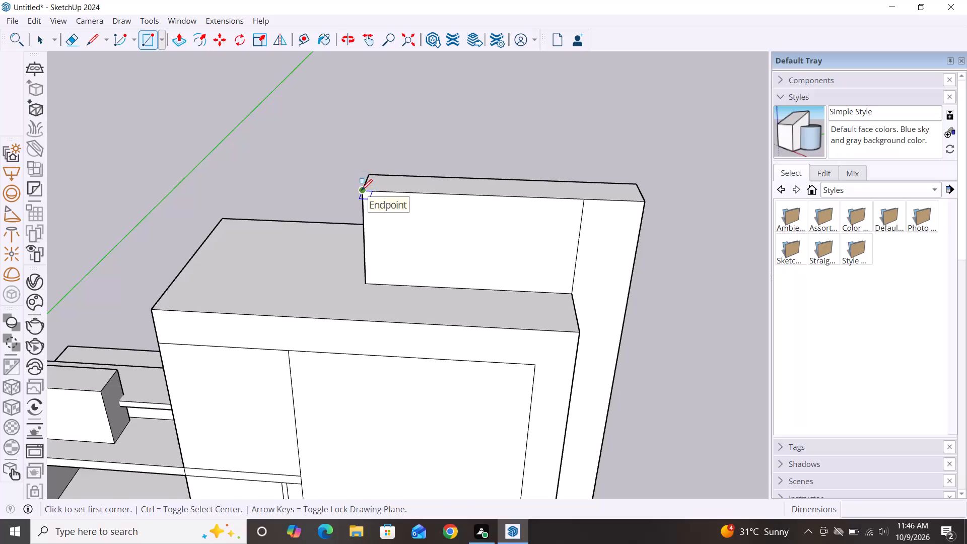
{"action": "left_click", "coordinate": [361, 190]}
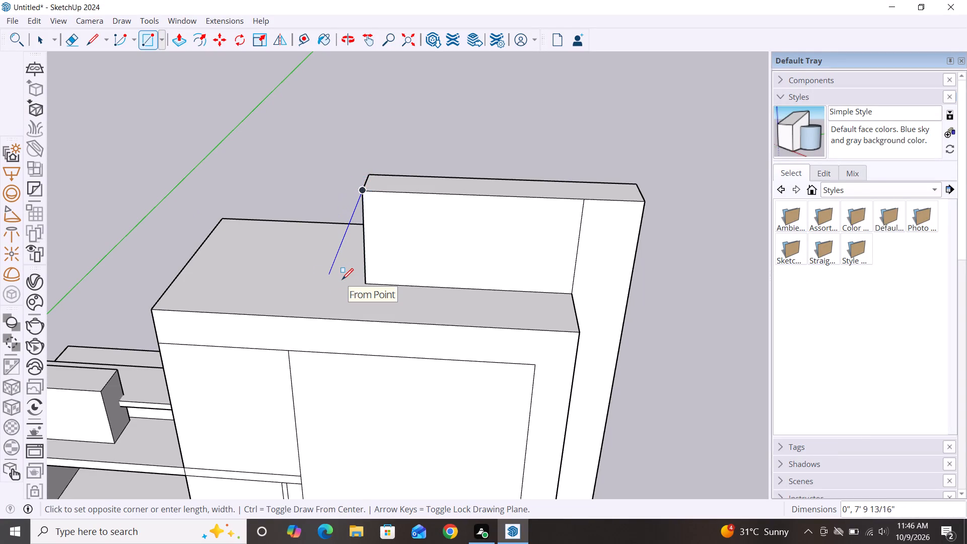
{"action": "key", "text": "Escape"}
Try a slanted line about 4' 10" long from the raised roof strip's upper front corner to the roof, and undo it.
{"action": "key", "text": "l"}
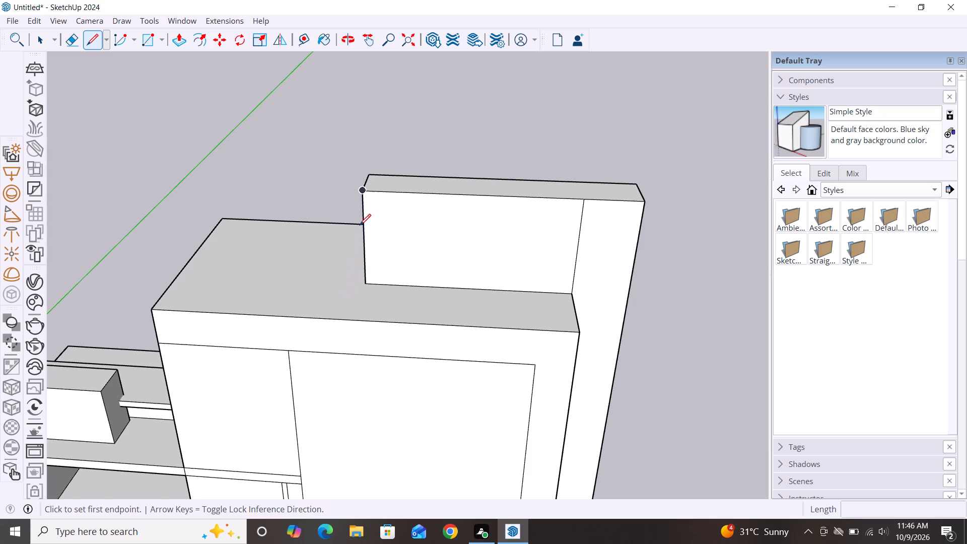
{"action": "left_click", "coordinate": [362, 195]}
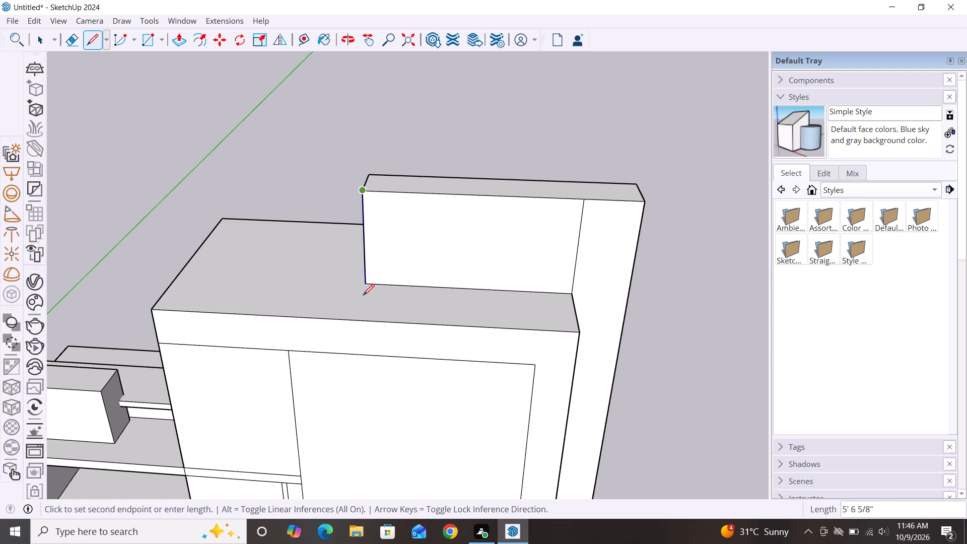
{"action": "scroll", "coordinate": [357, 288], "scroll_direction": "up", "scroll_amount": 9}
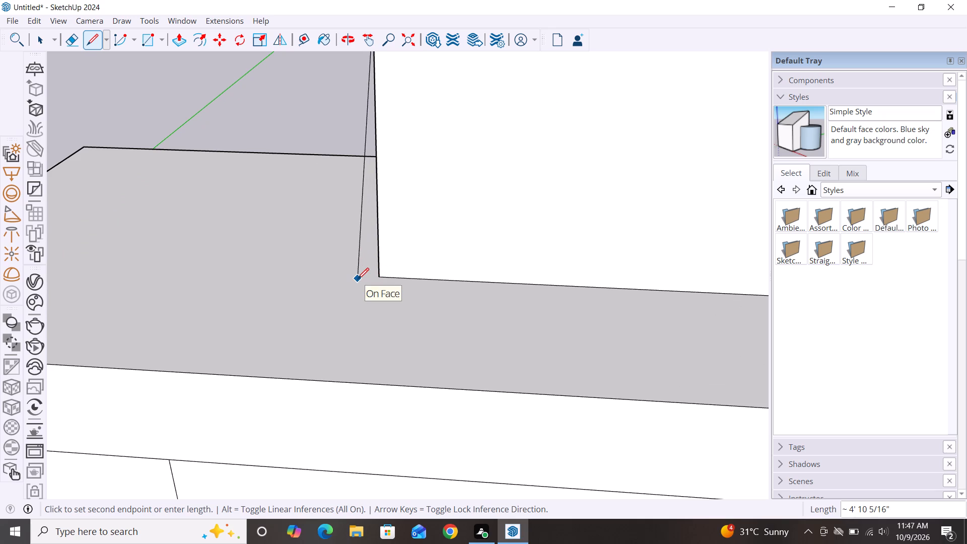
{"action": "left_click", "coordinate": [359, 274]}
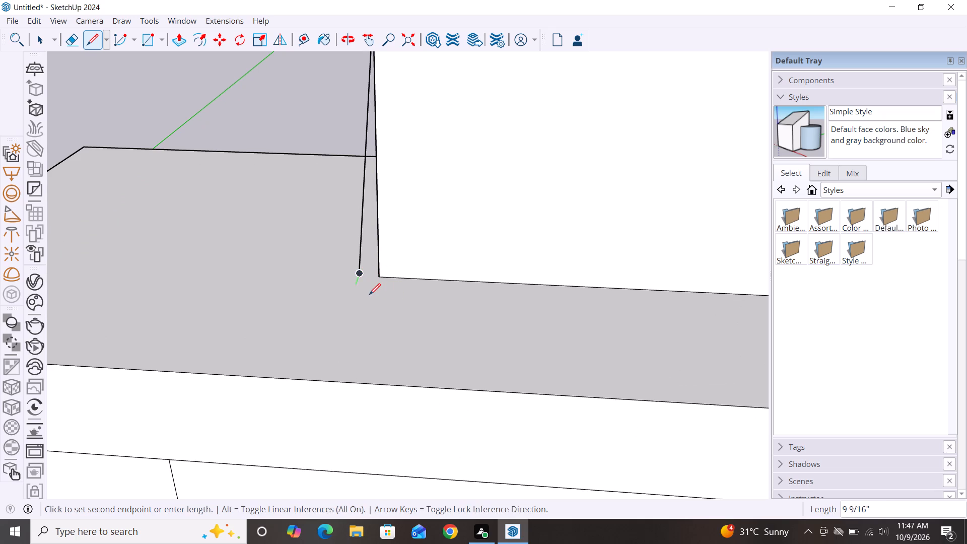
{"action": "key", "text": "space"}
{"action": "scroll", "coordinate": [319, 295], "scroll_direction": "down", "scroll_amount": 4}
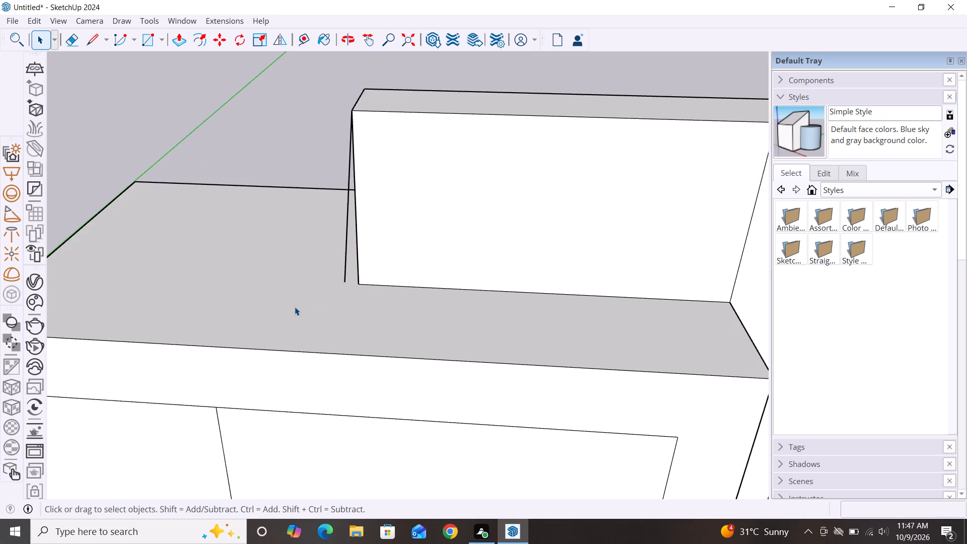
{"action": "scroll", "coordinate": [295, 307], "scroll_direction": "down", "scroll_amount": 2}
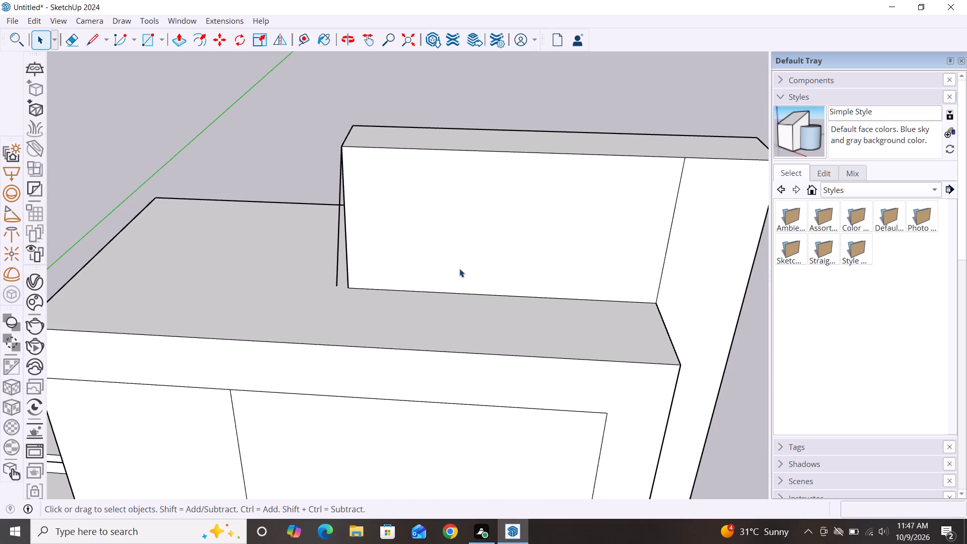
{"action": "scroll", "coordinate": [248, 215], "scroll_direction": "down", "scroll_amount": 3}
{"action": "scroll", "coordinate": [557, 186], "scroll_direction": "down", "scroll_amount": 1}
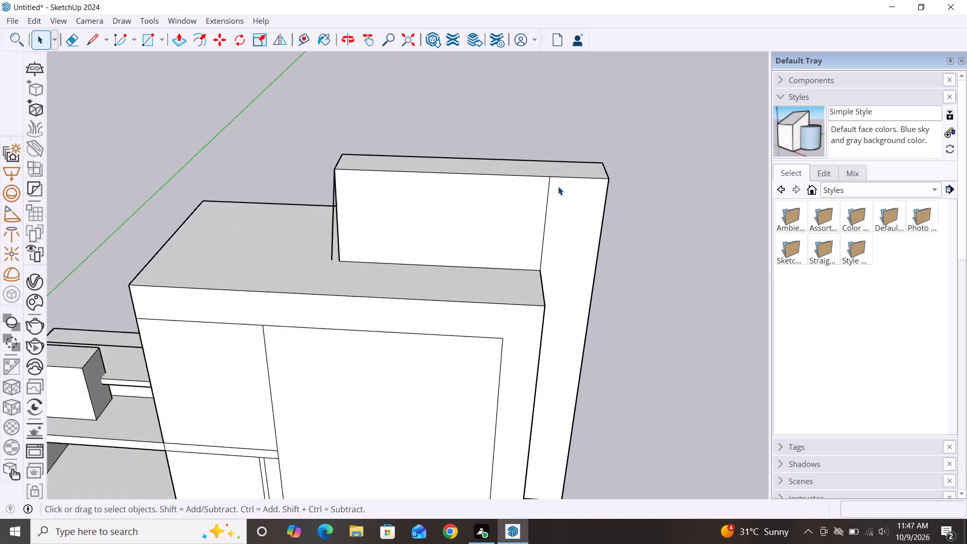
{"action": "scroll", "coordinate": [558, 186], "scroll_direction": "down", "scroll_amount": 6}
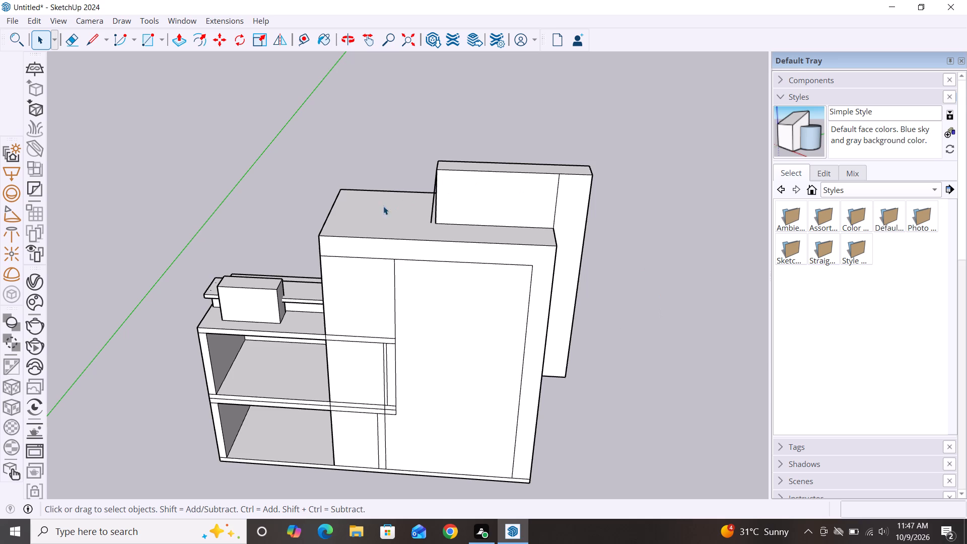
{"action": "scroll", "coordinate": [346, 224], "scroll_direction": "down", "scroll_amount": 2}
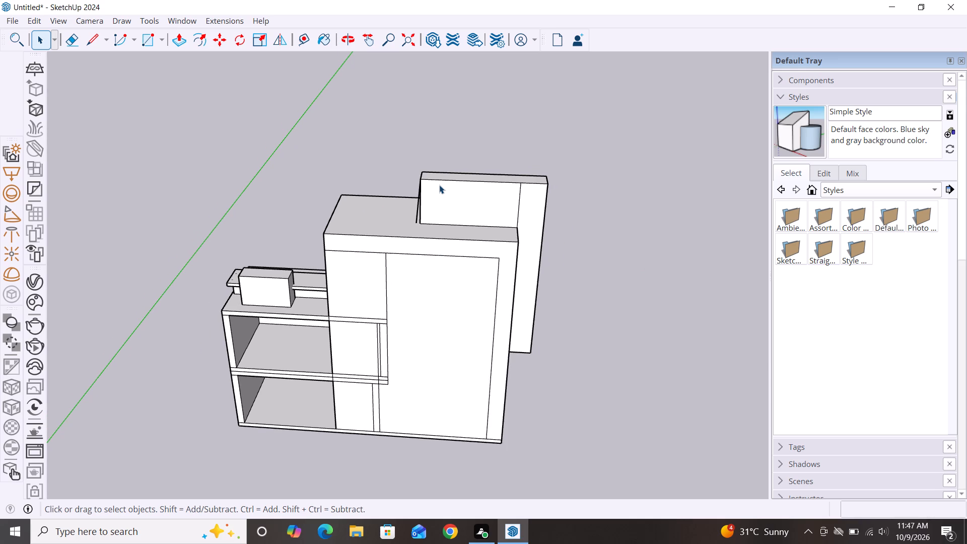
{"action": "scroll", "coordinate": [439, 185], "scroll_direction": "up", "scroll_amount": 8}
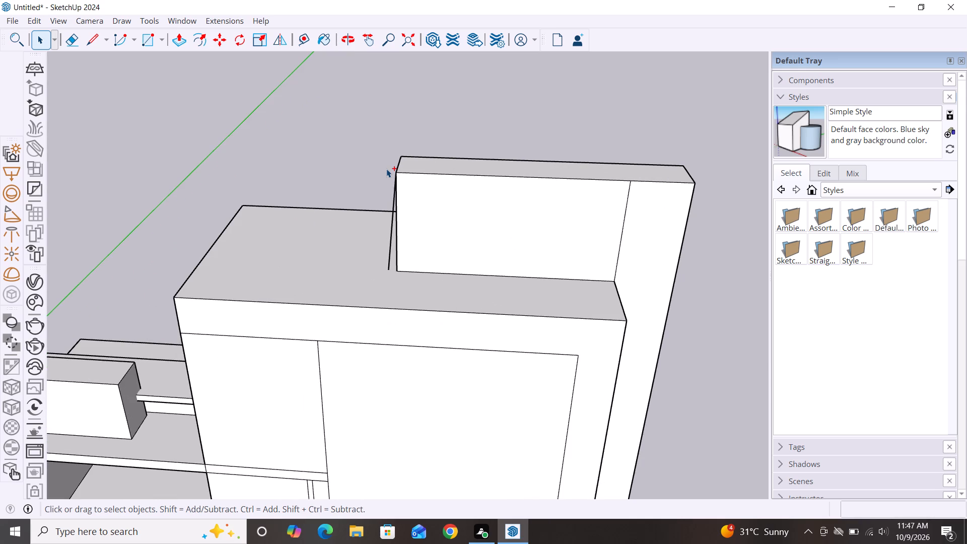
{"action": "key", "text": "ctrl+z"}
Draw a rectangle about 4" by 2' overhanging the inner end of the raised roof strip's top.
{"action": "scroll", "coordinate": [327, 179], "scroll_direction": "down", "scroll_amount": 2}
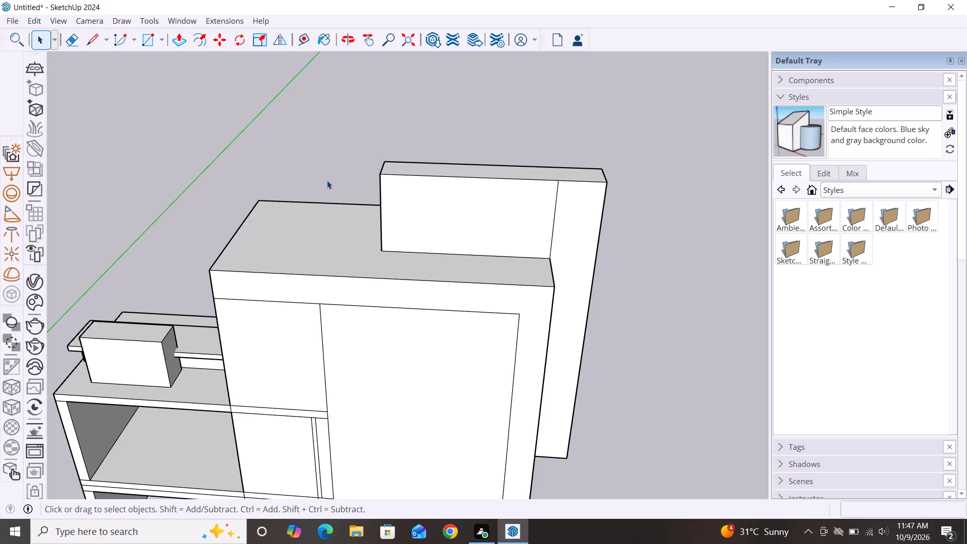
{"action": "key", "text": "r"}
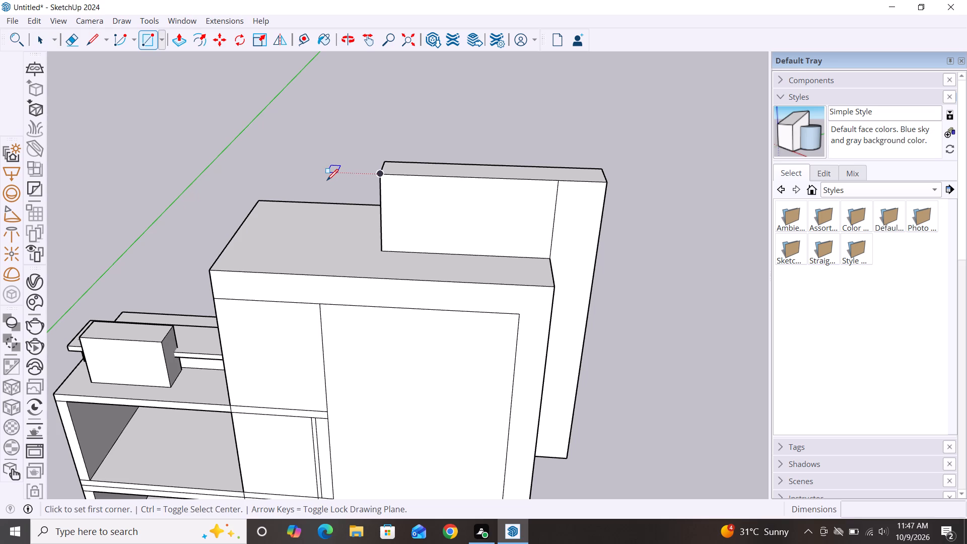
{"action": "left_click", "coordinate": [379, 171]}
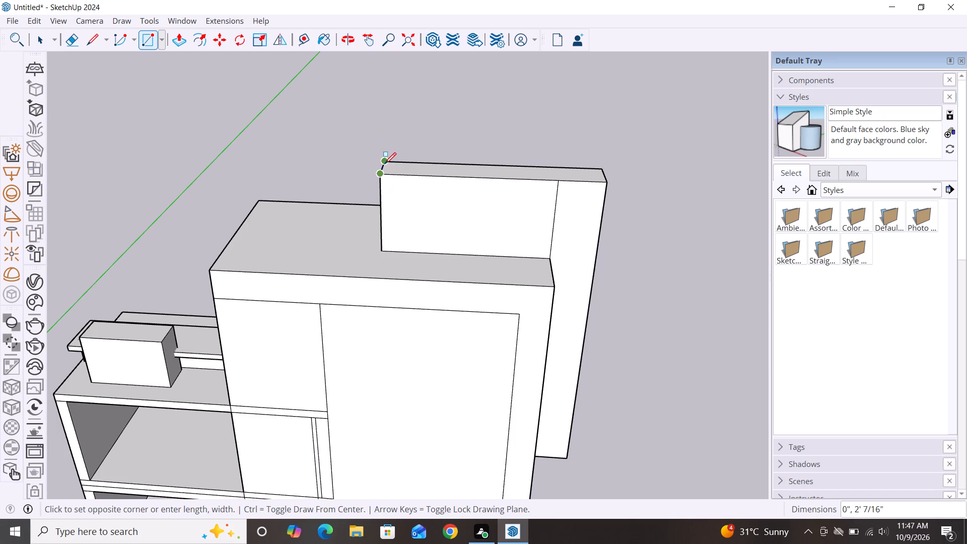
{"action": "left_click", "coordinate": [385, 163]}
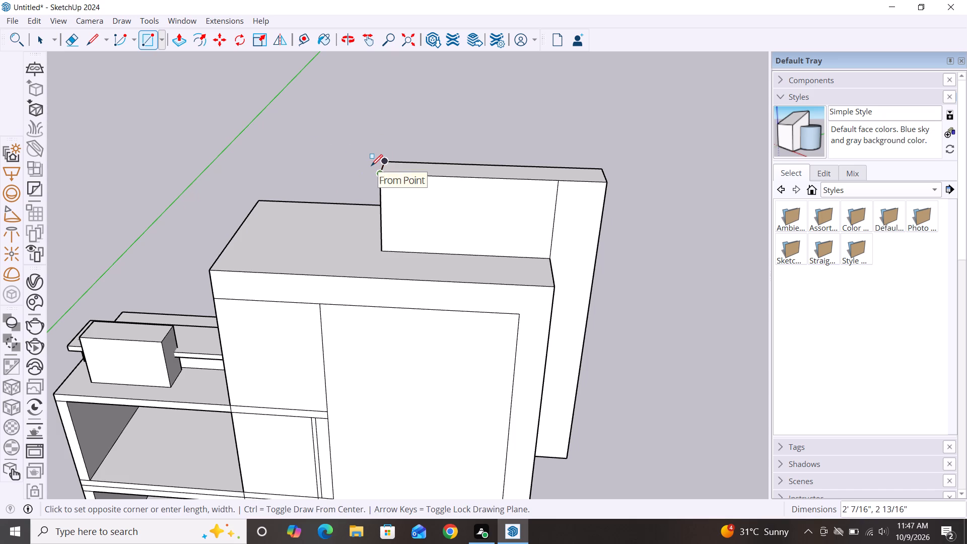
{"action": "scroll", "coordinate": [371, 166], "scroll_direction": "up", "scroll_amount": 12}
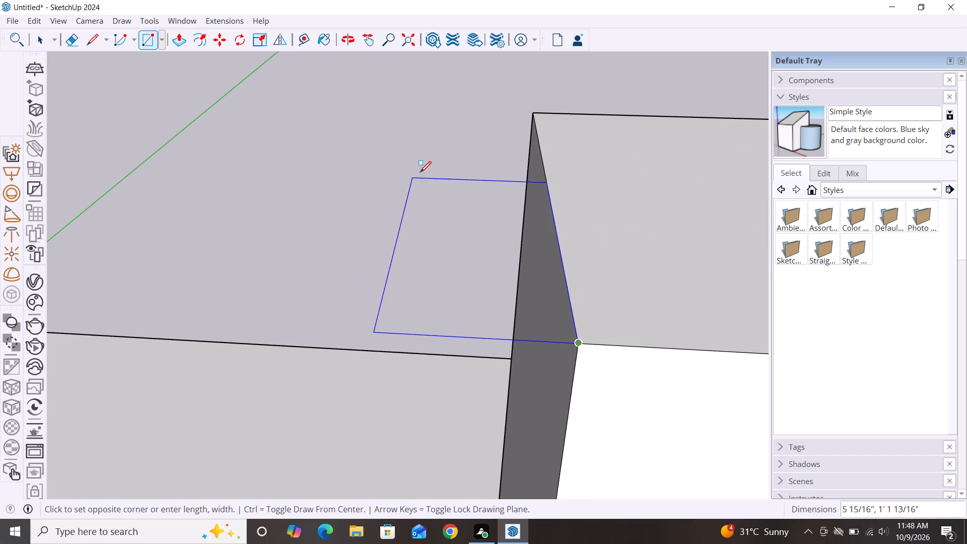
{"action": "left_click", "coordinate": [469, 114]}
{"action": "key", "text": "space"}
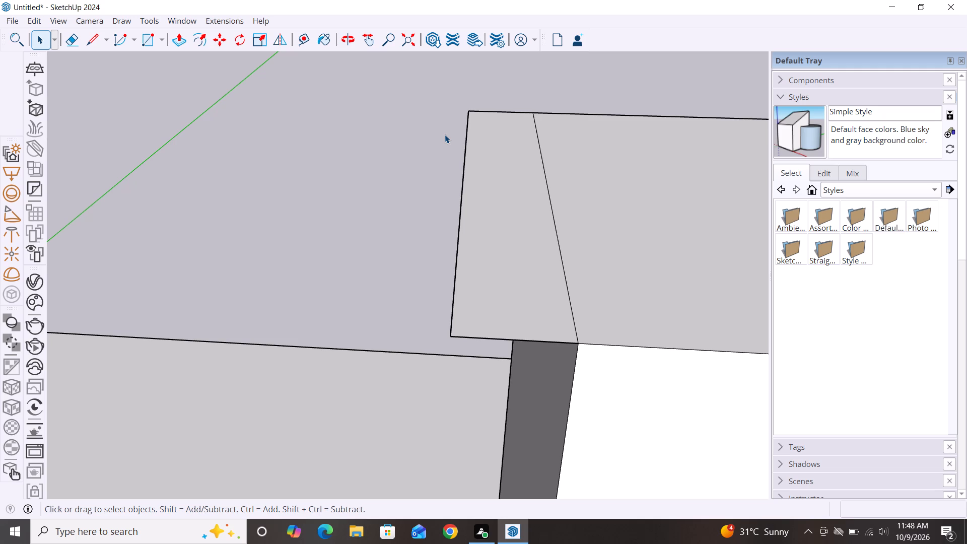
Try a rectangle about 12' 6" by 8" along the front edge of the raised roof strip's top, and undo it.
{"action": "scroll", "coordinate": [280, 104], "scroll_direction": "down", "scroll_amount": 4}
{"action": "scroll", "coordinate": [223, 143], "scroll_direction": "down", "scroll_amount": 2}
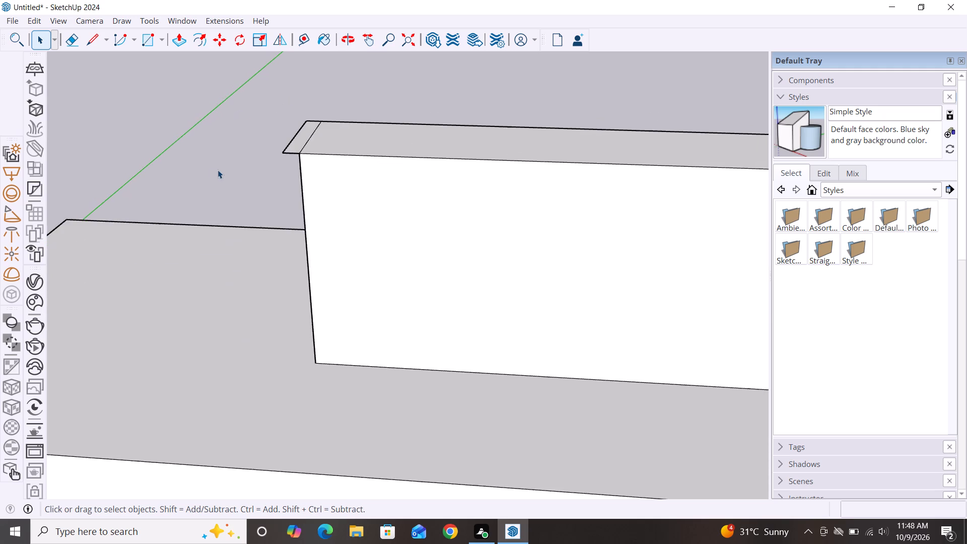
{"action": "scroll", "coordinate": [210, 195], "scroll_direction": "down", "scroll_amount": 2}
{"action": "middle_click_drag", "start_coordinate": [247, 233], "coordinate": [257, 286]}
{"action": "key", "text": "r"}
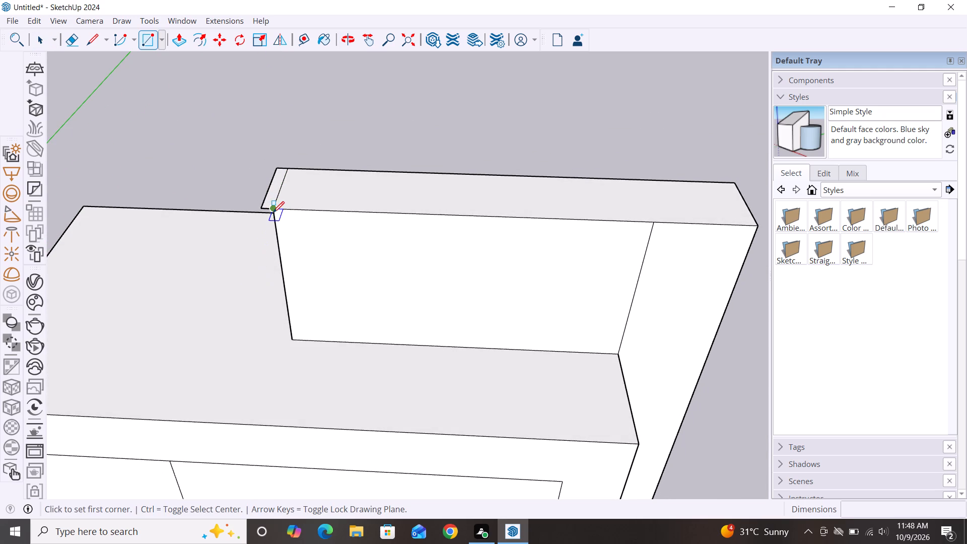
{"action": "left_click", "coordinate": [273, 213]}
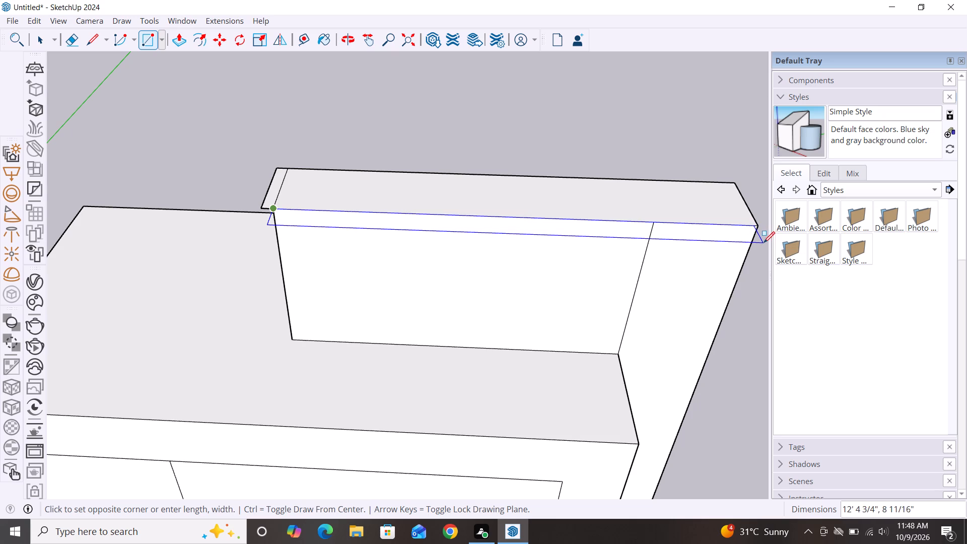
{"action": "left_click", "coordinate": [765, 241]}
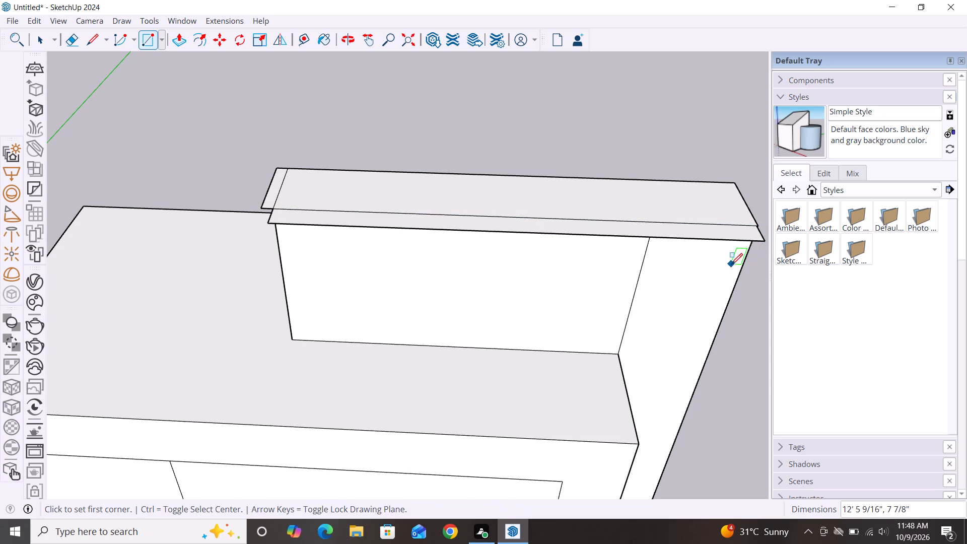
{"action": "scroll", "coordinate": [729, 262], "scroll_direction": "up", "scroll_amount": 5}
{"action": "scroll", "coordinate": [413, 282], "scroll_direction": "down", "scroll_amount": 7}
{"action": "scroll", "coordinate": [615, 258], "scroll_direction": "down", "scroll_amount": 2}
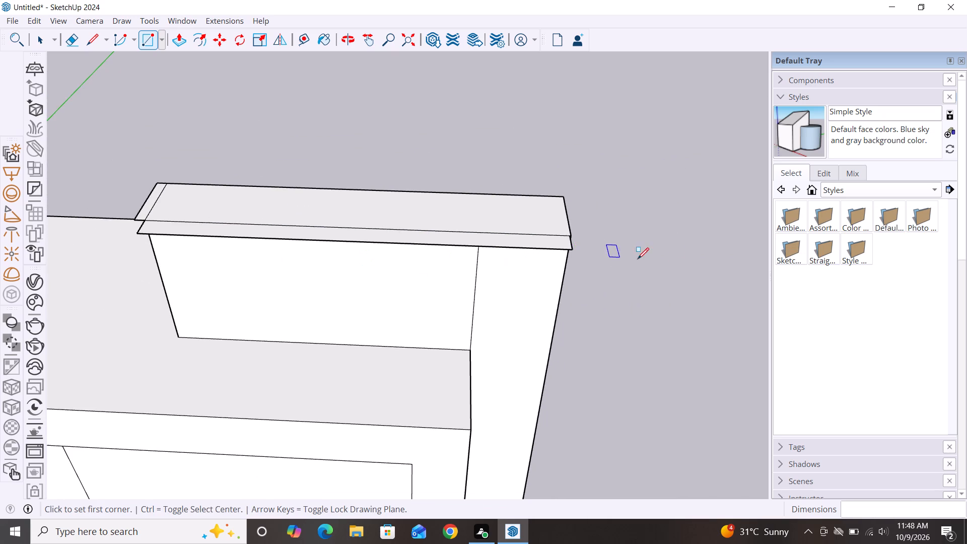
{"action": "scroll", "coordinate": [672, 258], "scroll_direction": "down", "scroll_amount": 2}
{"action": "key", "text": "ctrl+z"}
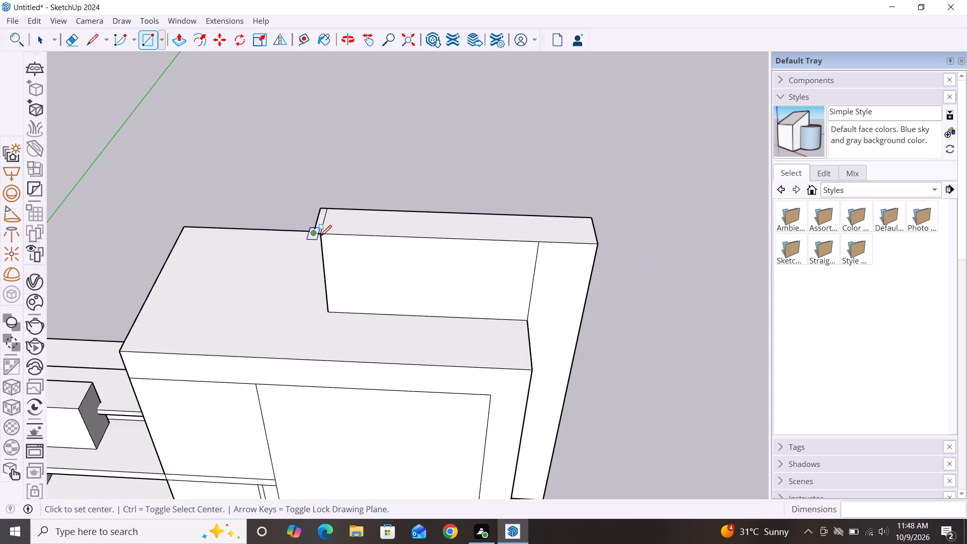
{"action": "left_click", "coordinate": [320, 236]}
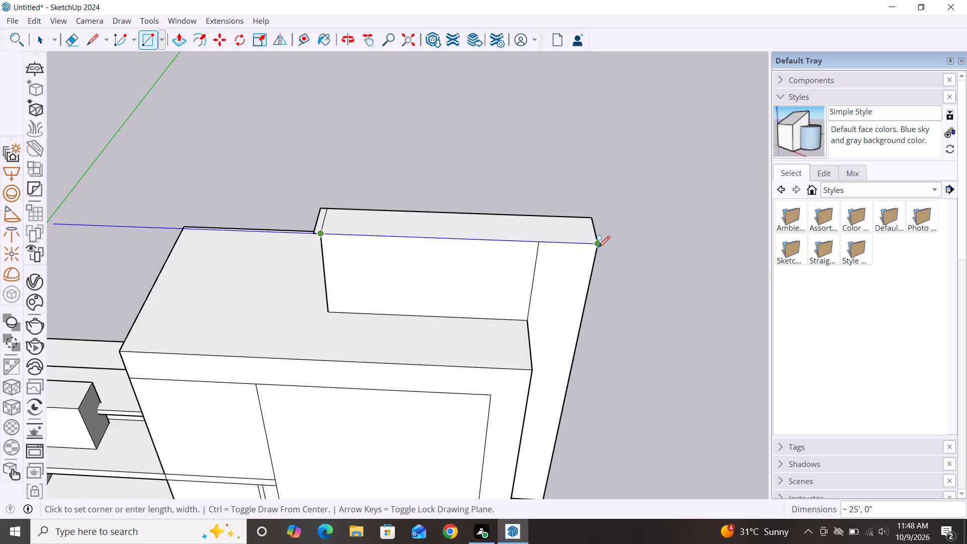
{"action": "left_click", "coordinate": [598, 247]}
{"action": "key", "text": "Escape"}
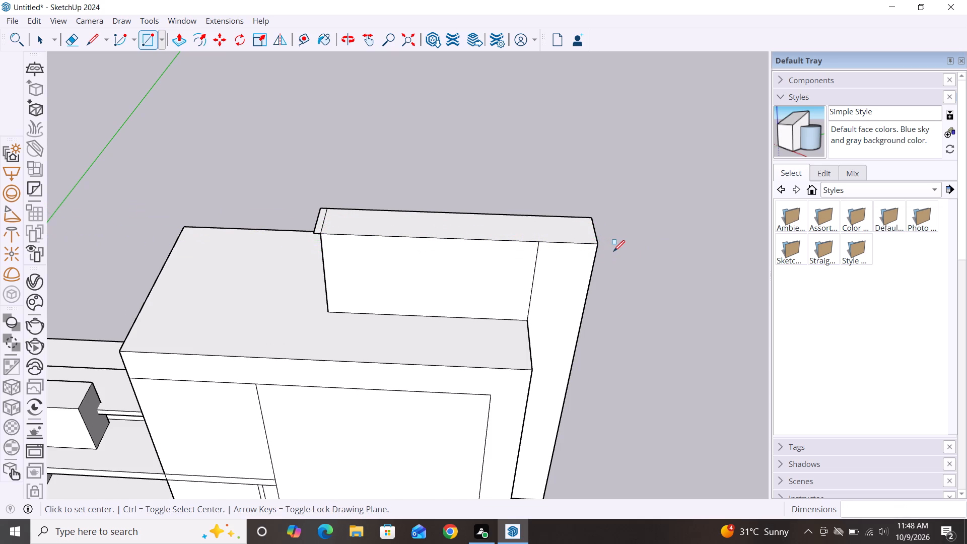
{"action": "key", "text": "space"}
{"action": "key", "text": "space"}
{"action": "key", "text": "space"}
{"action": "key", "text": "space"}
Draw a rectangle about 12' 6" by 11" overhanging the front edge of the raised roof strip's top.
{"action": "type", "text": "r"}
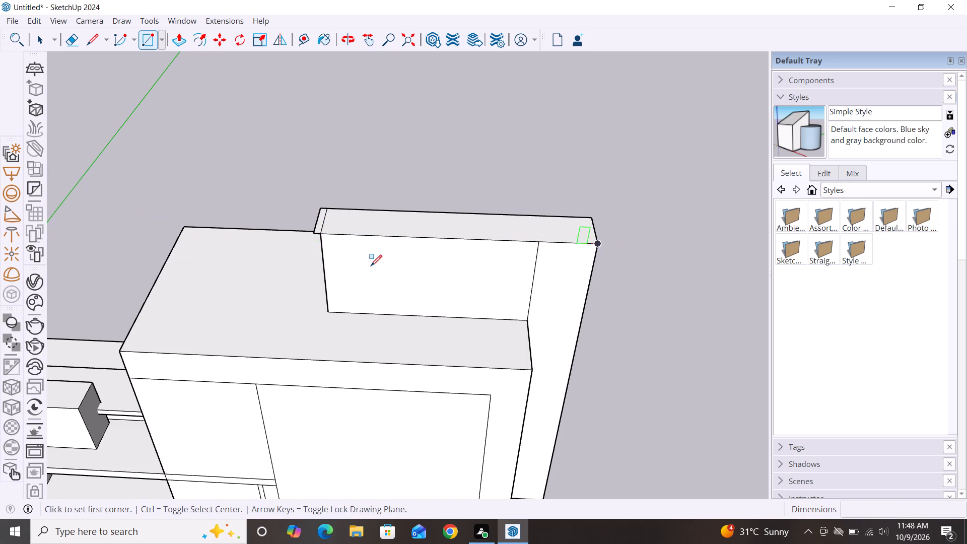
{"action": "left_click", "coordinate": [321, 234]}
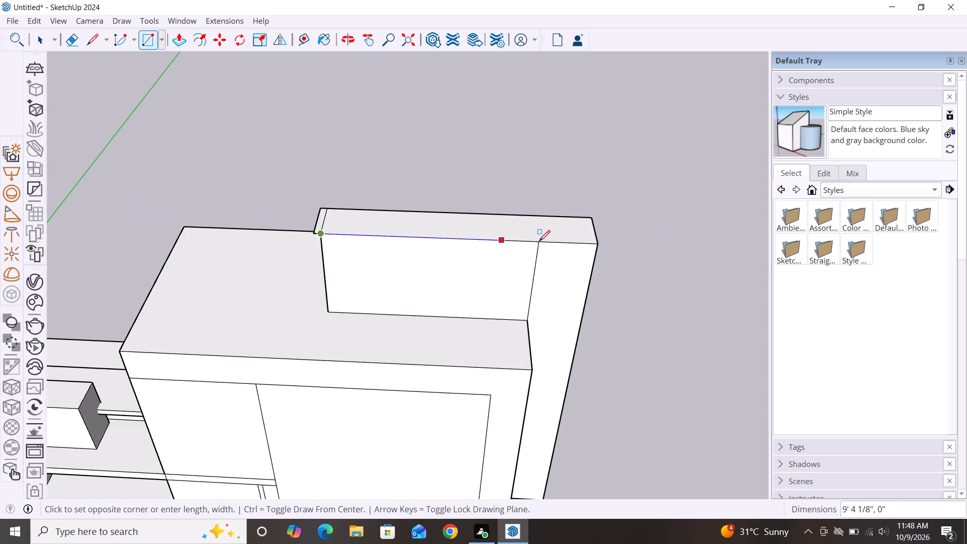
{"action": "left_click", "coordinate": [597, 248]}
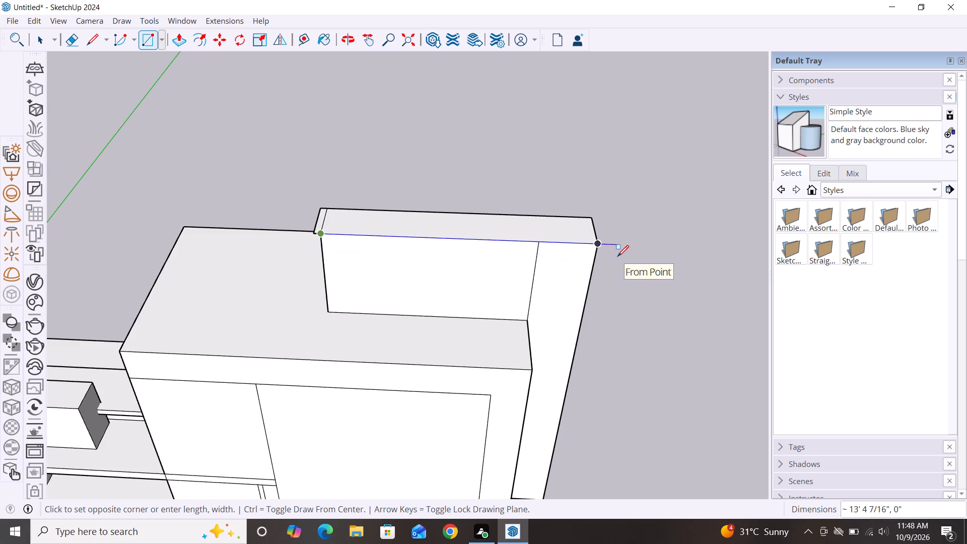
{"action": "left_click", "coordinate": [614, 254]}
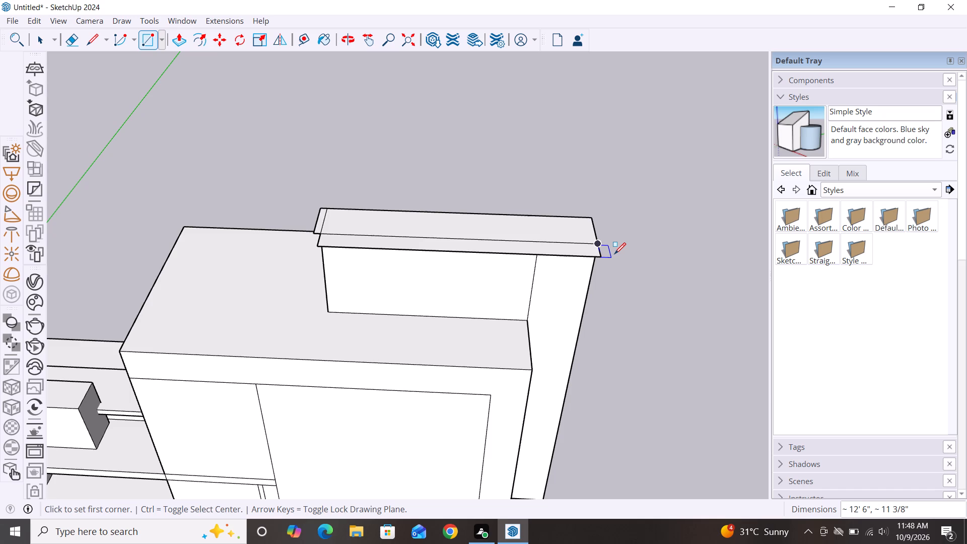
{"action": "scroll", "coordinate": [572, 199], "scroll_direction": "down", "scroll_amount": 3}
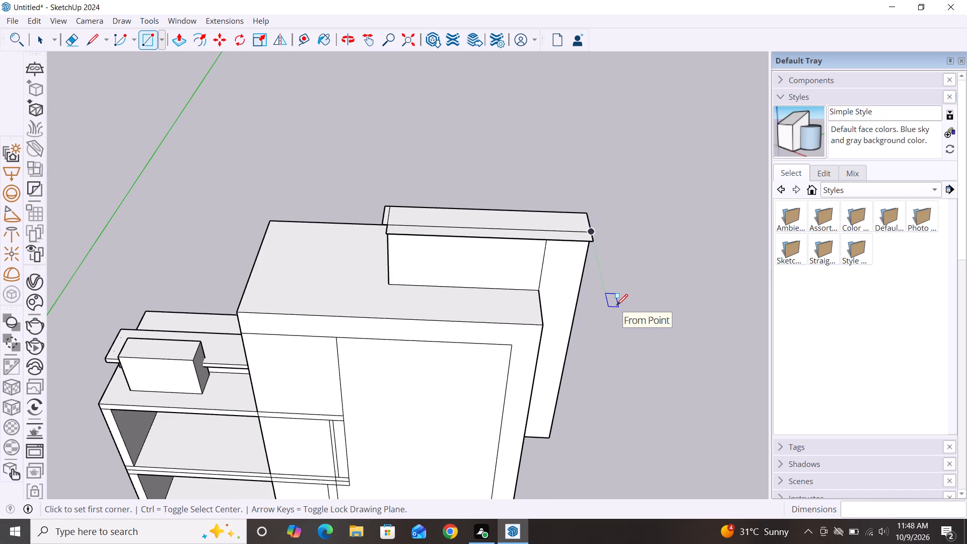
{"action": "key", "text": "space"}
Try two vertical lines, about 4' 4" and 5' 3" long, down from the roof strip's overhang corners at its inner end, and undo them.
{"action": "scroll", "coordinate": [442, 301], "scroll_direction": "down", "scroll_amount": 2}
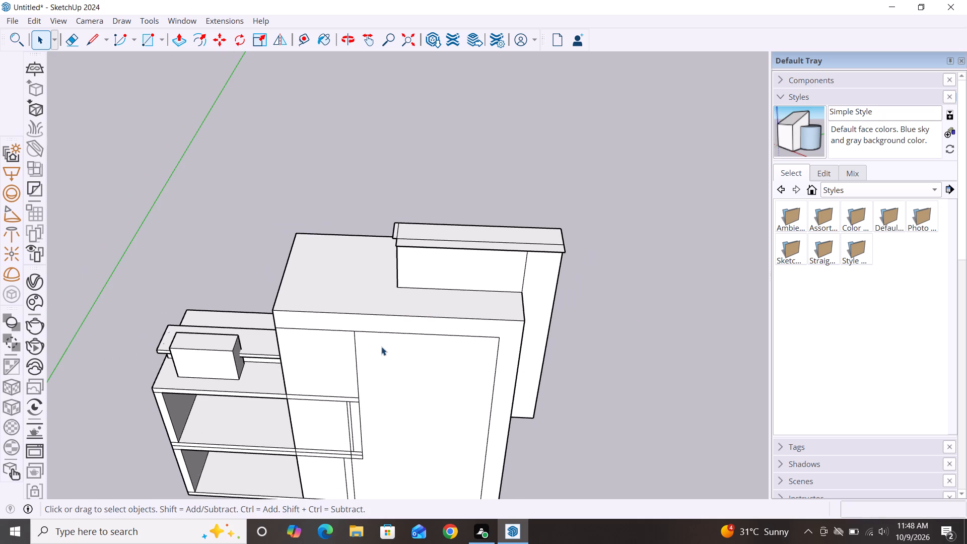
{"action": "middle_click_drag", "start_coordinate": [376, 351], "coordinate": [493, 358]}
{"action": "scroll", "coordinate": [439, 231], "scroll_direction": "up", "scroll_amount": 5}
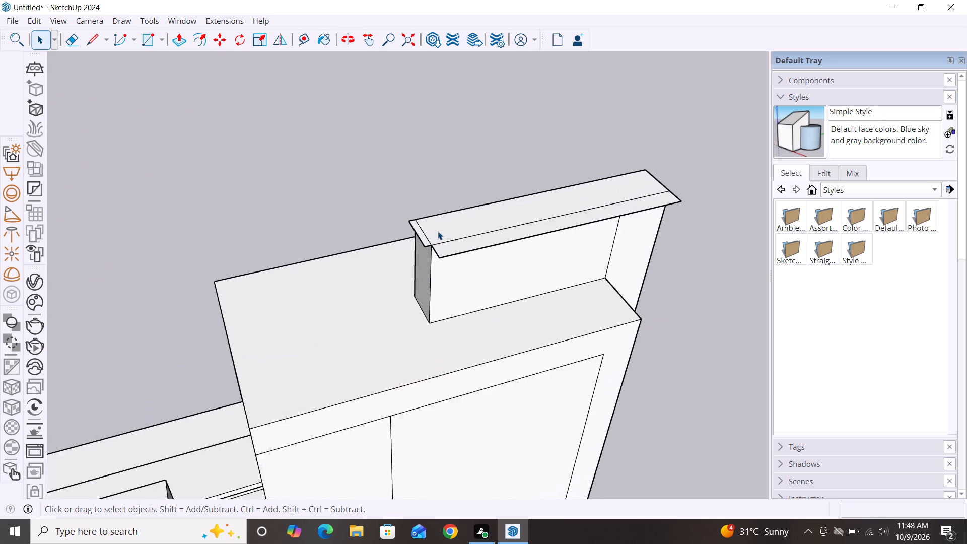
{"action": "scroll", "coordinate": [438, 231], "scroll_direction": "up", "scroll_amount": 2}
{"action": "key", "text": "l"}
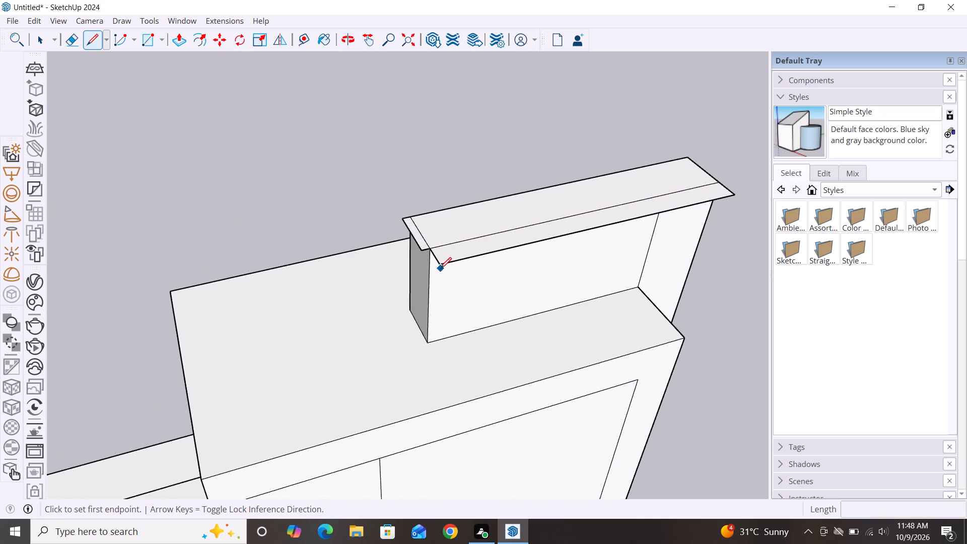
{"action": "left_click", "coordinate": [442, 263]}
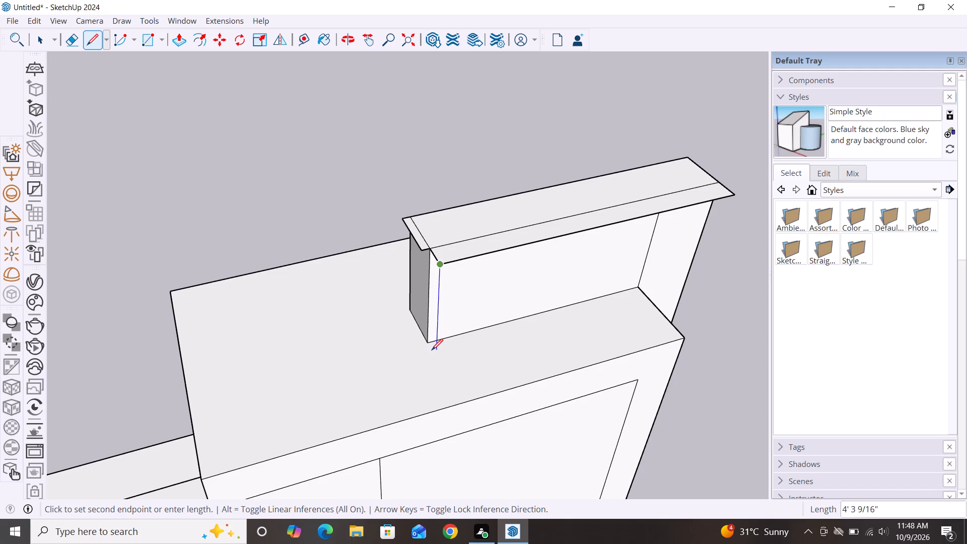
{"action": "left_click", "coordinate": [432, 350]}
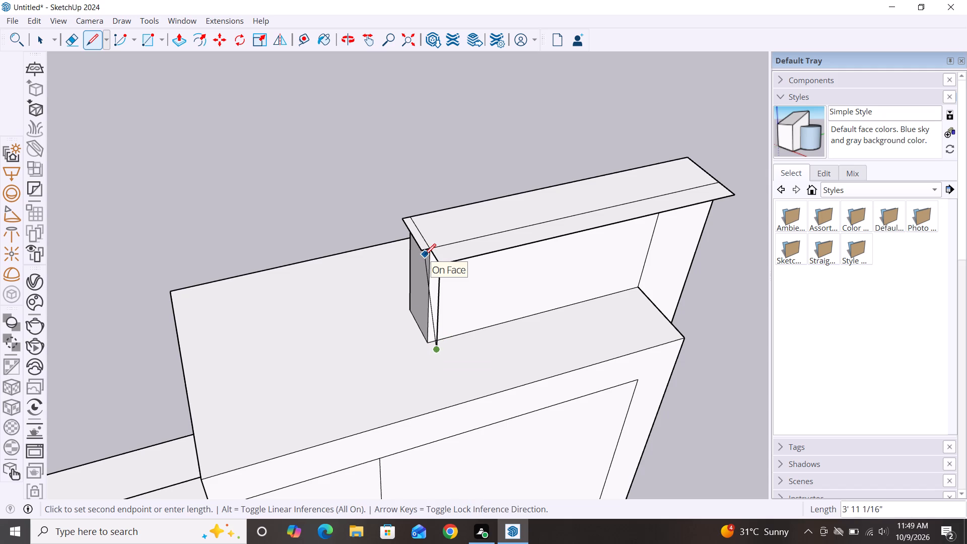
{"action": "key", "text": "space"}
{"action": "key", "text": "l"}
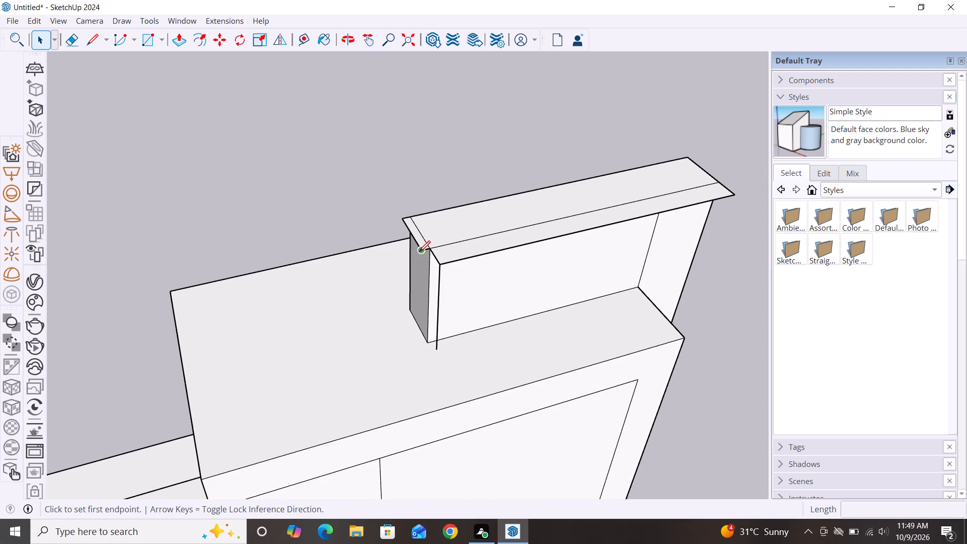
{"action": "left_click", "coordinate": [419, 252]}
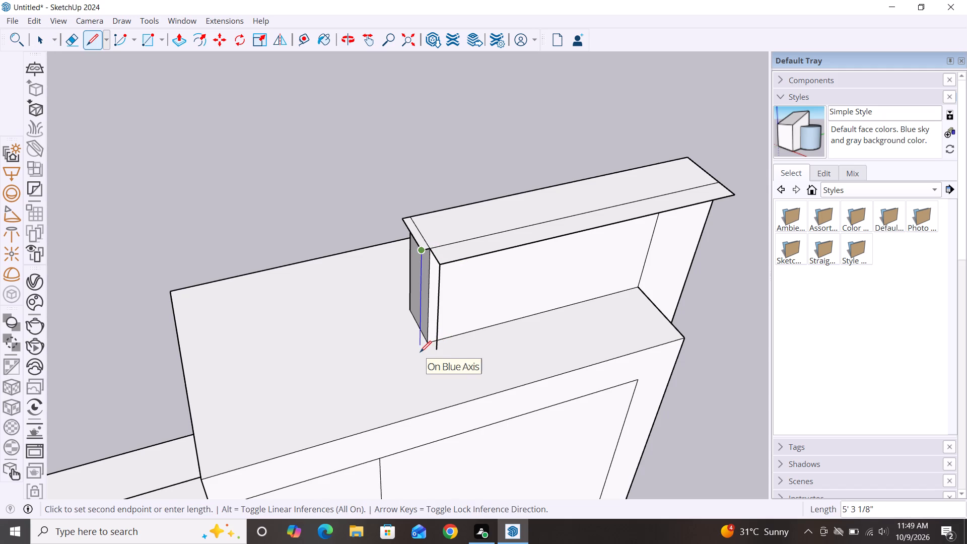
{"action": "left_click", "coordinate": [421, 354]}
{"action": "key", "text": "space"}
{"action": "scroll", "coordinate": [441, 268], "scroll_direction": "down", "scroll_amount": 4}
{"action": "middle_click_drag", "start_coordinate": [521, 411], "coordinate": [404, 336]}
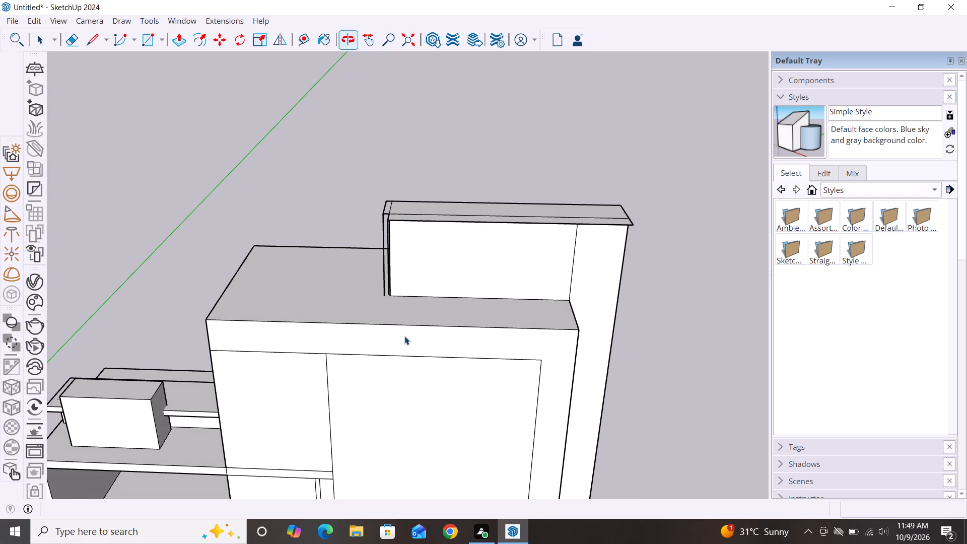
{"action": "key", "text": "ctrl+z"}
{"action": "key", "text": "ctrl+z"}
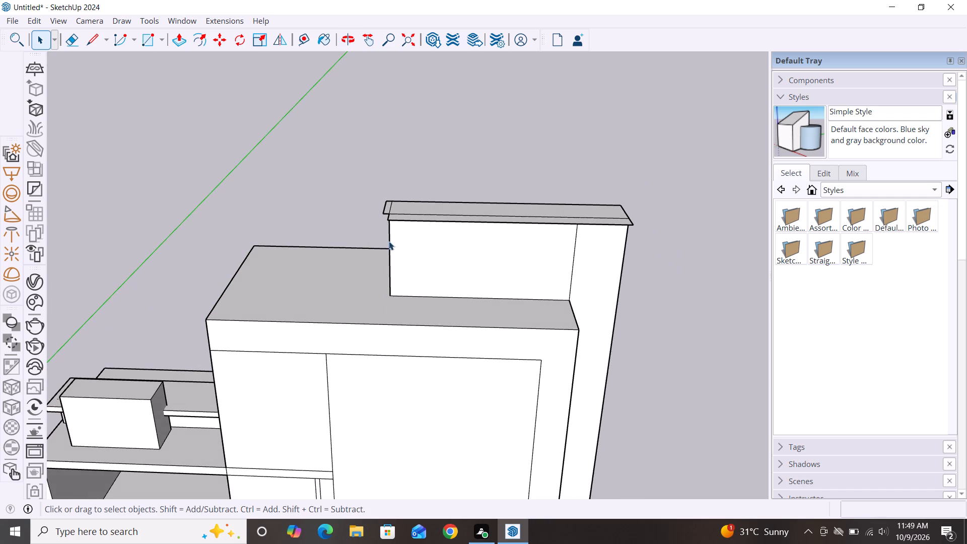
Draw a slanted line from the roof beside the raised strip up to the front corner of its inner-end overhang.
{"action": "scroll", "coordinate": [431, 209], "scroll_direction": "up", "scroll_amount": 5}
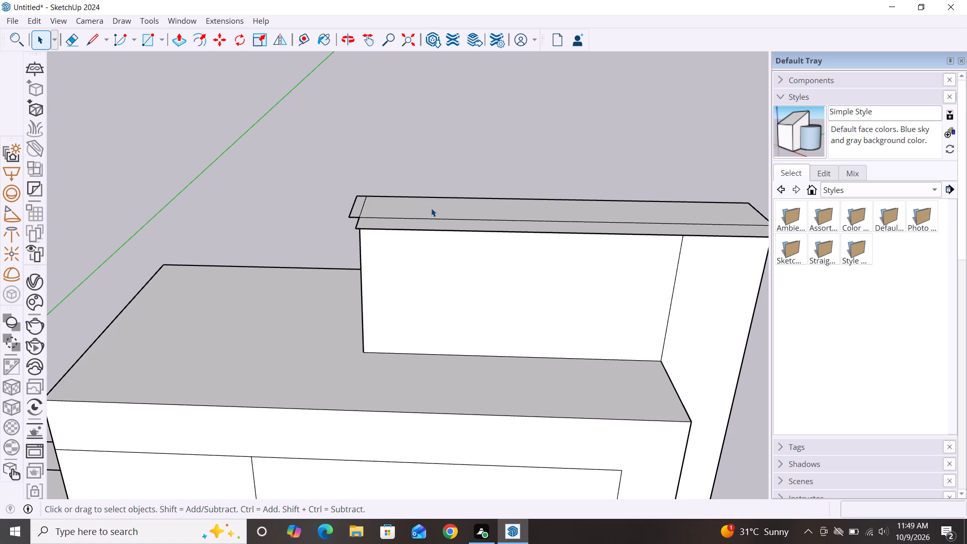
{"action": "key", "text": "l"}
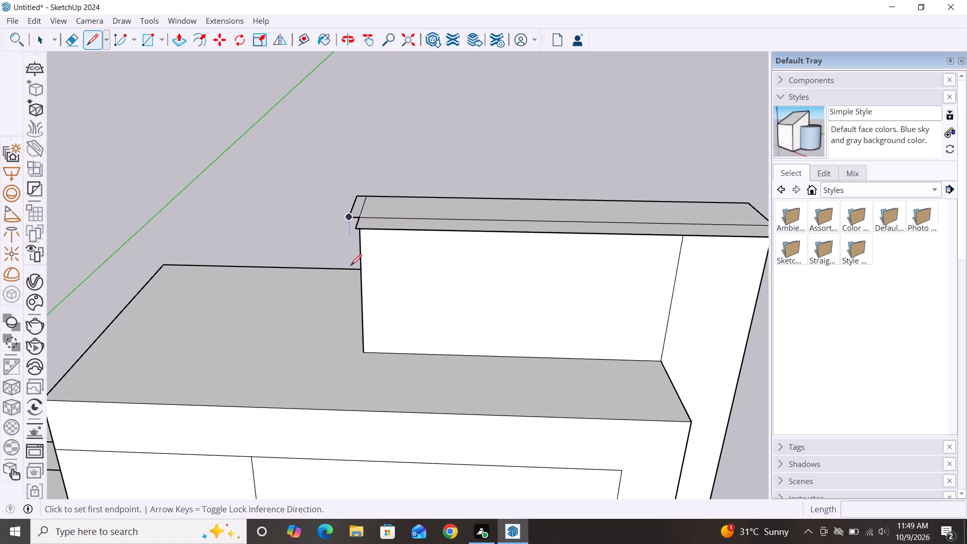
{"action": "left_click", "coordinate": [316, 350]}
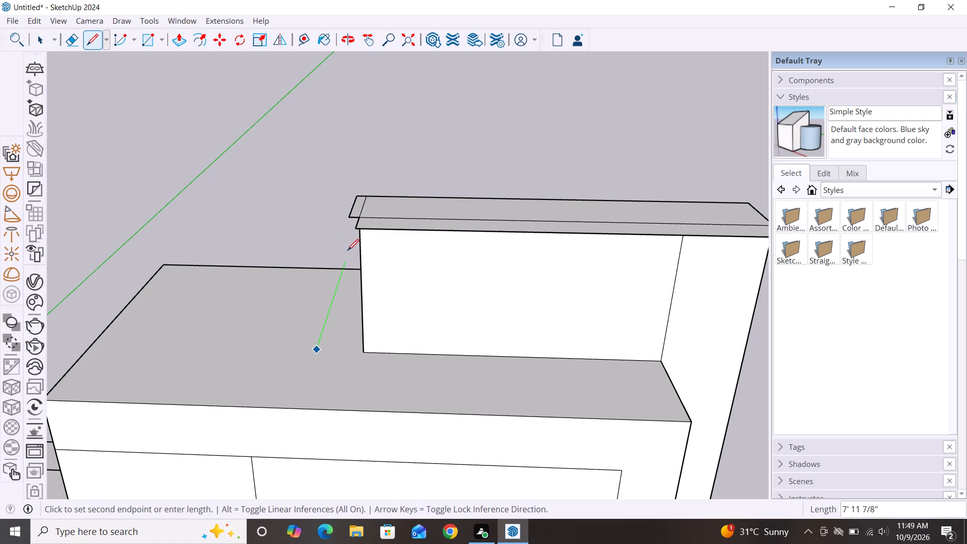
{"action": "left_click", "coordinate": [349, 218]}
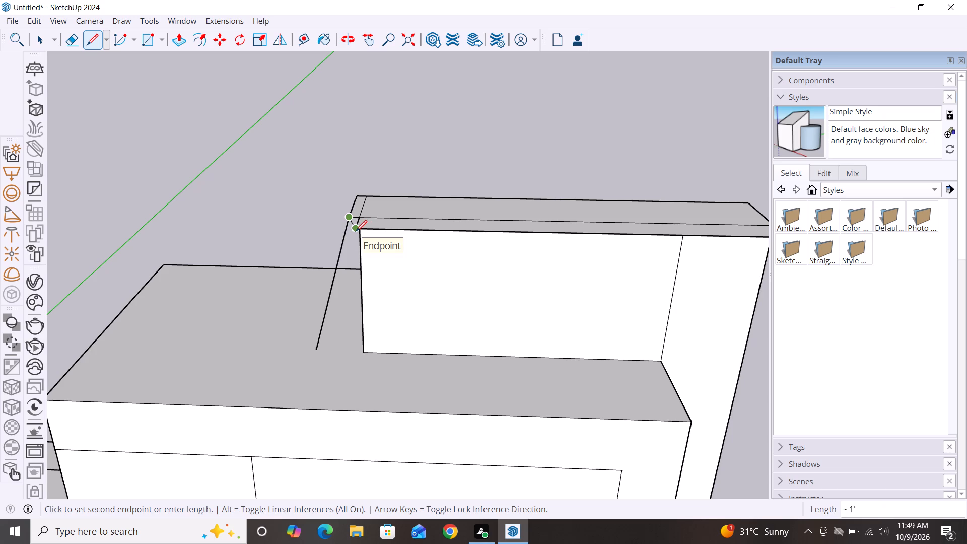
{"action": "key", "text": "space"}
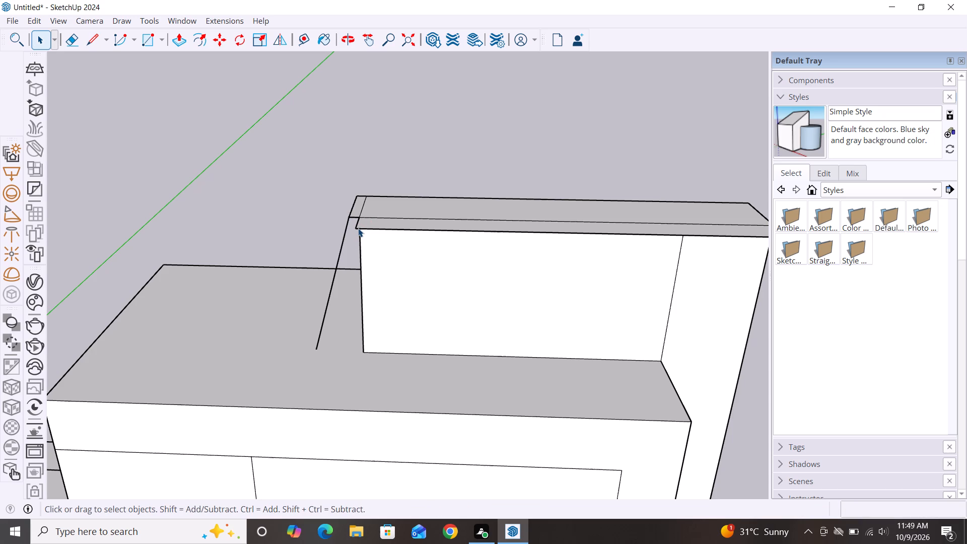
Complete the narrow slanted outline with a 6" base, a side about 5' 1" long to the front overhang's corner, and a top edge about 11" long.
{"action": "key", "text": "l"}
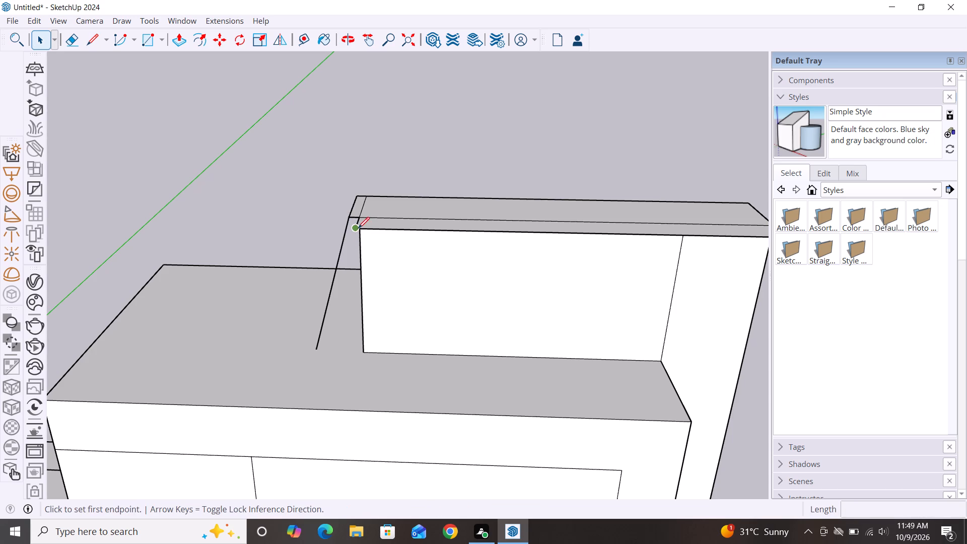
{"action": "left_click", "coordinate": [319, 351]}
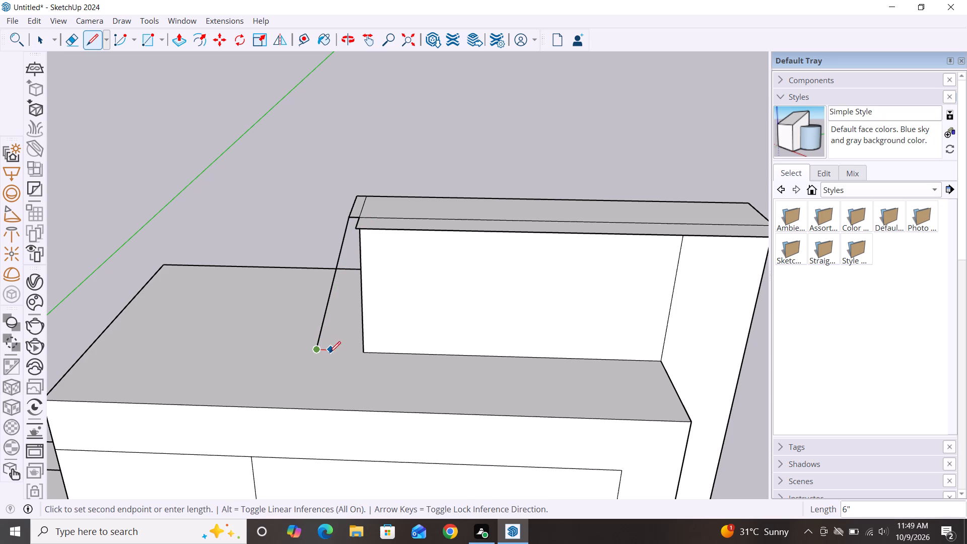
{"action": "left_click", "coordinate": [333, 350]}
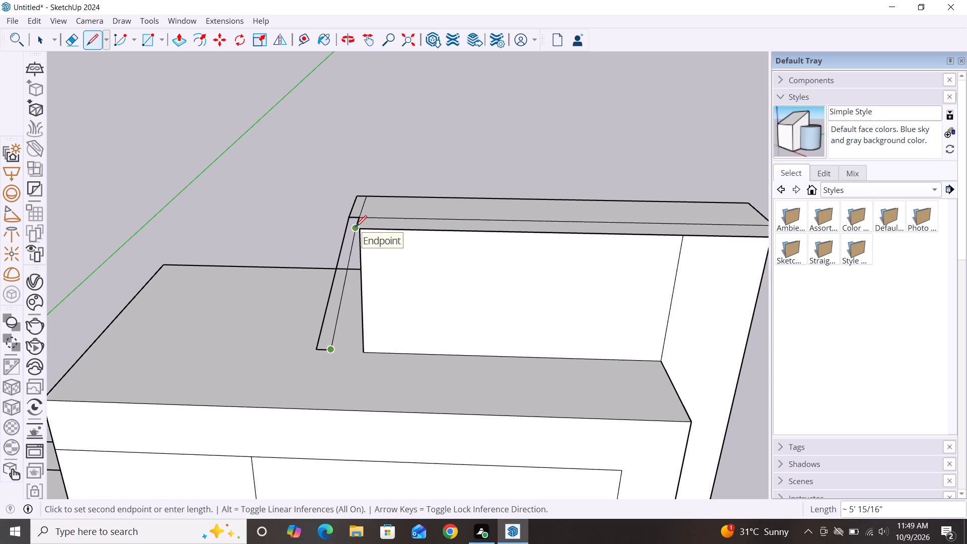
{"action": "left_click", "coordinate": [356, 227]}
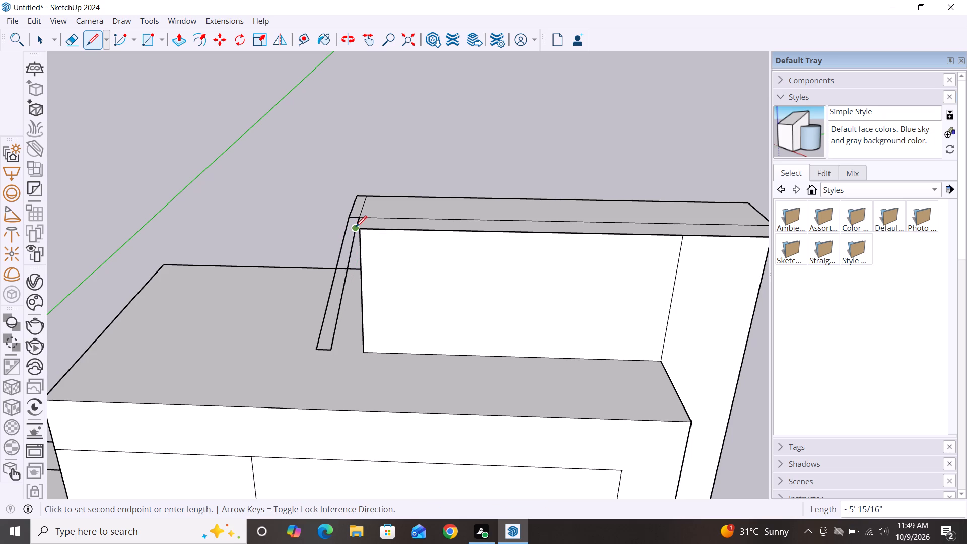
{"action": "scroll", "coordinate": [356, 227], "scroll_direction": "up", "scroll_amount": 2}
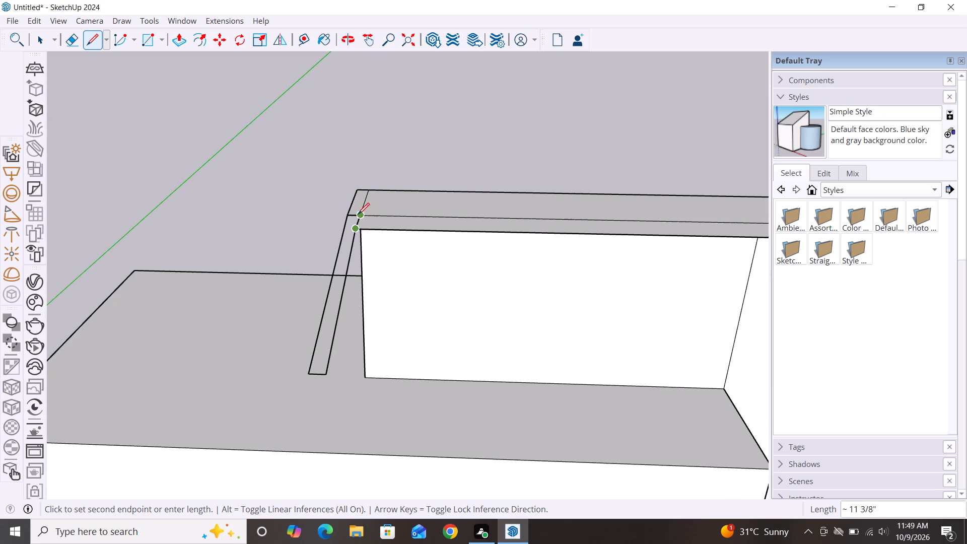
{"action": "left_click", "coordinate": [361, 215]}
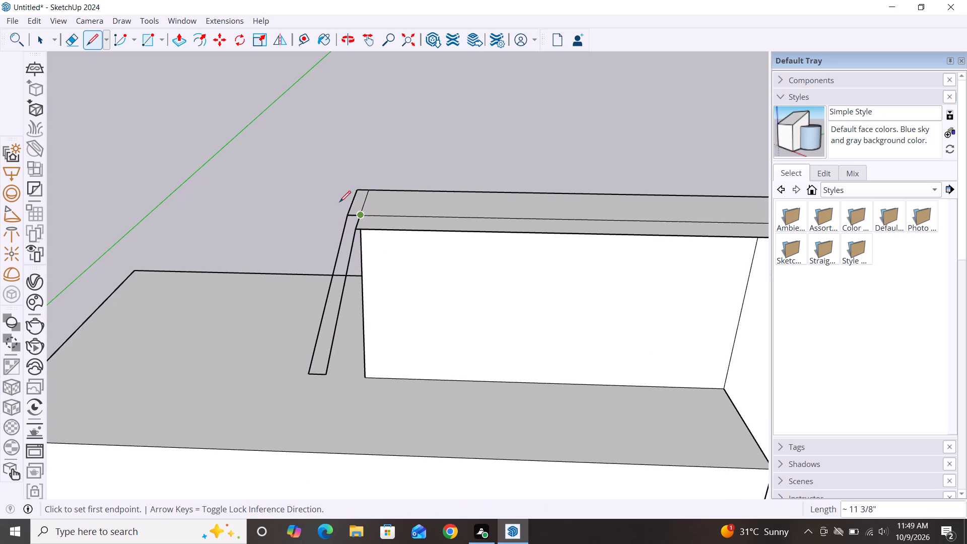
{"action": "scroll", "coordinate": [326, 198], "scroll_direction": "down", "scroll_amount": 2}
{"action": "scroll", "coordinate": [382, 272], "scroll_direction": "up", "scroll_amount": 2}
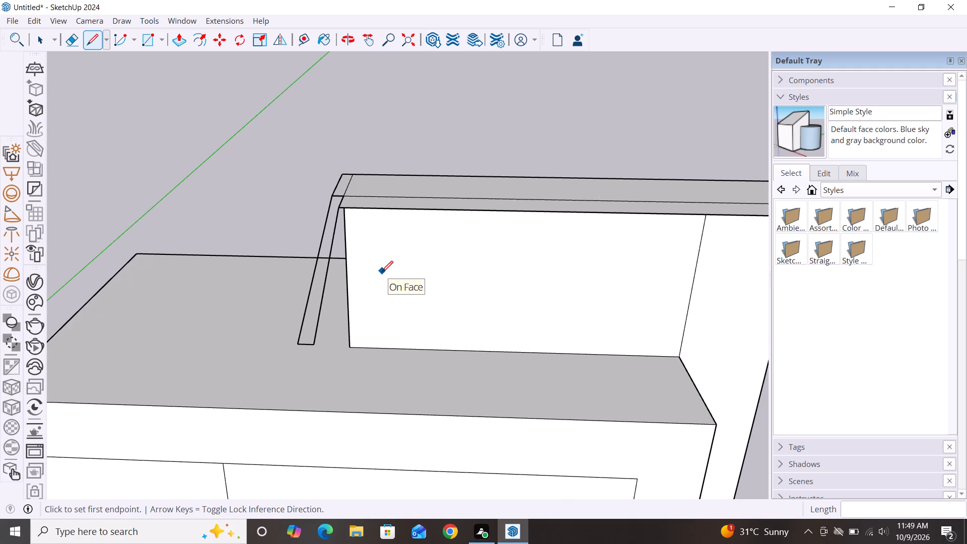
{"action": "key", "text": "space"}
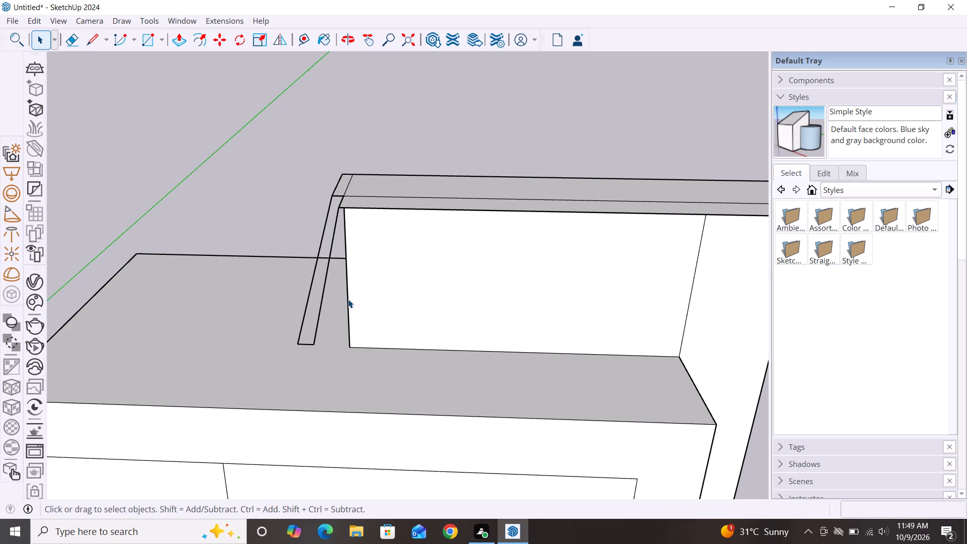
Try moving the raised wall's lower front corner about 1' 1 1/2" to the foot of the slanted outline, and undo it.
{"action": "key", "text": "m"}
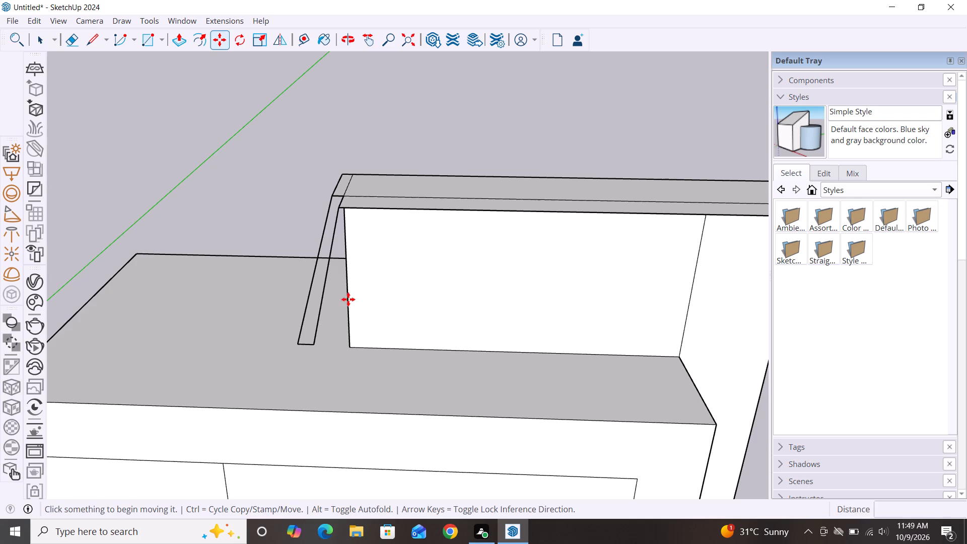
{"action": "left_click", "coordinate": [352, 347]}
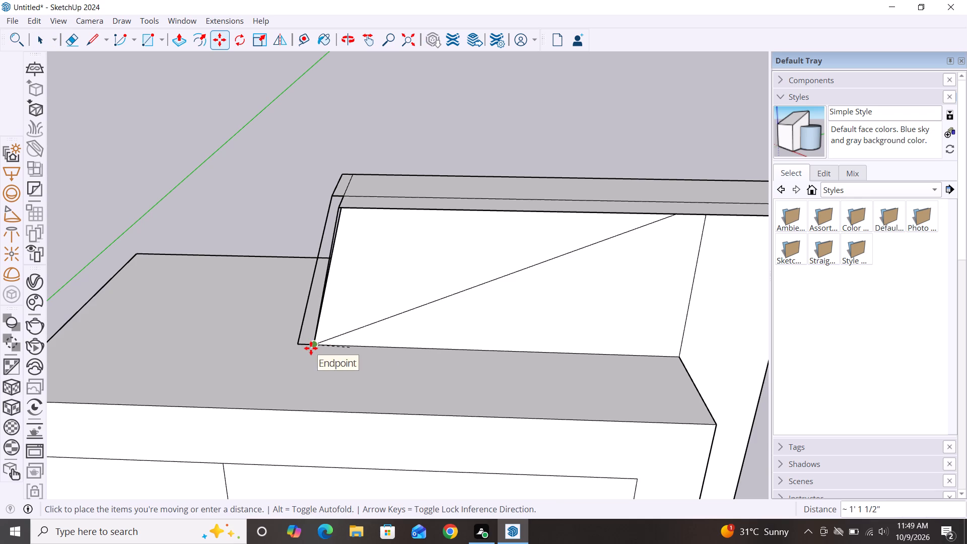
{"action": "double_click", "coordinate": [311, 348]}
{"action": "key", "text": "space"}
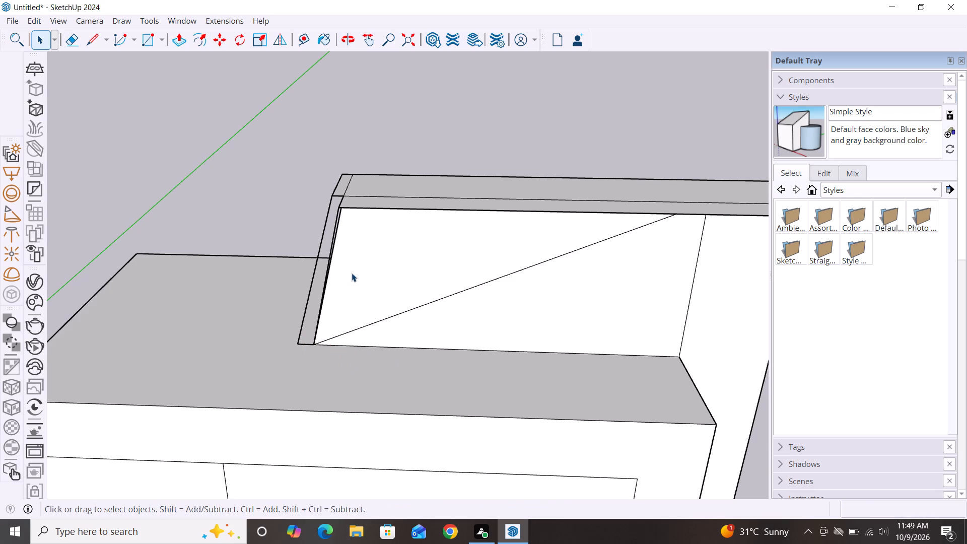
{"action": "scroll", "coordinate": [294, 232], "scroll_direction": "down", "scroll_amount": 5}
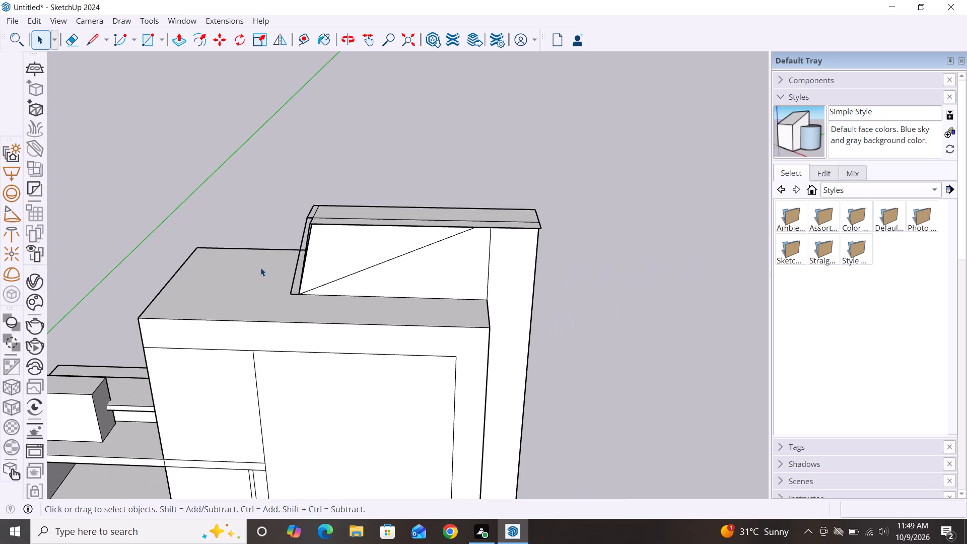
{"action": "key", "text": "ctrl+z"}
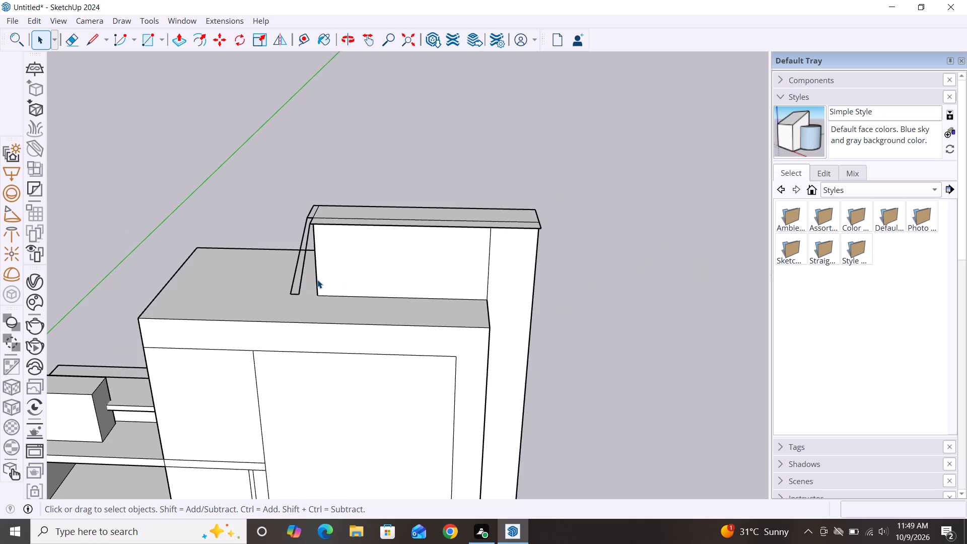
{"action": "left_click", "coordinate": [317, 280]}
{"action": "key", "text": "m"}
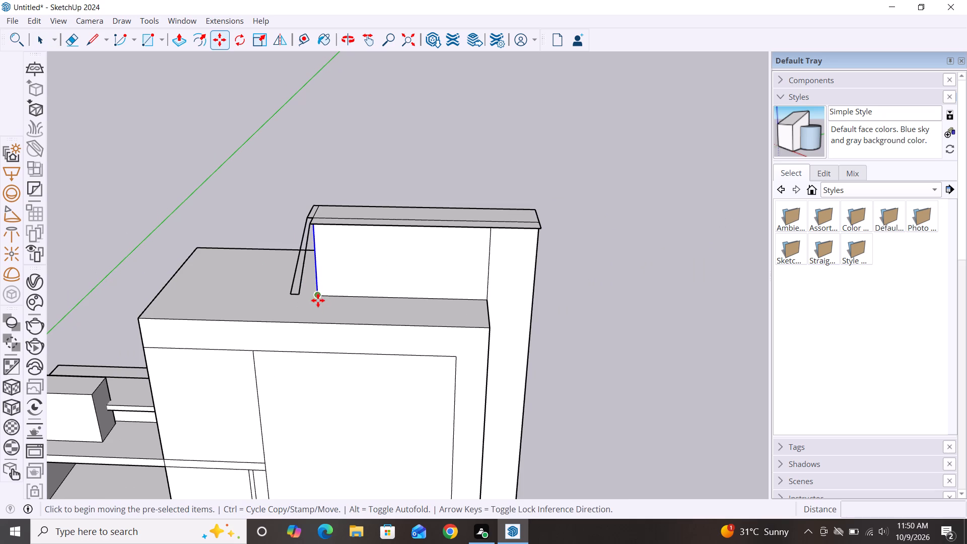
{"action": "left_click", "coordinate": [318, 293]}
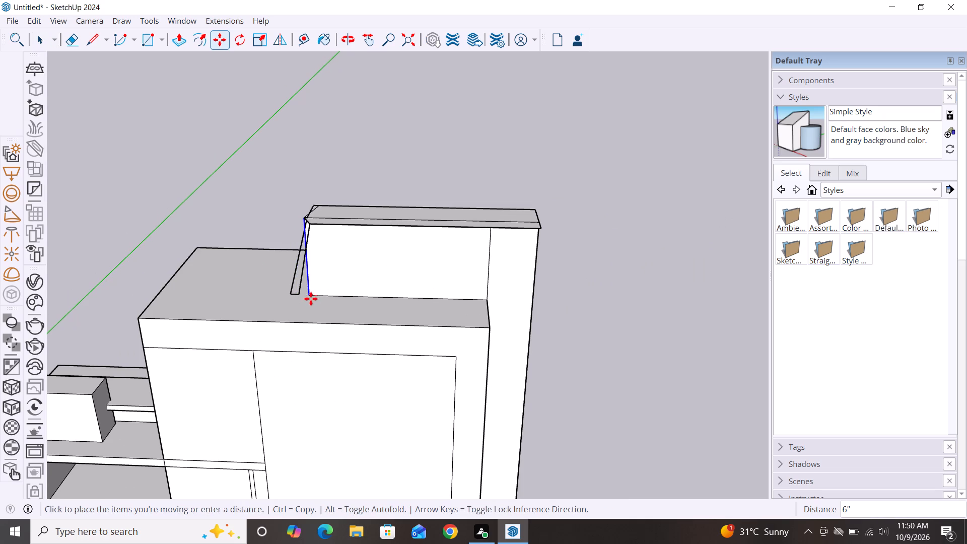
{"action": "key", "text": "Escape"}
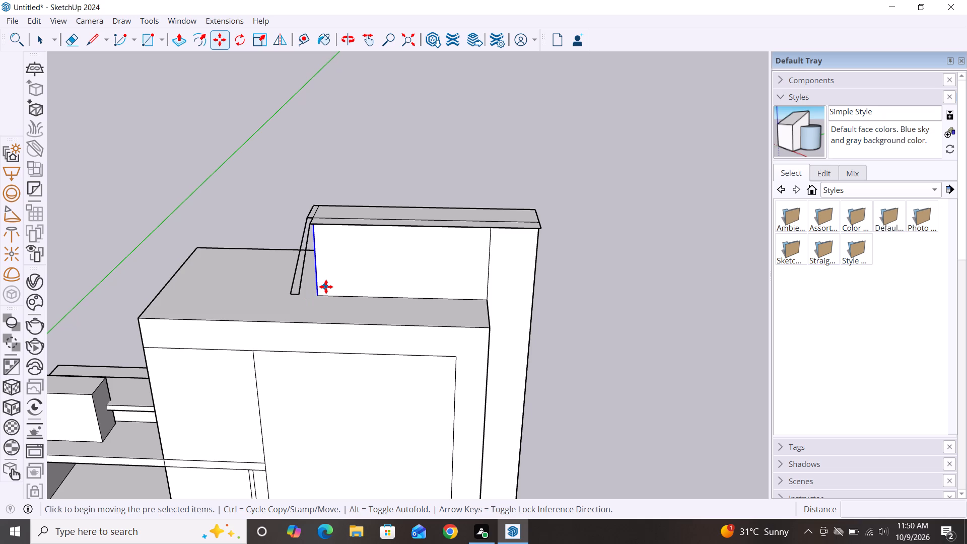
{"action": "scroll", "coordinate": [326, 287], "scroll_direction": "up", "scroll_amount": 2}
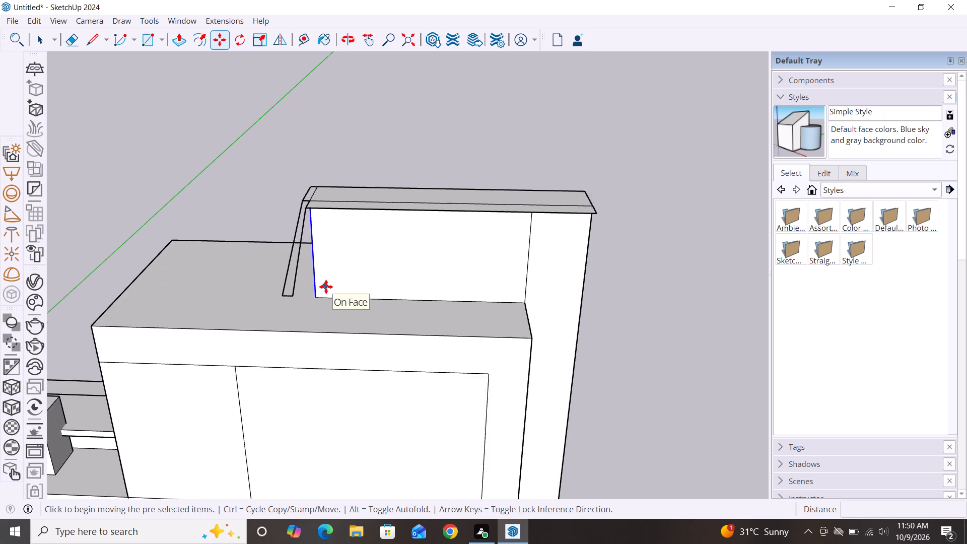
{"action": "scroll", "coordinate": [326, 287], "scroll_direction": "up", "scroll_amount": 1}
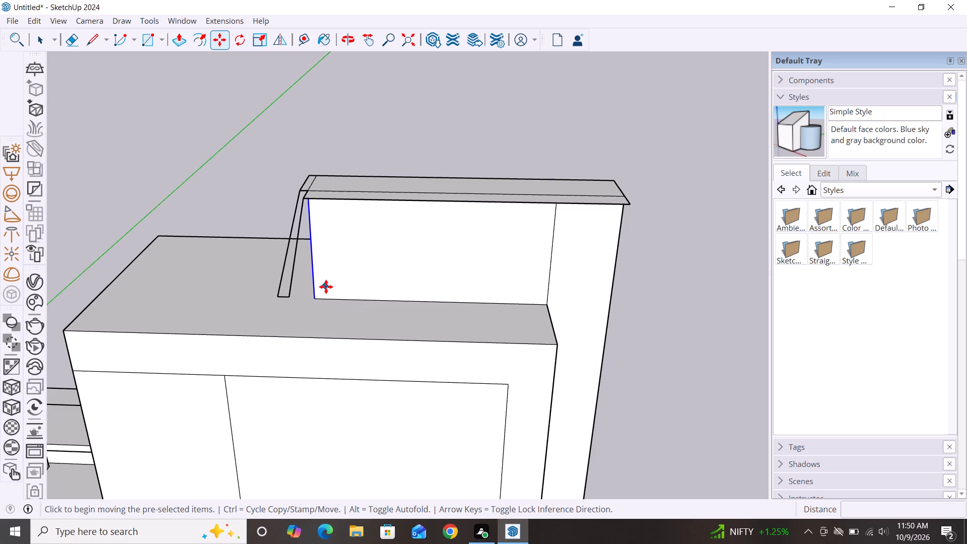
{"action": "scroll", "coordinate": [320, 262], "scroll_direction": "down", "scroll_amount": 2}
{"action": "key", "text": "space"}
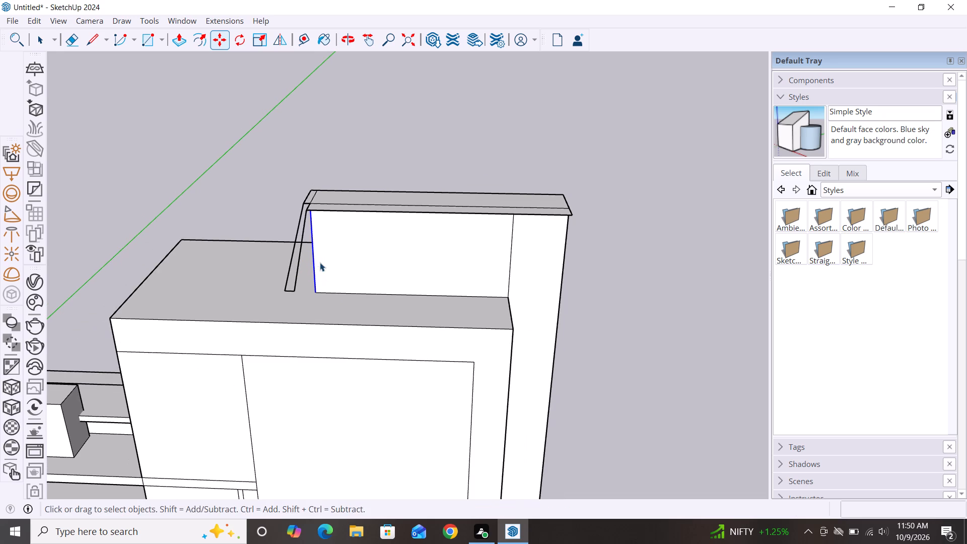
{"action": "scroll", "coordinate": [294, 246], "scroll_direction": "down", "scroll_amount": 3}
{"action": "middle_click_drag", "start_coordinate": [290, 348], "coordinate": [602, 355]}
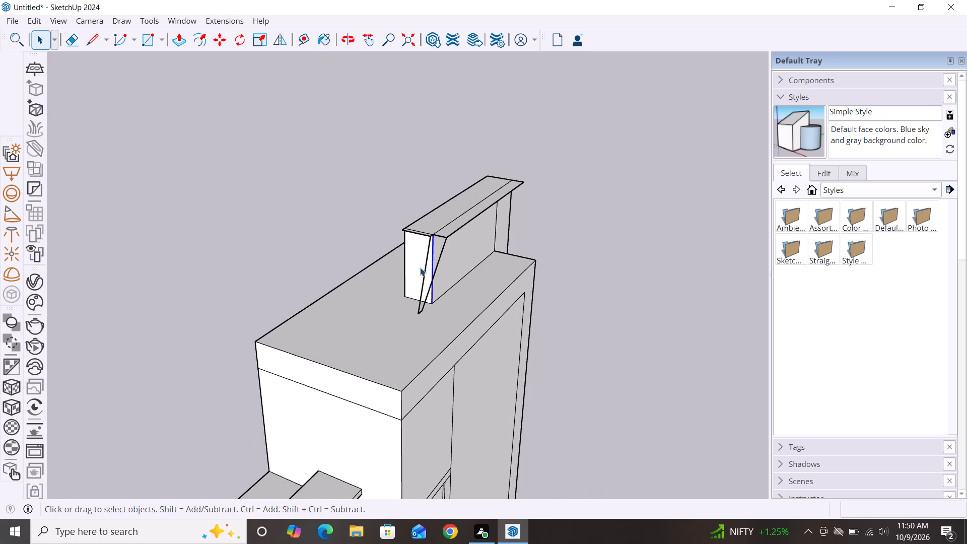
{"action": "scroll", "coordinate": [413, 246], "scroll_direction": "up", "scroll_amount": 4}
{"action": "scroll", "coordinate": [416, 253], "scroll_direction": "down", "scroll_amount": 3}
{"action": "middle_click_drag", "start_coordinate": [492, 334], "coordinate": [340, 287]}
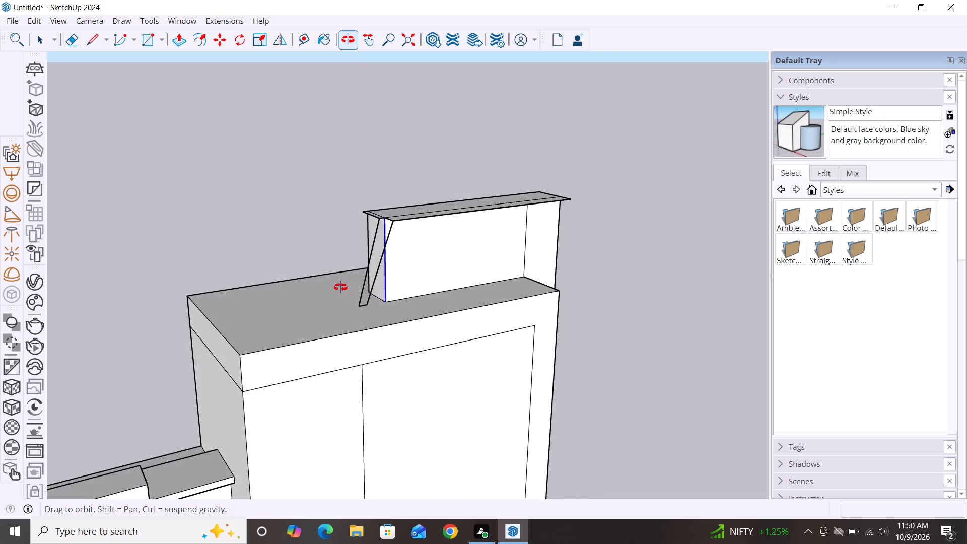
Undo the narrow slanted outline drawn on the roof beside the raised wall's inner end.
{"action": "middle_click_drag", "start_coordinate": [340, 287], "coordinate": [184, 307]}
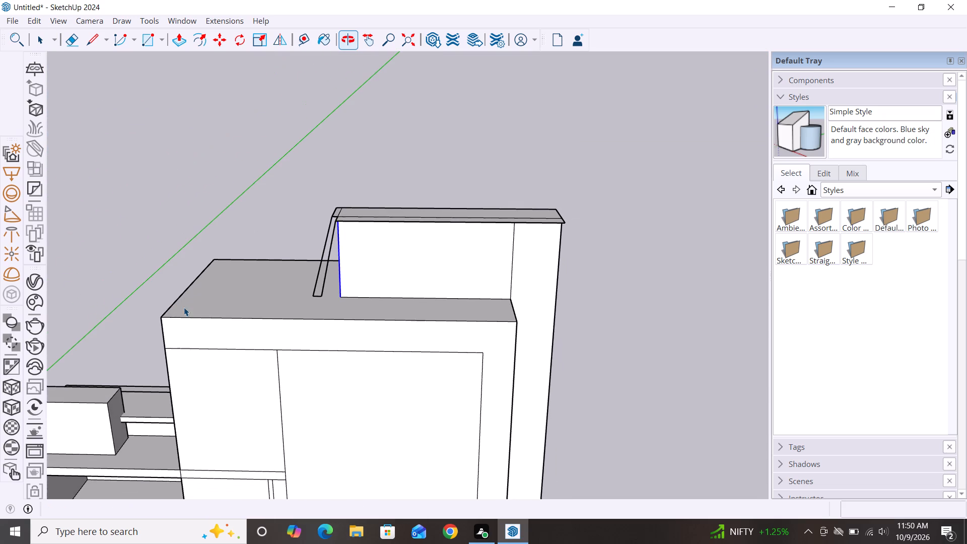
{"action": "scroll", "coordinate": [301, 235], "scroll_direction": "down", "scroll_amount": 3}
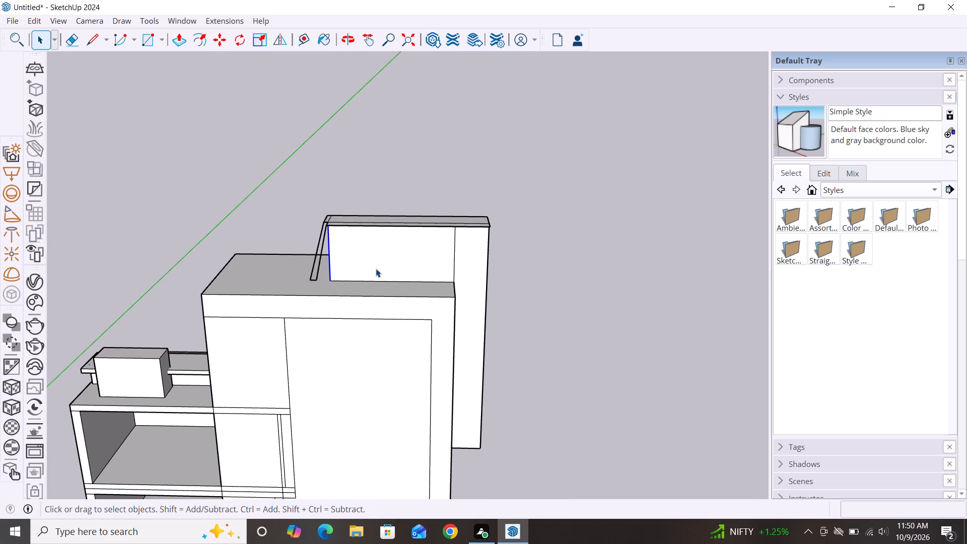
{"action": "scroll", "coordinate": [338, 240], "scroll_direction": "up", "scroll_amount": 1}
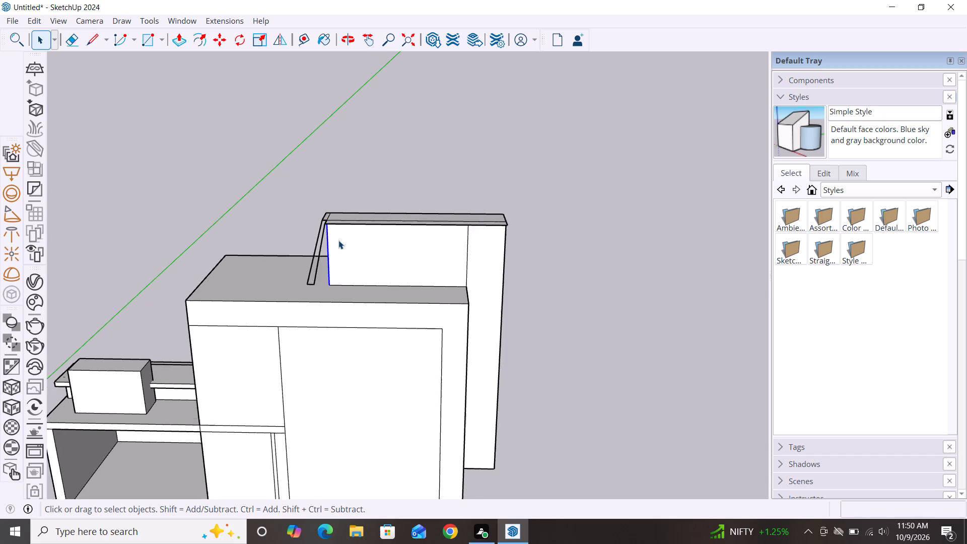
{"action": "scroll", "coordinate": [338, 240], "scroll_direction": "up", "scroll_amount": 2}
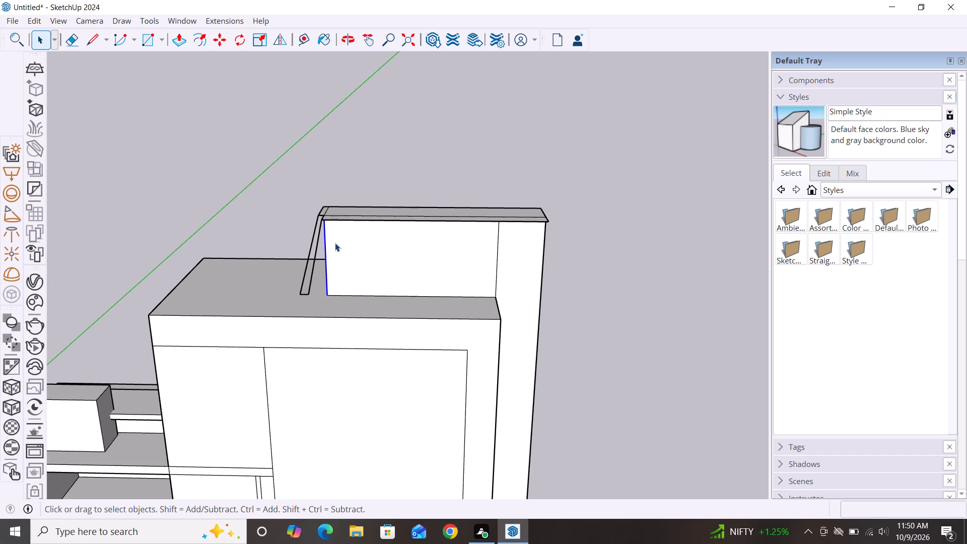
{"action": "key", "text": "ctrl+z"}
{"action": "key", "text": "ctrl+z"}
{"action": "key", "text": "ctrl+z"}
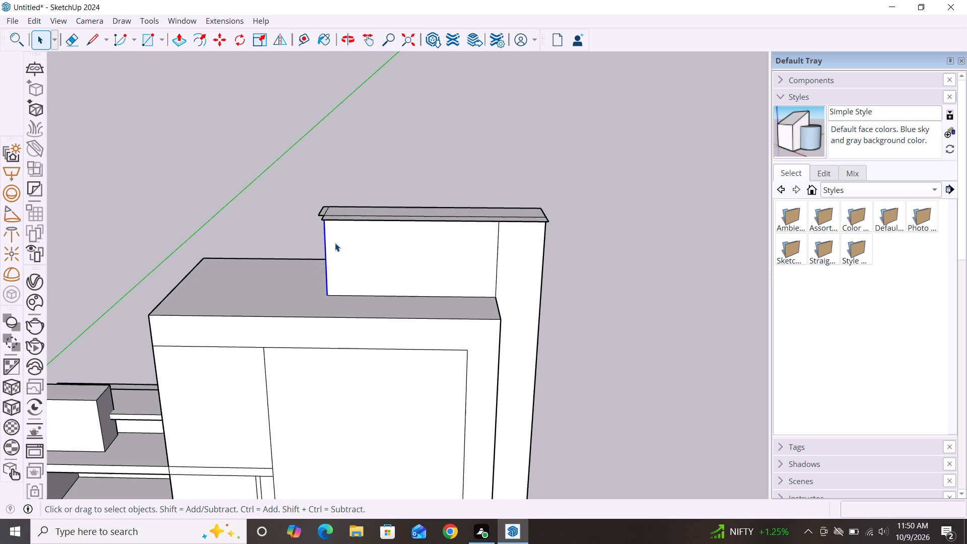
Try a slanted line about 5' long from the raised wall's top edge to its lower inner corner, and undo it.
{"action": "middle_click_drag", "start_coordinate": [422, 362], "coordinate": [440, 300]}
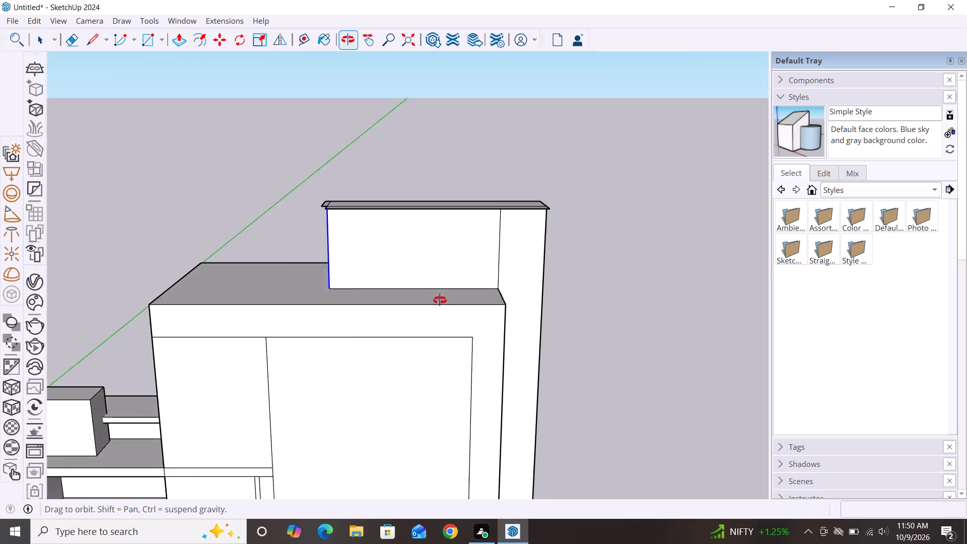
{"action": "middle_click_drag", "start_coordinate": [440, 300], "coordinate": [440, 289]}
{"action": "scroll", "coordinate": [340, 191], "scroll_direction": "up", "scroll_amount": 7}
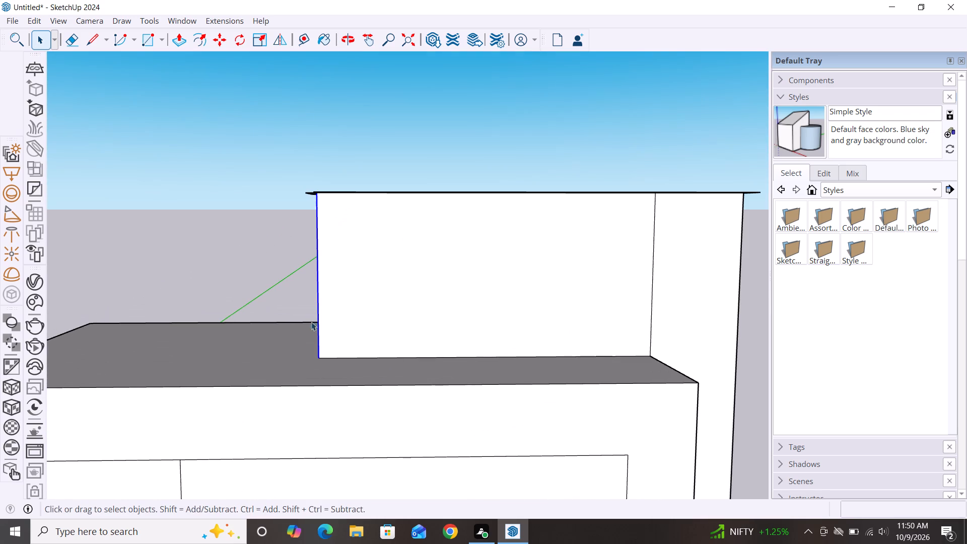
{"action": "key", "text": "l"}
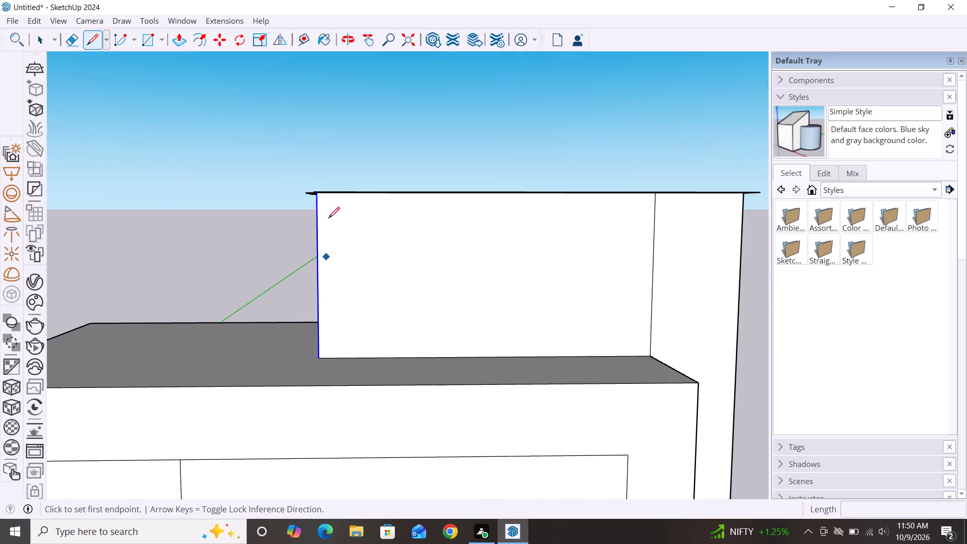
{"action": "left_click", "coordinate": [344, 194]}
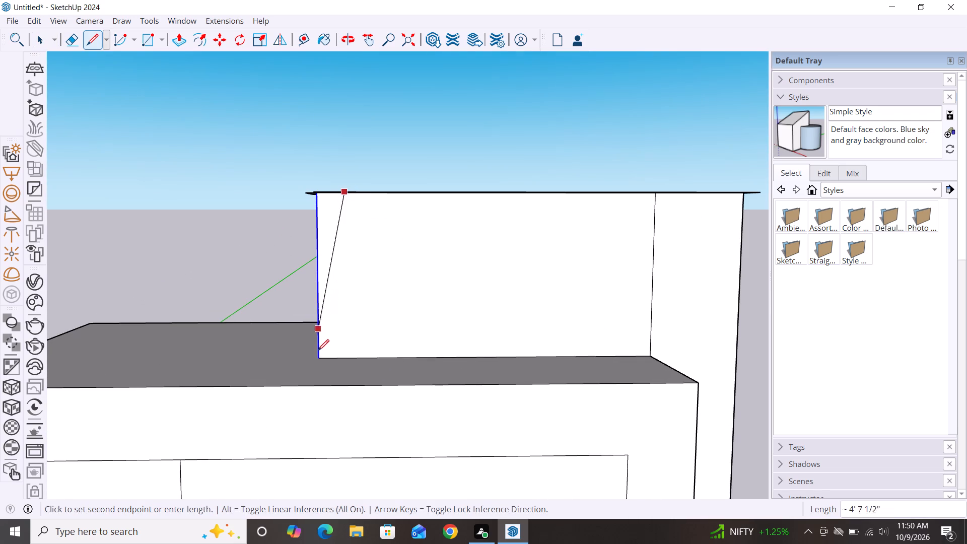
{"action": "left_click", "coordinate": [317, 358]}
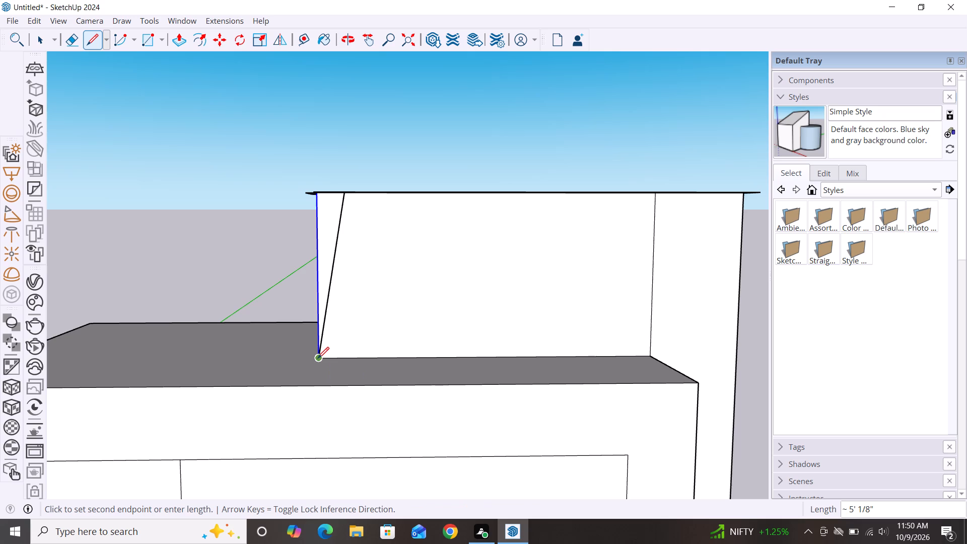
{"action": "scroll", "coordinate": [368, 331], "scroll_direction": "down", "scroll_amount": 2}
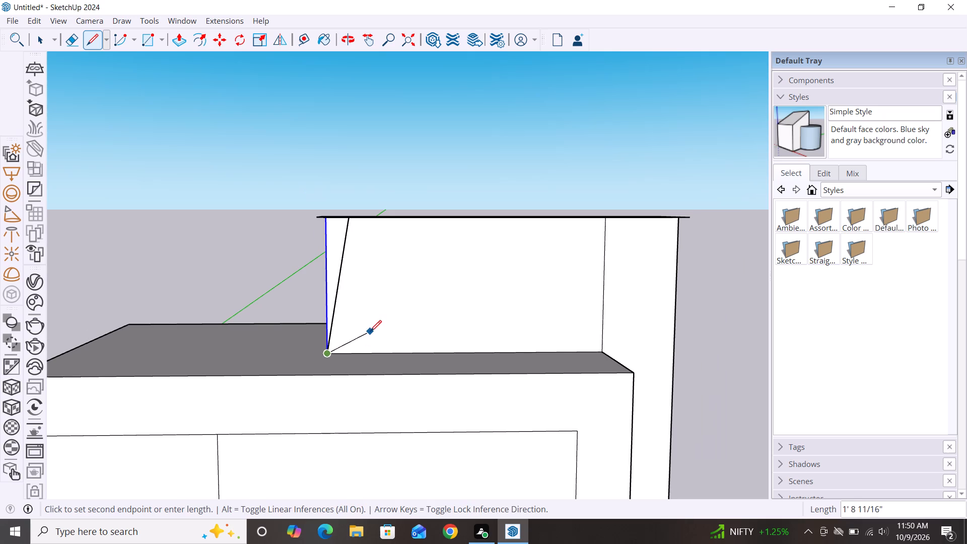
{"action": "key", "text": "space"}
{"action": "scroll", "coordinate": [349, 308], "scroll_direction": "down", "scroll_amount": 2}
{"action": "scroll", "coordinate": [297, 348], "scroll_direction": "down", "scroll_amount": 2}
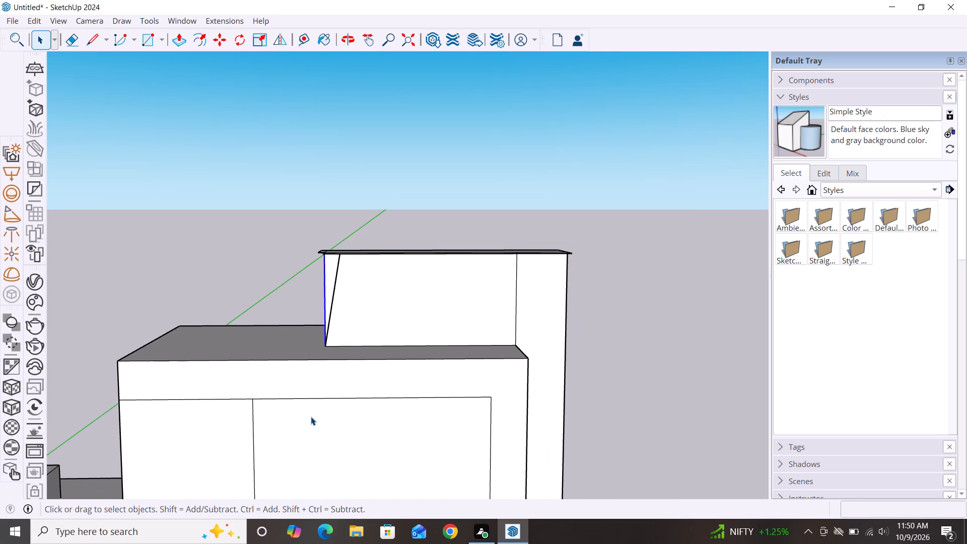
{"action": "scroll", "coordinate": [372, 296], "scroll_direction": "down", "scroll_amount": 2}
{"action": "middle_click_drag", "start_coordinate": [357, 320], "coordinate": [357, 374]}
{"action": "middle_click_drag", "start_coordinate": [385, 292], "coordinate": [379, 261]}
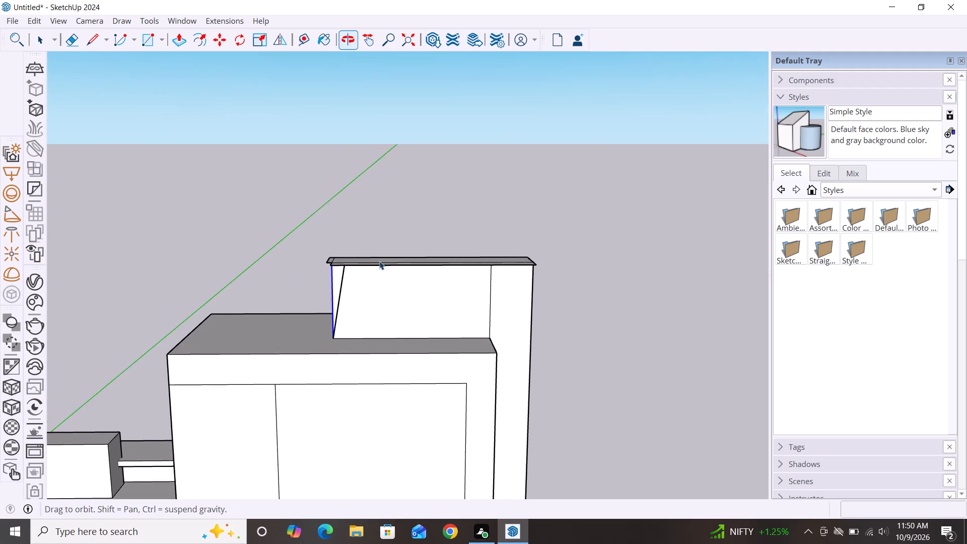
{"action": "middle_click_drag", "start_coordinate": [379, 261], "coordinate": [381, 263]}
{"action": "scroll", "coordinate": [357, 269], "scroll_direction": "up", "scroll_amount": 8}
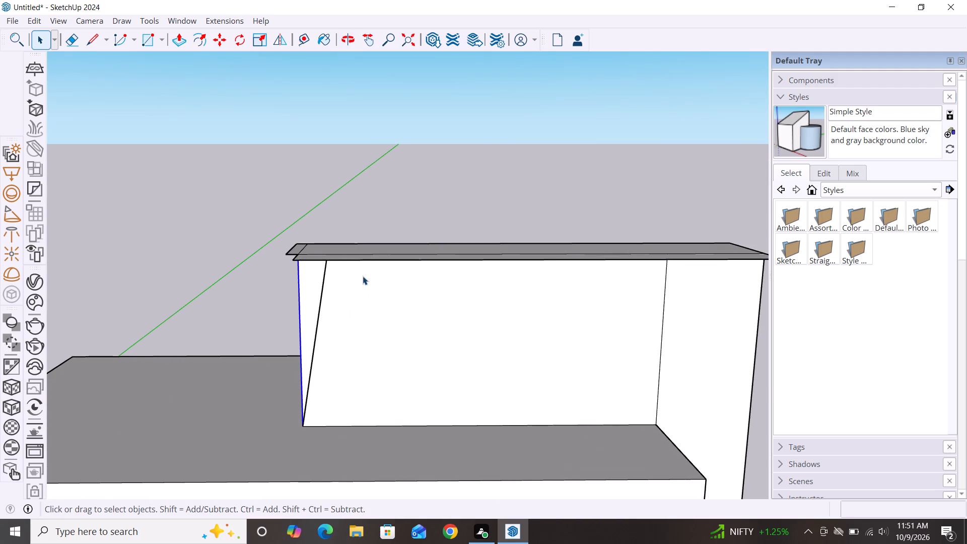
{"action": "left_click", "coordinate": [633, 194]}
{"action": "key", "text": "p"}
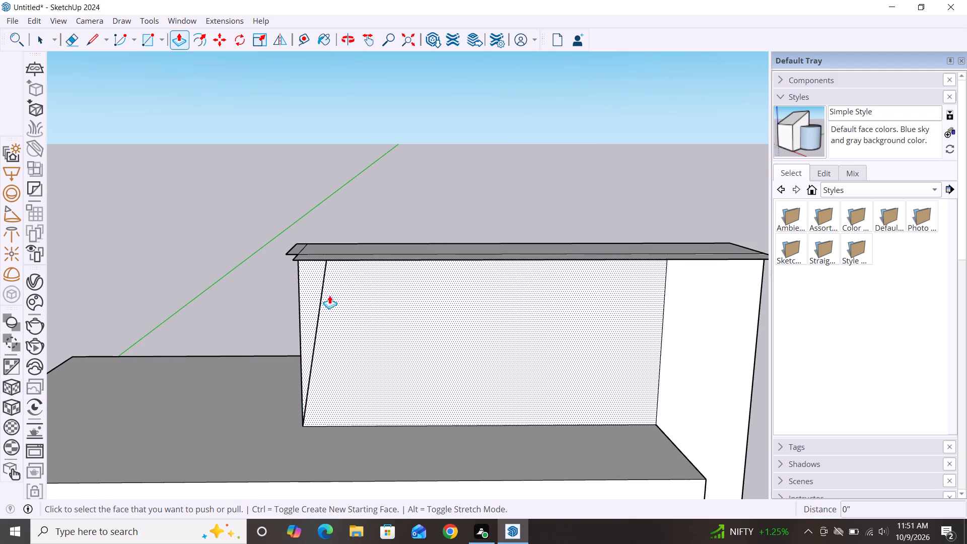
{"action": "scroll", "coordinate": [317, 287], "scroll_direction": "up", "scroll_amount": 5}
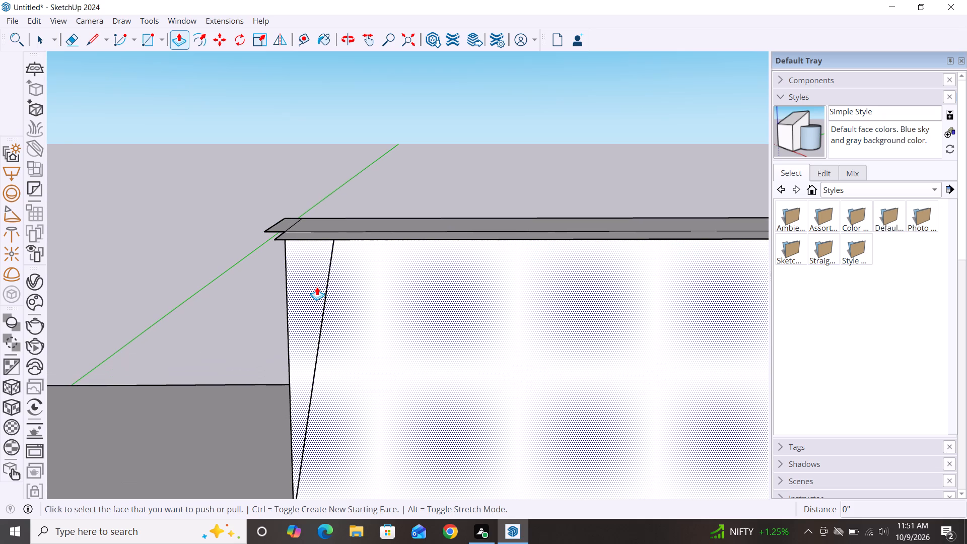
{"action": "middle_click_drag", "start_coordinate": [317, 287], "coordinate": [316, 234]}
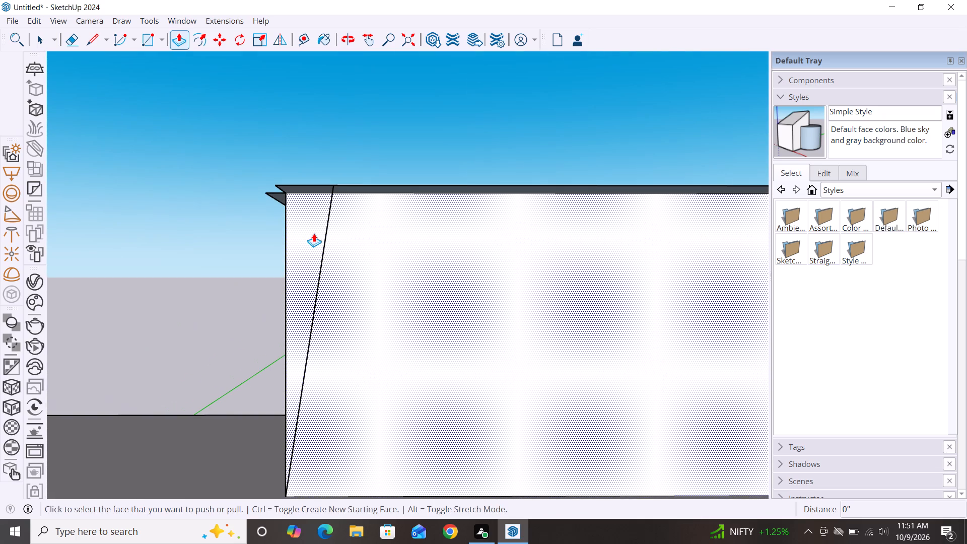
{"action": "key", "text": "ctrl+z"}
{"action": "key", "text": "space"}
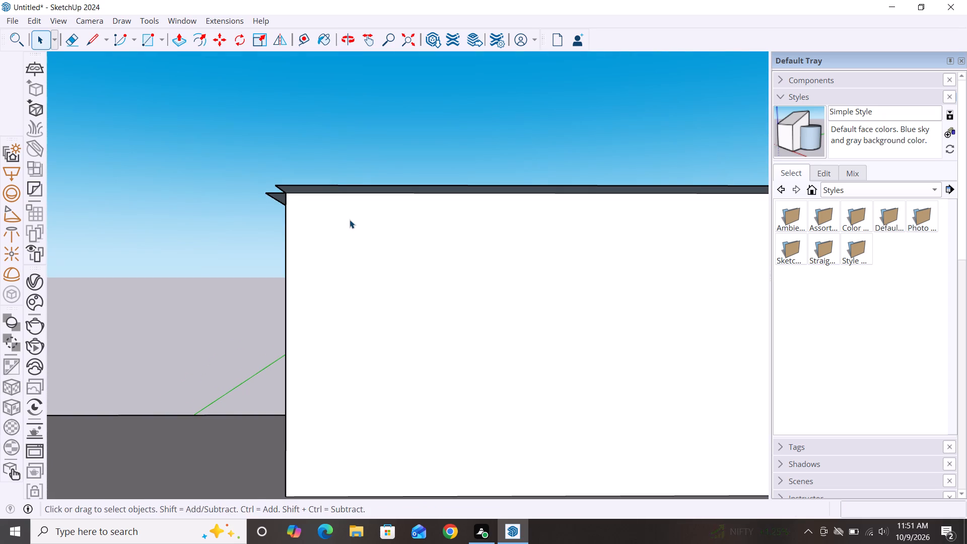
Draw a slanted line about 4' 11 1/8" long across the raised wall's front face, from its top edge to its lower inner corner.
{"action": "type", "text": "l"}
{"action": "left_click", "coordinate": [342, 195]}
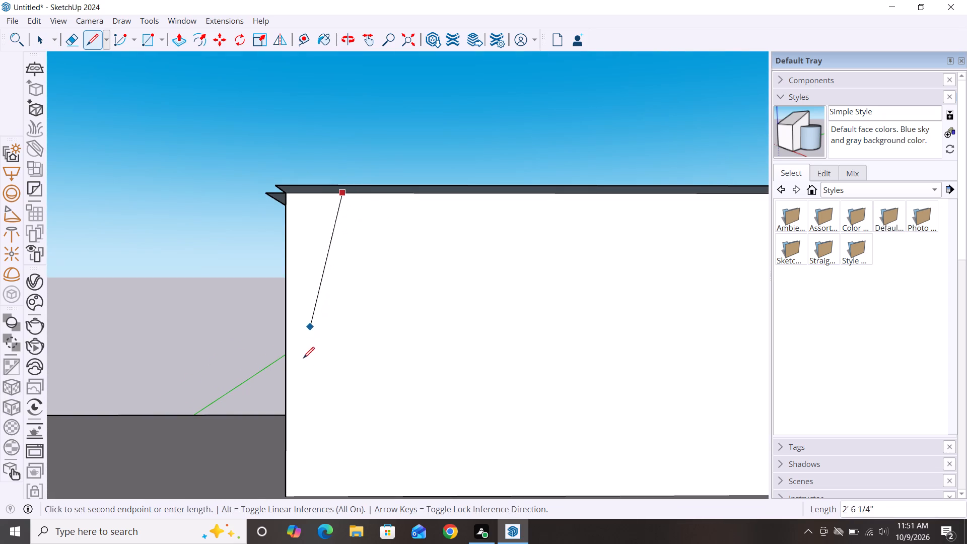
{"action": "left_click", "coordinate": [287, 496]}
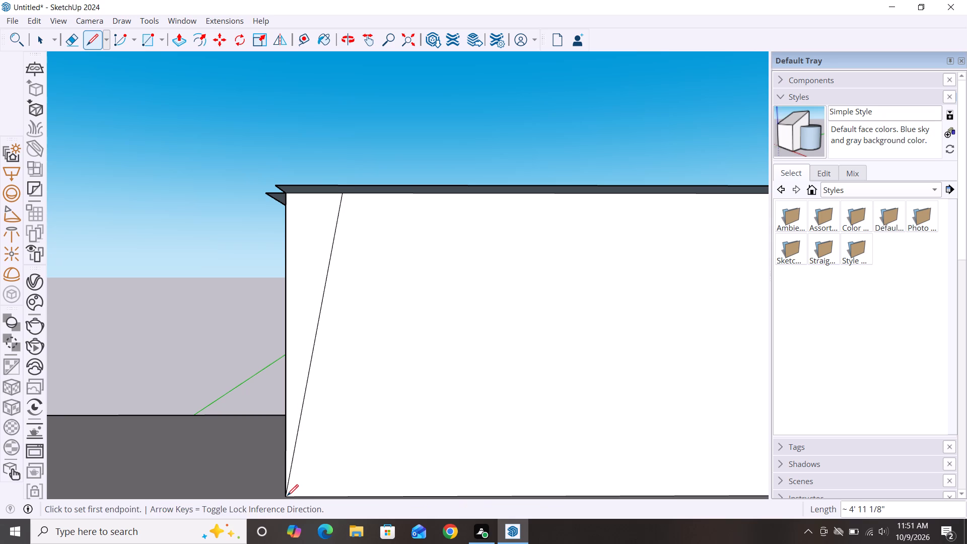
{"action": "key", "text": "space"}
Push/Pull the narrow triangle at the front face's inner end outward about 7 7/8".
{"action": "type", "text": "p"}
{"action": "left_click", "coordinate": [292, 377]}
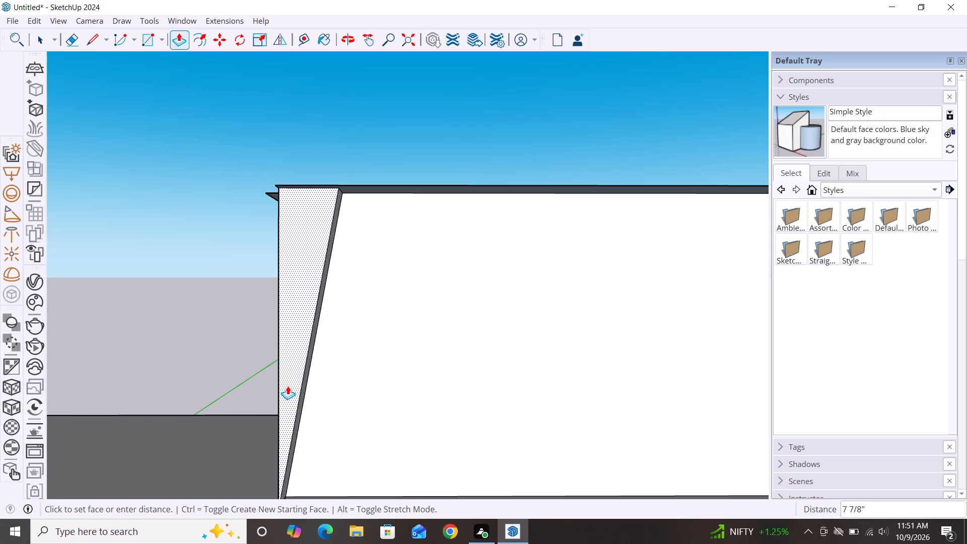
{"action": "left_click", "coordinate": [288, 386]}
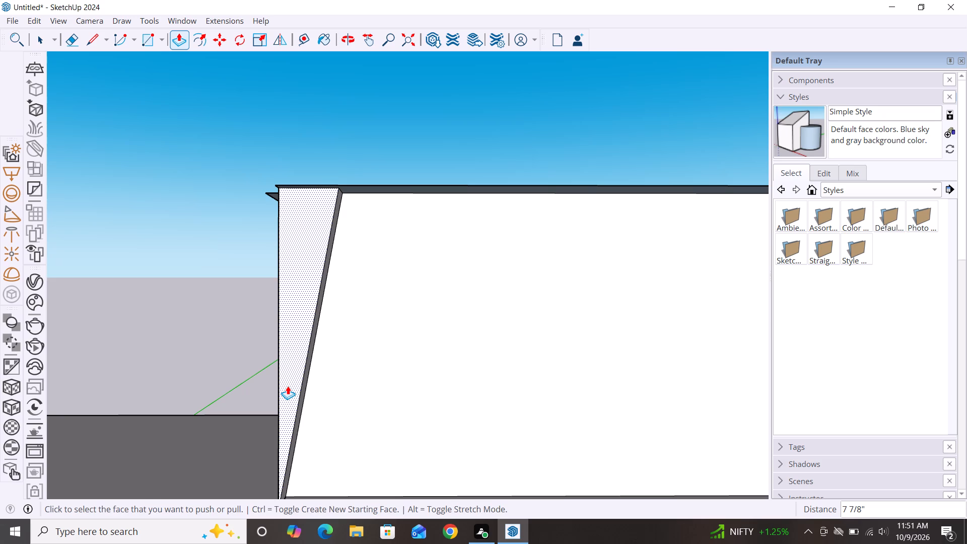
Push/Pull the roof strip's front overhang face upward about 3 1/4".
{"action": "scroll", "coordinate": [288, 337], "scroll_direction": "down", "scroll_amount": 3}
{"action": "scroll", "coordinate": [248, 250], "scroll_direction": "down", "scroll_amount": 5}
{"action": "middle_click_drag", "start_coordinate": [386, 347], "coordinate": [427, 450]}
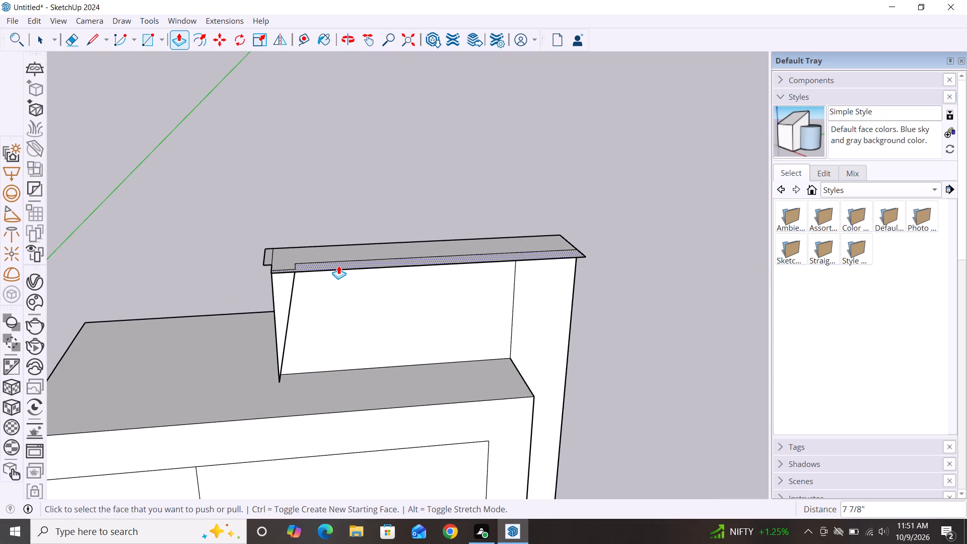
{"action": "left_click", "coordinate": [339, 265]}
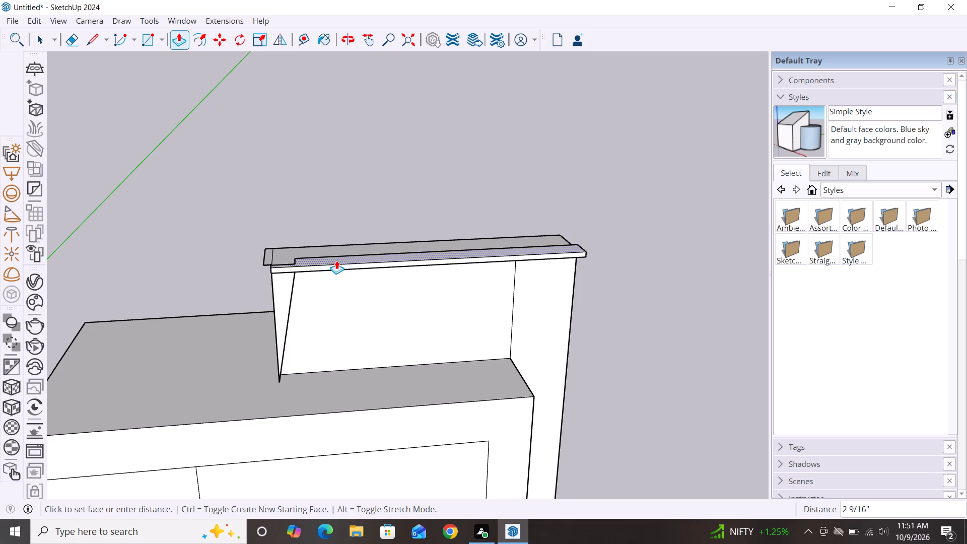
{"action": "left_click", "coordinate": [339, 259]}
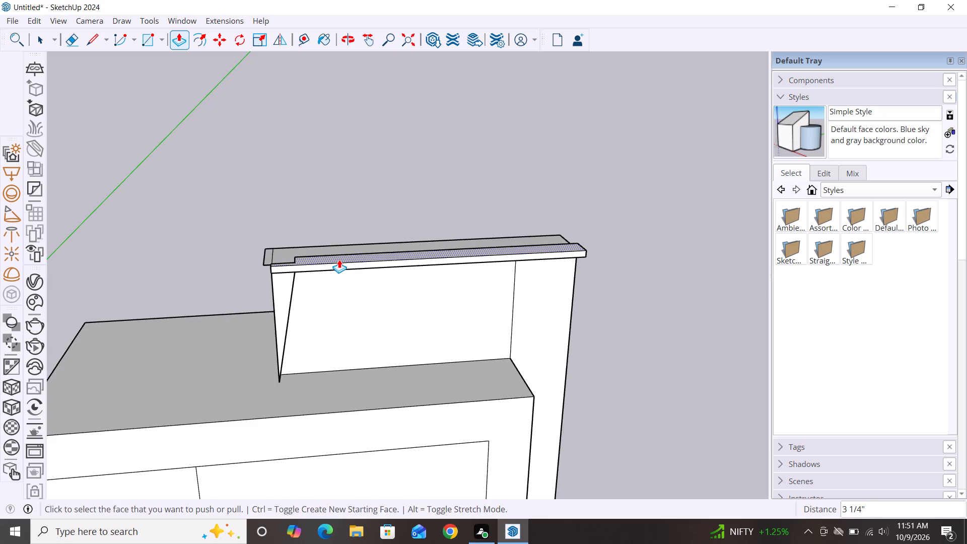
{"action": "key", "text": "space"}
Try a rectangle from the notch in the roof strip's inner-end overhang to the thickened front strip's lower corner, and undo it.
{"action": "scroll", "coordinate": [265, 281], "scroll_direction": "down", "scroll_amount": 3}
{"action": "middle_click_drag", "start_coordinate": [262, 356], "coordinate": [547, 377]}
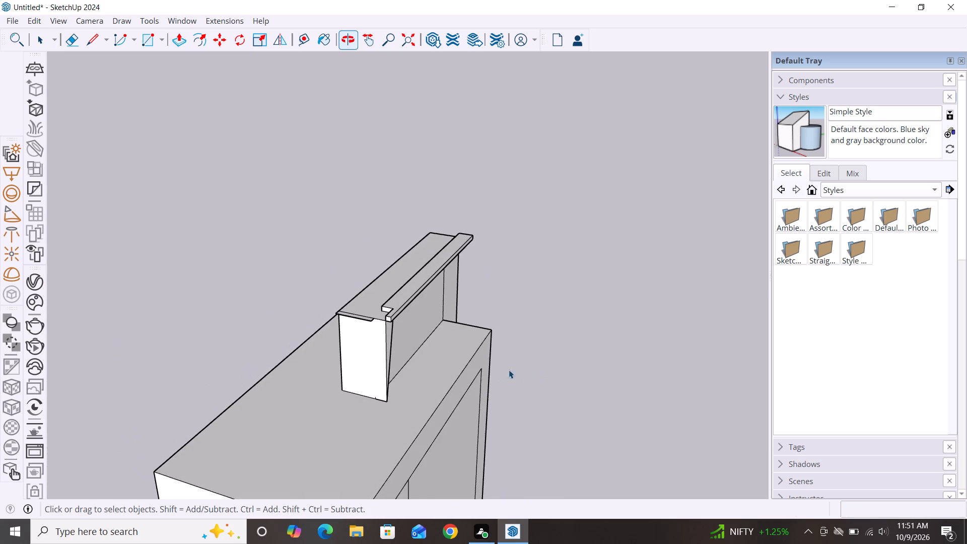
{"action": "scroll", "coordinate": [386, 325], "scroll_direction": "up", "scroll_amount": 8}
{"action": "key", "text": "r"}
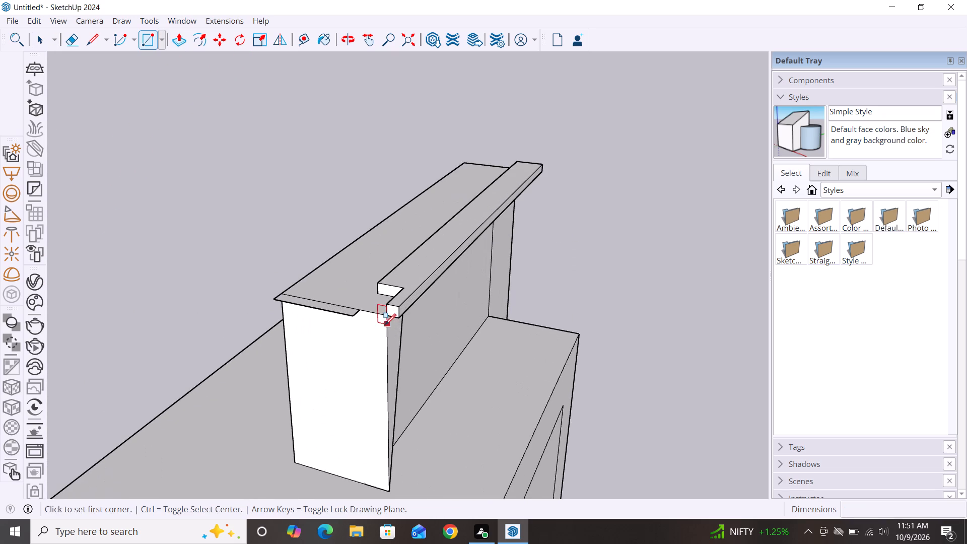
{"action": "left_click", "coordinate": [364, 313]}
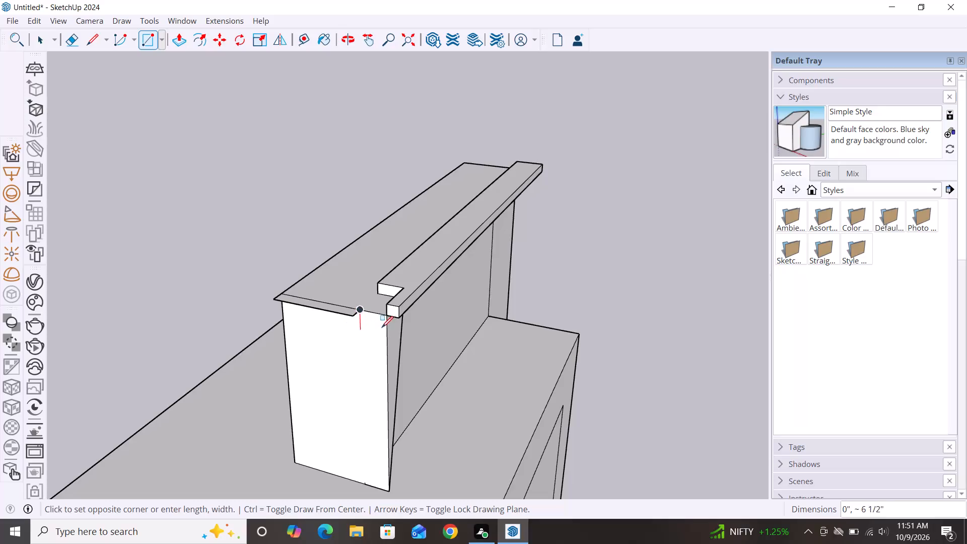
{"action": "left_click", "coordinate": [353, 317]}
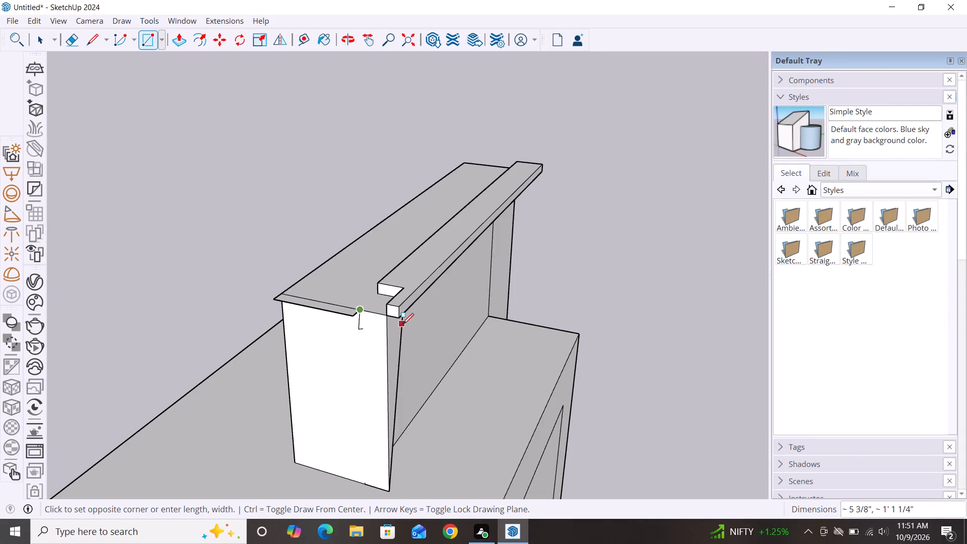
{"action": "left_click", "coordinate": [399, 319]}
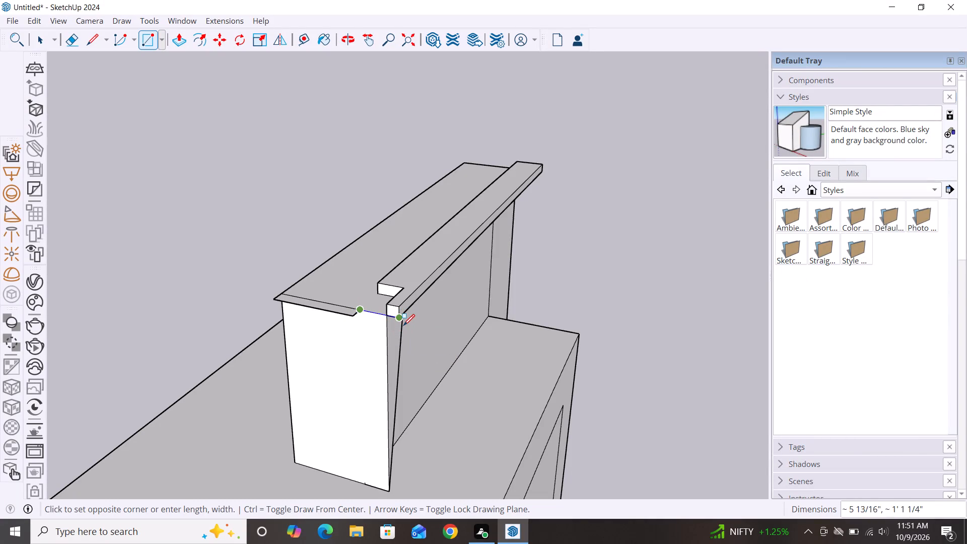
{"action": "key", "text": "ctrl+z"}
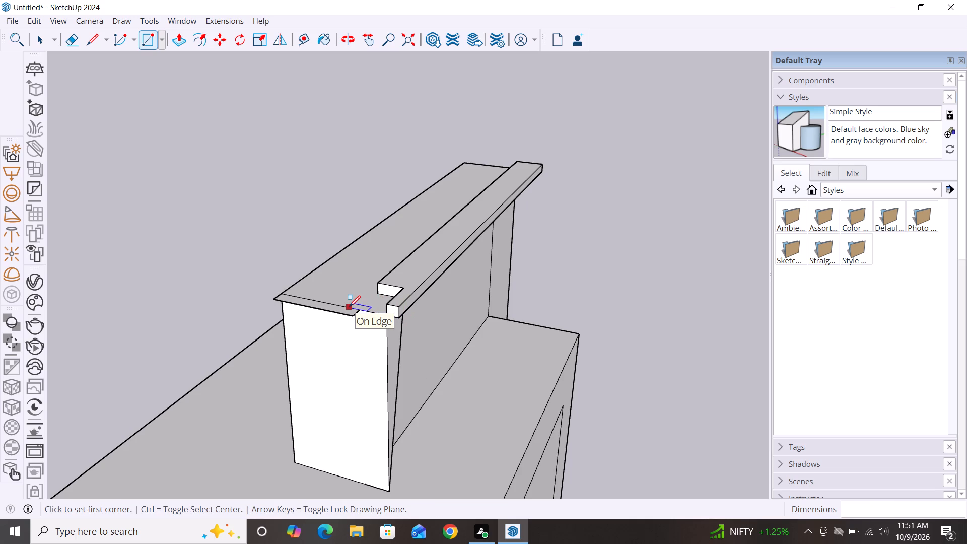
Fill the notch in the inner-end overhang with a rectangle about 3 7/8" by 11 3/8" from the front strip's lower corner.
{"action": "scroll", "coordinate": [376, 317], "scroll_direction": "up", "scroll_amount": 7}
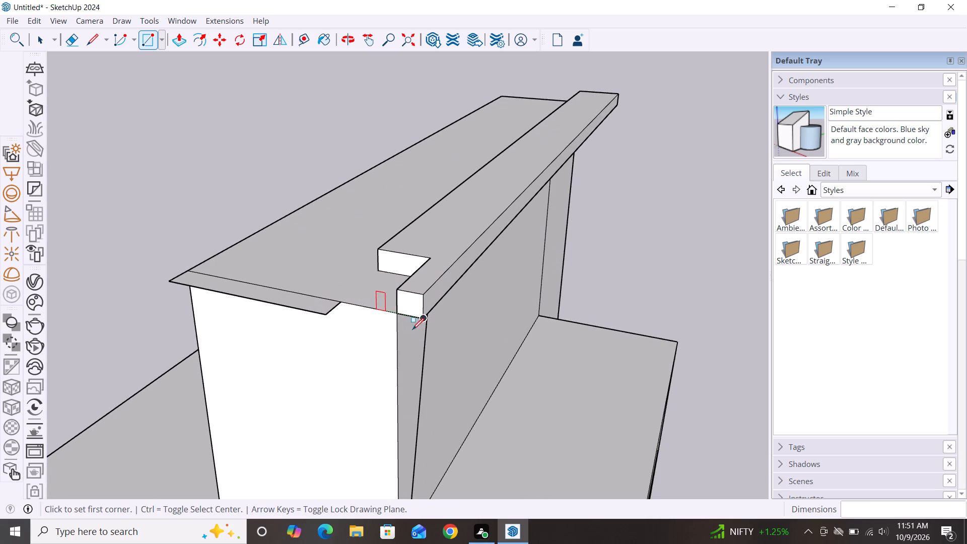
{"action": "left_click", "coordinate": [426, 321]}
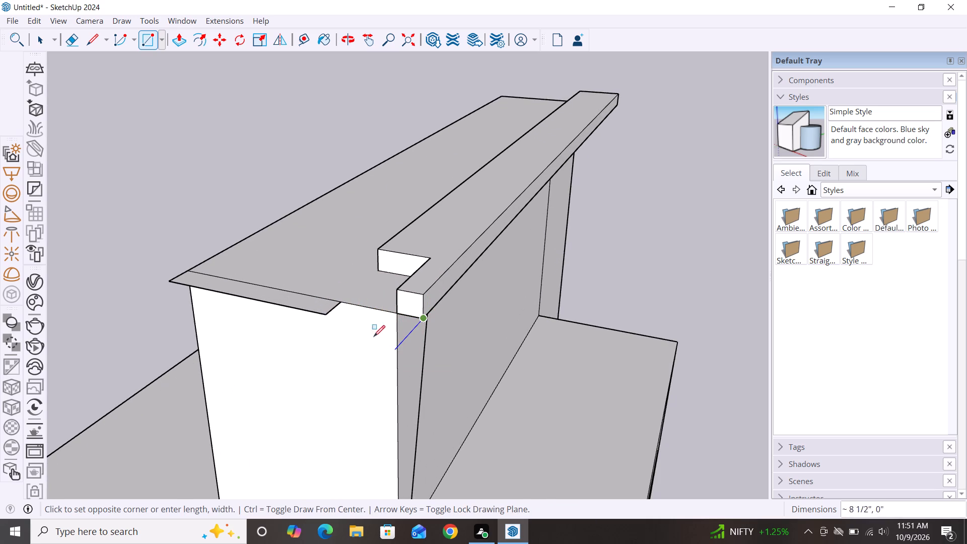
{"action": "left_click", "coordinate": [330, 318]}
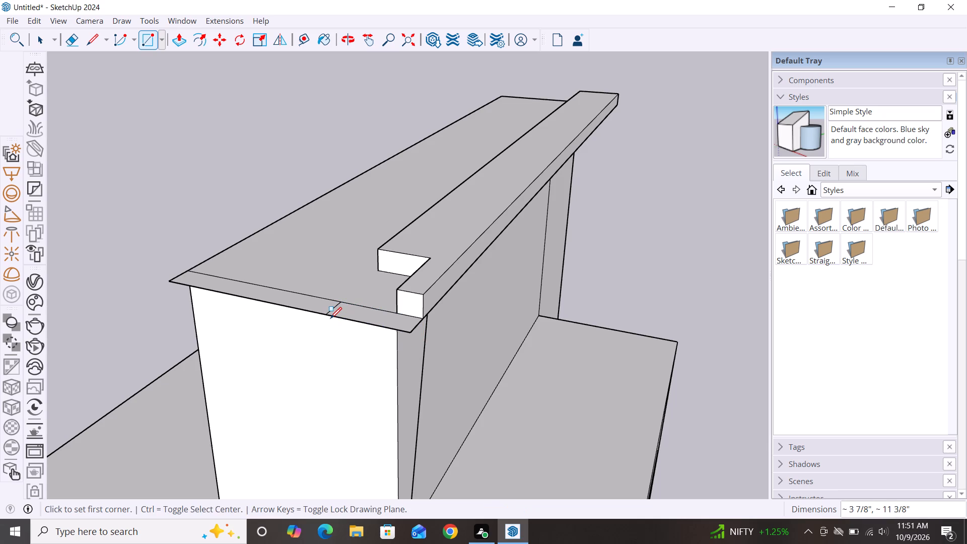
Erase the short stray edge crossing the roof strip's inner-end overhang.
{"action": "key", "text": "space"}
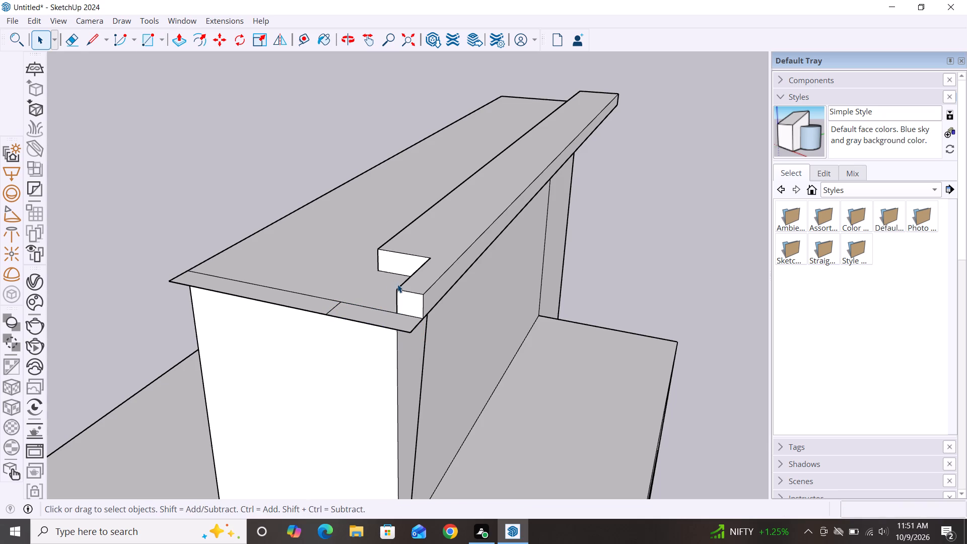
{"action": "key", "text": "e"}
{"action": "left_click", "coordinate": [332, 307]}
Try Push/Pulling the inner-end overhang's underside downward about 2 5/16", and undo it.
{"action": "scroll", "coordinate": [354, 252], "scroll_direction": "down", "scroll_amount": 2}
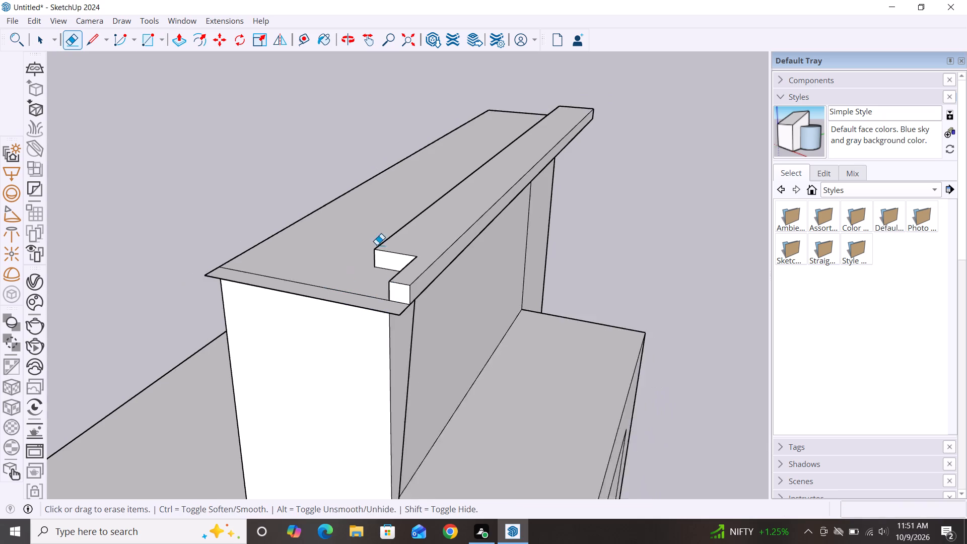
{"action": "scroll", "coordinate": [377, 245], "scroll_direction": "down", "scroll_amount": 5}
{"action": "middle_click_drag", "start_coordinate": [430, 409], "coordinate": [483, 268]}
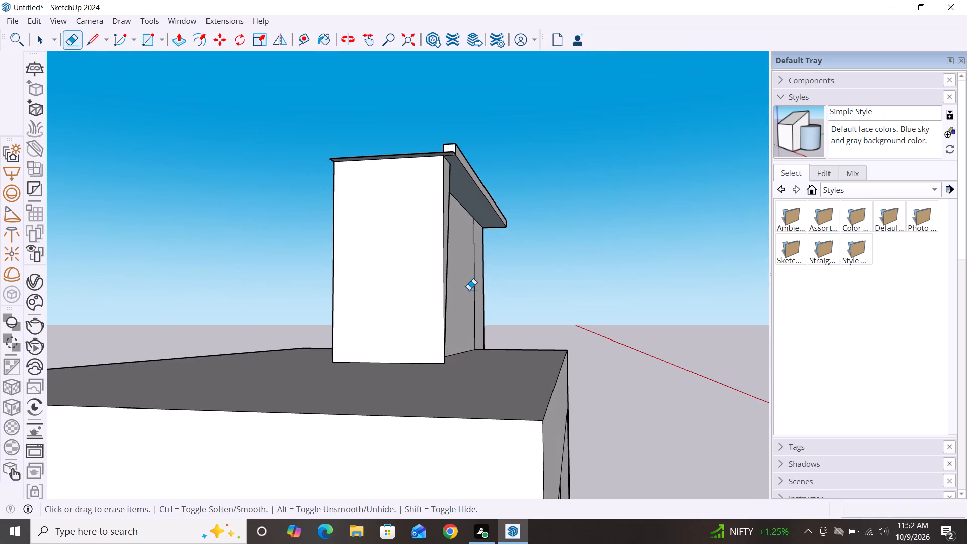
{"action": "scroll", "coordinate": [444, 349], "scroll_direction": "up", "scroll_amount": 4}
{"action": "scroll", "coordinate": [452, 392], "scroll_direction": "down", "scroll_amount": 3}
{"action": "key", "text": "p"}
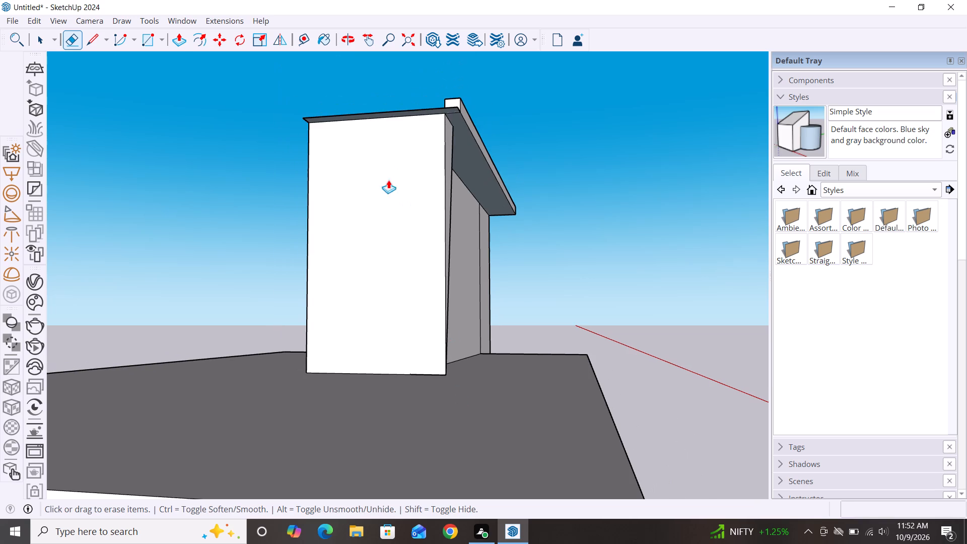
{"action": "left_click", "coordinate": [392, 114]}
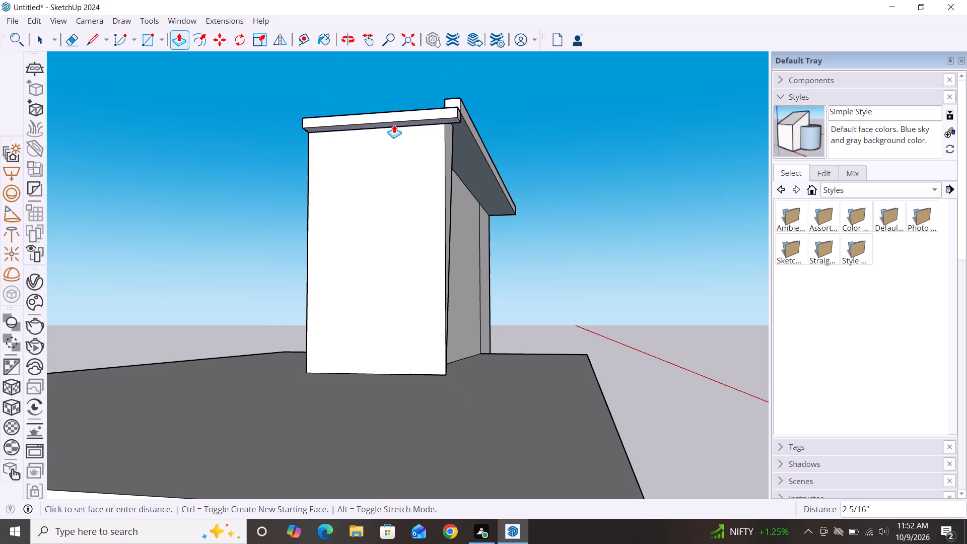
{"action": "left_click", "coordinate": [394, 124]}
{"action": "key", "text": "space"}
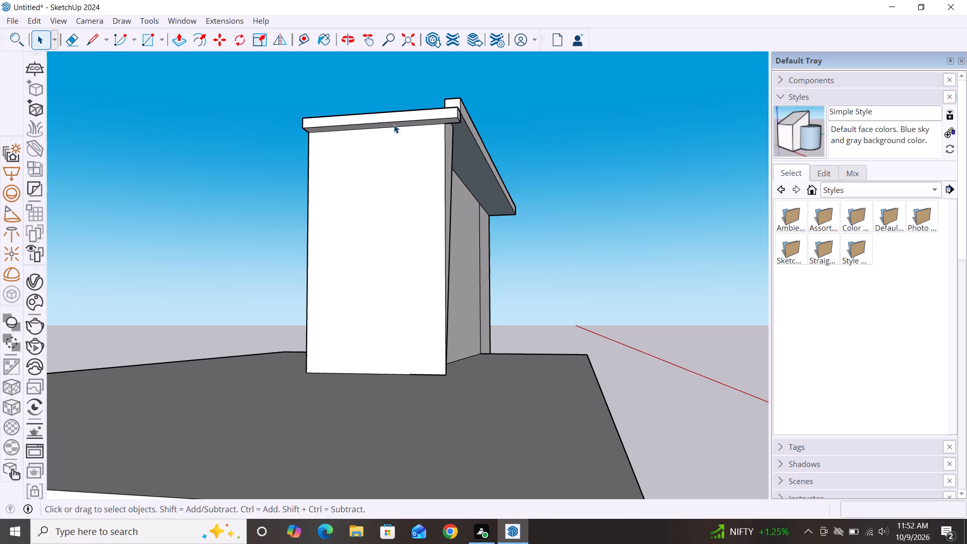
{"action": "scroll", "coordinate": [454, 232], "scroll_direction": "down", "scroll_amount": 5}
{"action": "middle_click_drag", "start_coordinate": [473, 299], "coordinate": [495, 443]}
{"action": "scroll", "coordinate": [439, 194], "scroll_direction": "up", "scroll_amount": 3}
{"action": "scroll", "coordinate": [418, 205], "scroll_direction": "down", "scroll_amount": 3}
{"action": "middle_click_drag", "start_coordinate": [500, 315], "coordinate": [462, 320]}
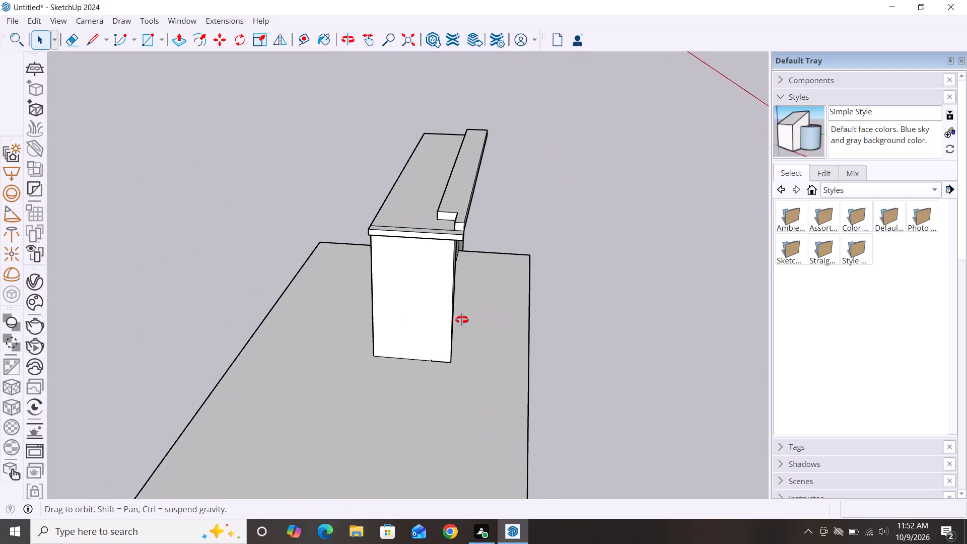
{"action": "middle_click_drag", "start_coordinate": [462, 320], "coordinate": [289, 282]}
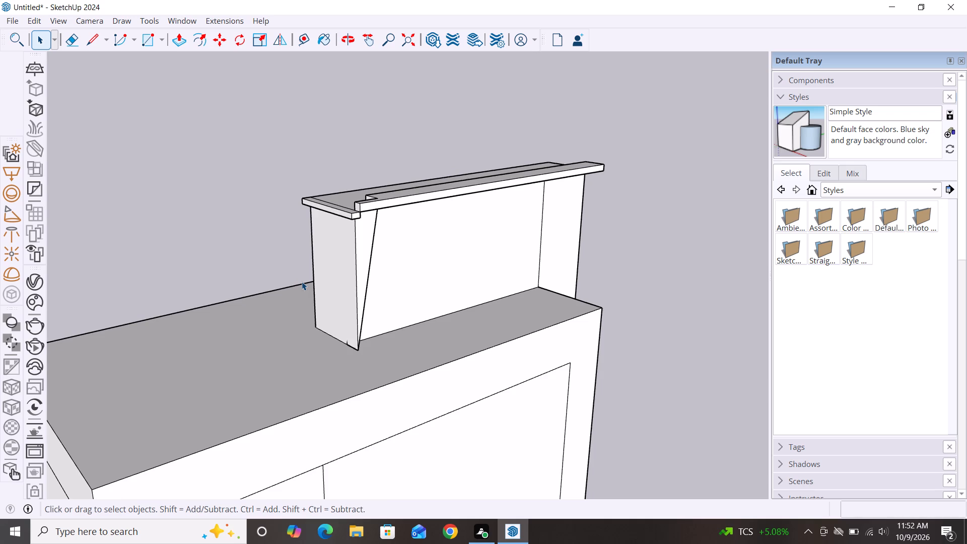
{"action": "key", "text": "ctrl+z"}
Push/Pull the roof strip's inner-end overhang face upward 3 1/4", level with the thickened front strip.
{"action": "scroll", "coordinate": [397, 289], "scroll_direction": "down", "scroll_amount": 2}
{"action": "middle_click_drag", "start_coordinate": [396, 305], "coordinate": [334, 343]}
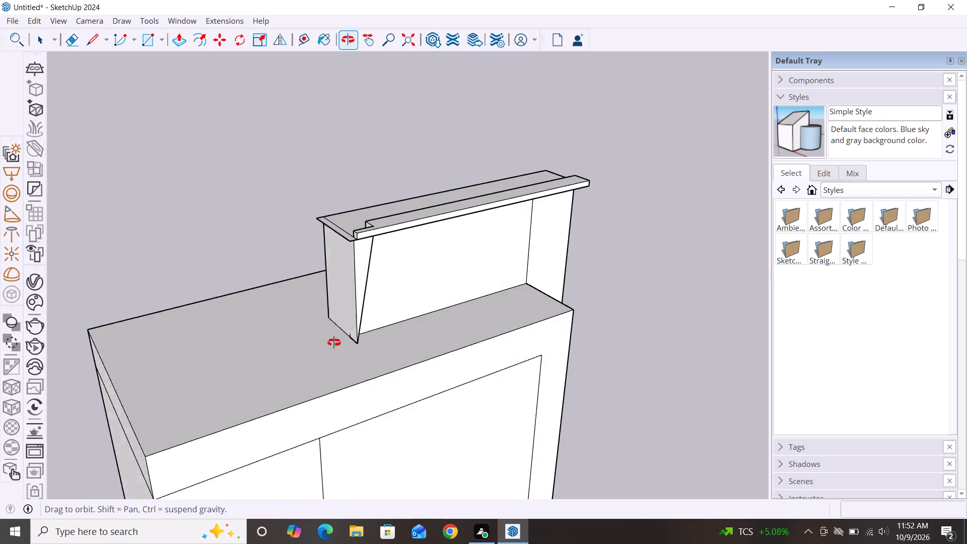
{"action": "middle_click_drag", "start_coordinate": [334, 343], "coordinate": [215, 320]}
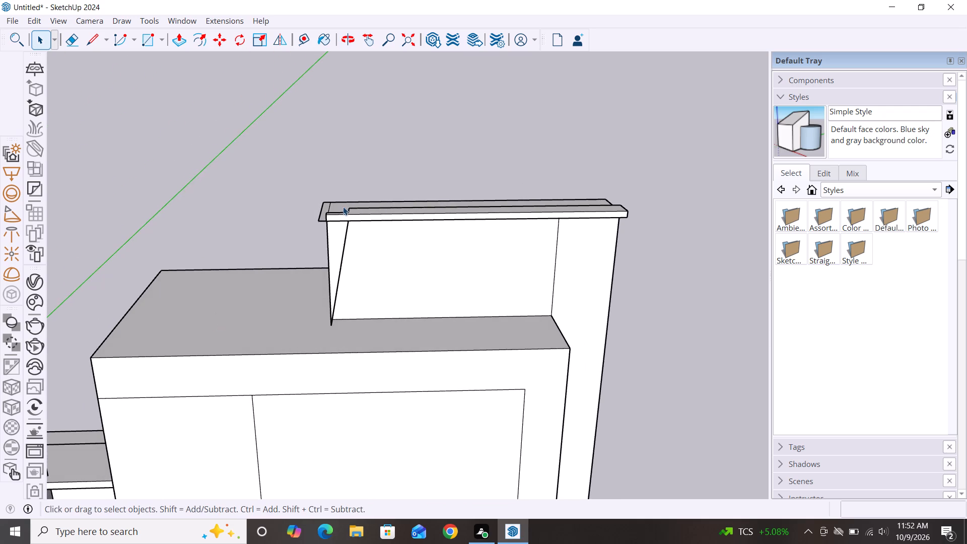
{"action": "scroll", "coordinate": [341, 207], "scroll_direction": "up", "scroll_amount": 7}
{"action": "key", "text": "p"}
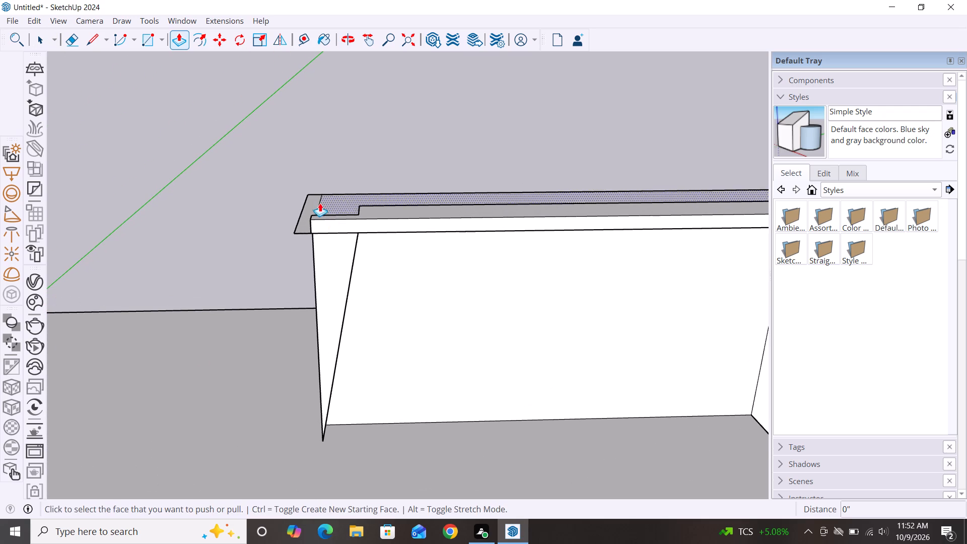
{"action": "left_click", "coordinate": [313, 202]}
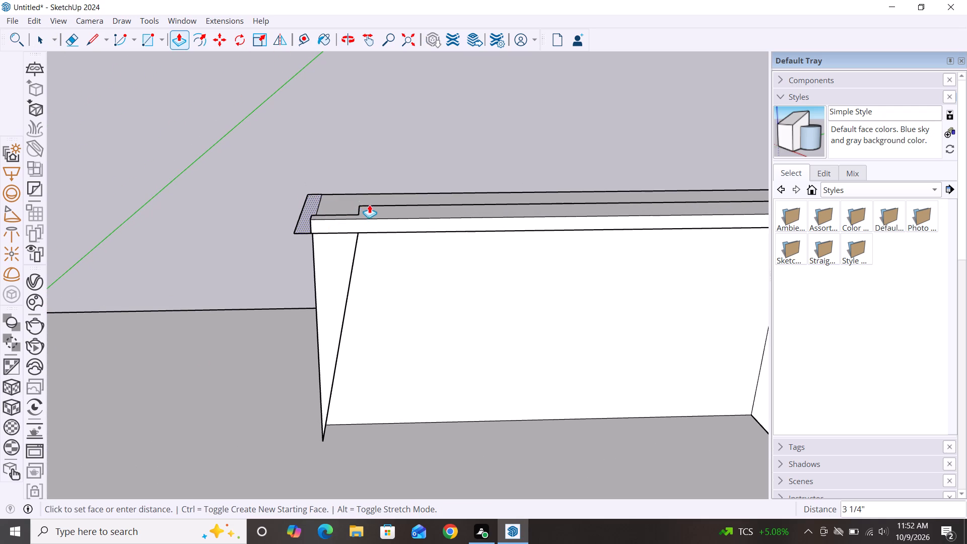
{"action": "left_click", "coordinate": [374, 208]}
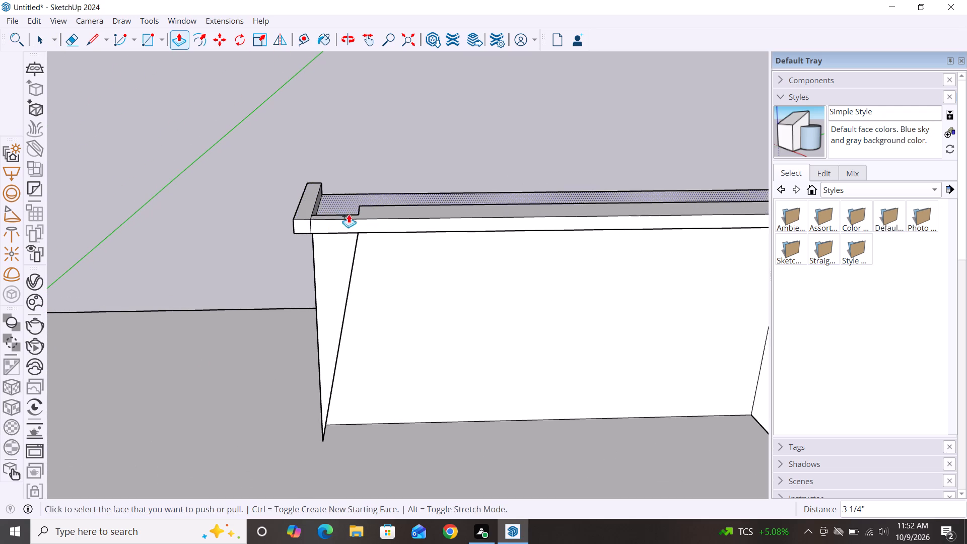
{"action": "scroll", "coordinate": [362, 170], "scroll_direction": "down", "scroll_amount": 6}
{"action": "scroll", "coordinate": [188, 165], "scroll_direction": "down", "scroll_amount": 2}
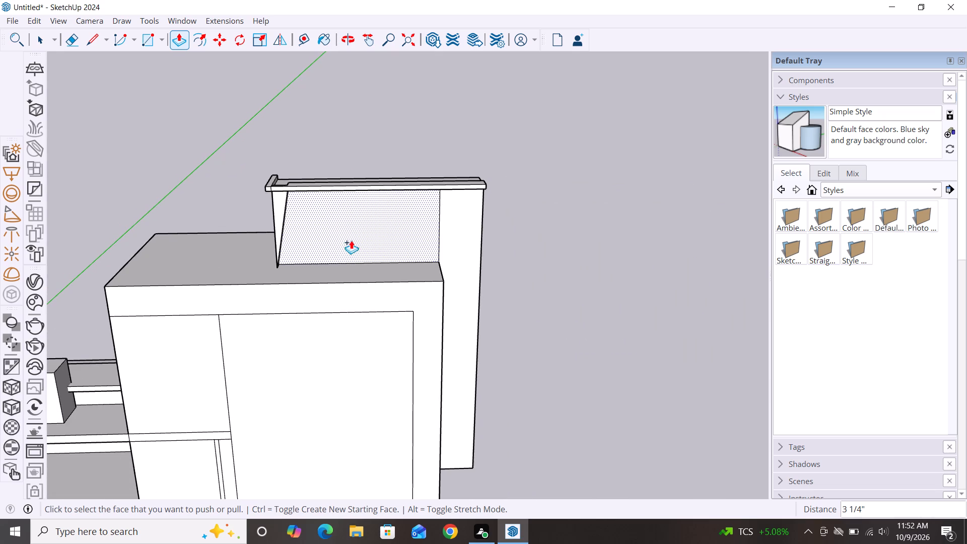
{"action": "key", "text": "space"}
Push/Pull the narrow triangle at the front face's inner end back 7 7/8", flush with the recessed face.
{"action": "scroll", "coordinate": [578, 227], "scroll_direction": "down", "scroll_amount": 2}
{"action": "middle_click_drag", "start_coordinate": [557, 301], "coordinate": [560, 230]}
{"action": "scroll", "coordinate": [346, 196], "scroll_direction": "up", "scroll_amount": 4}
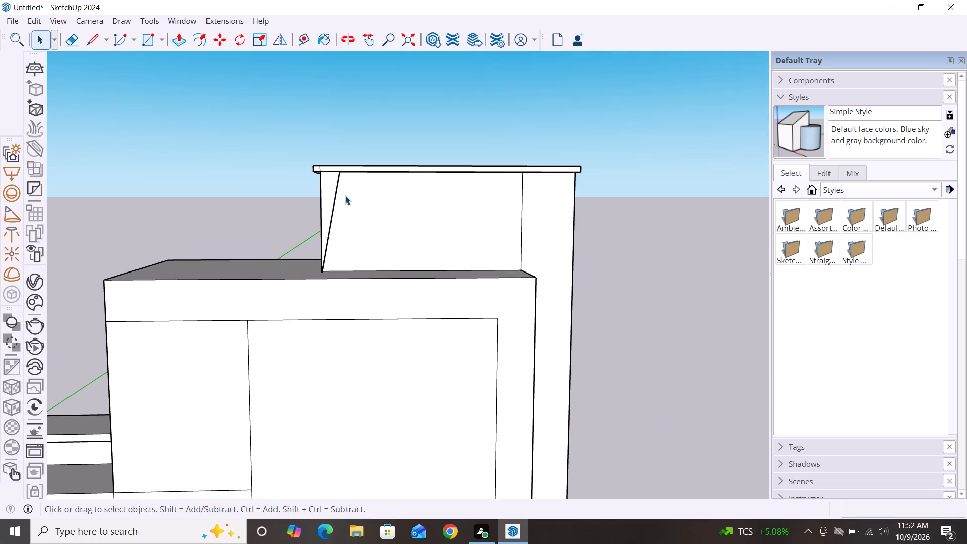
{"action": "scroll", "coordinate": [345, 196], "scroll_direction": "up", "scroll_amount": 2}
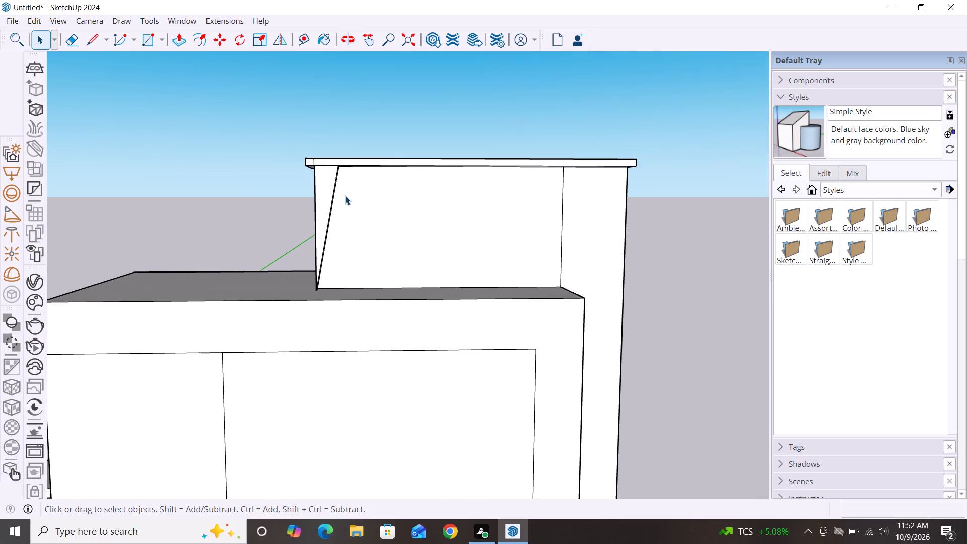
{"action": "scroll", "coordinate": [345, 196], "scroll_direction": "up", "scroll_amount": 4}
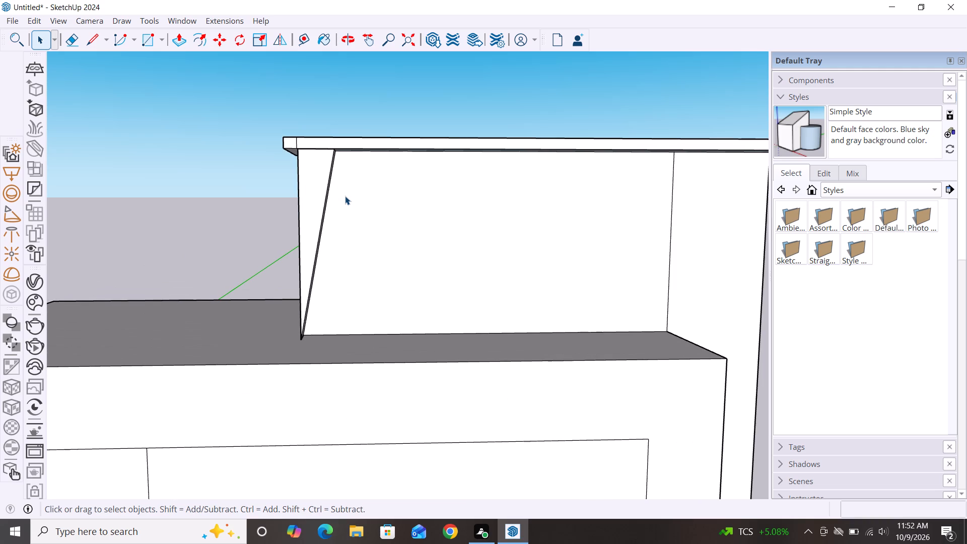
{"action": "scroll", "coordinate": [336, 160], "scroll_direction": "up", "scroll_amount": 5}
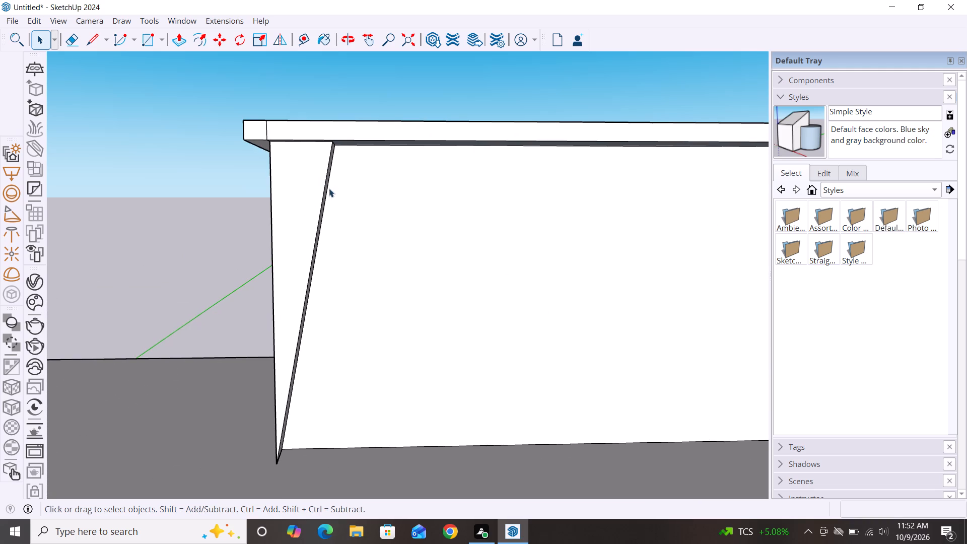
{"action": "key", "text": "p"}
{"action": "left_click", "coordinate": [291, 201]}
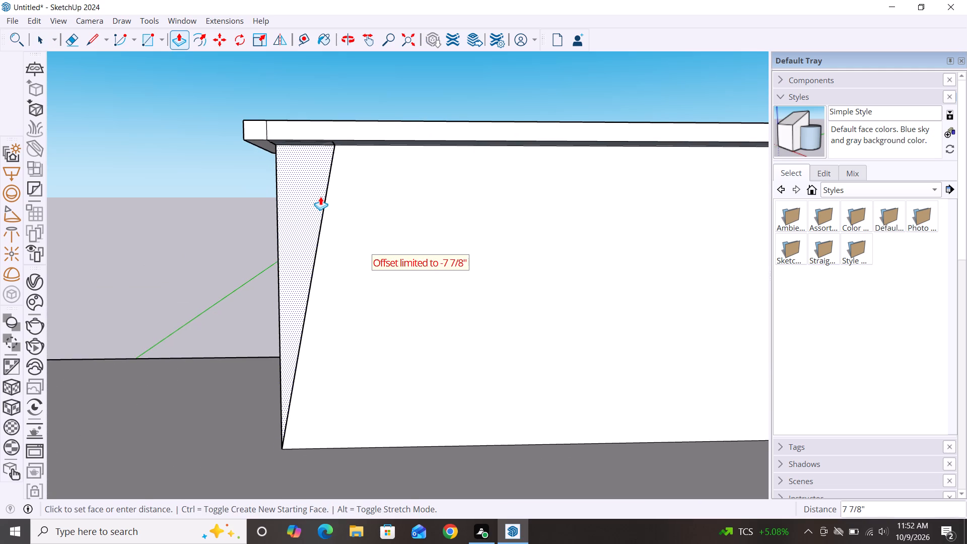
{"action": "left_click", "coordinate": [321, 196]}
{"action": "key", "text": "space"}
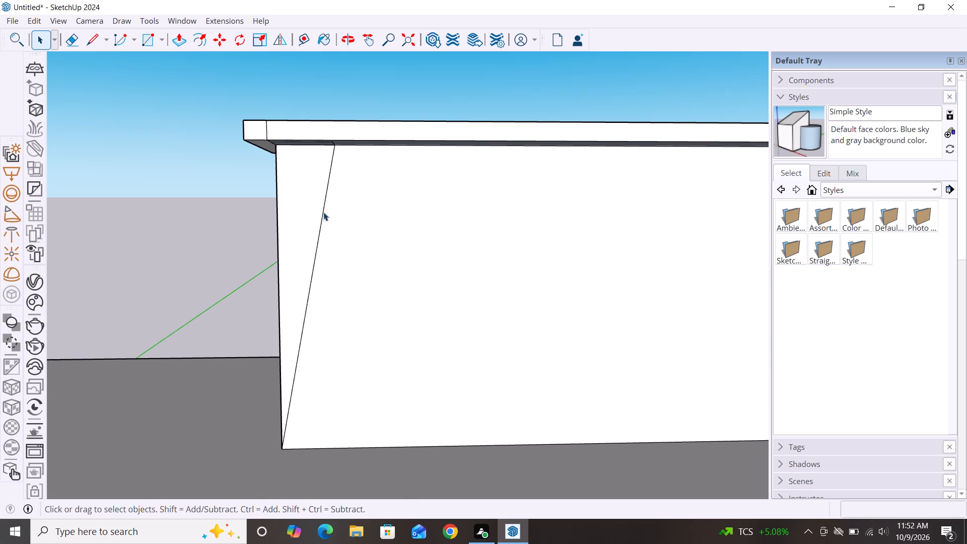
Delete the slanted edge dividing the flattened triangle from the rest of the front face.
{"action": "left_click", "coordinate": [323, 212]}
{"action": "key", "text": "Delete"}
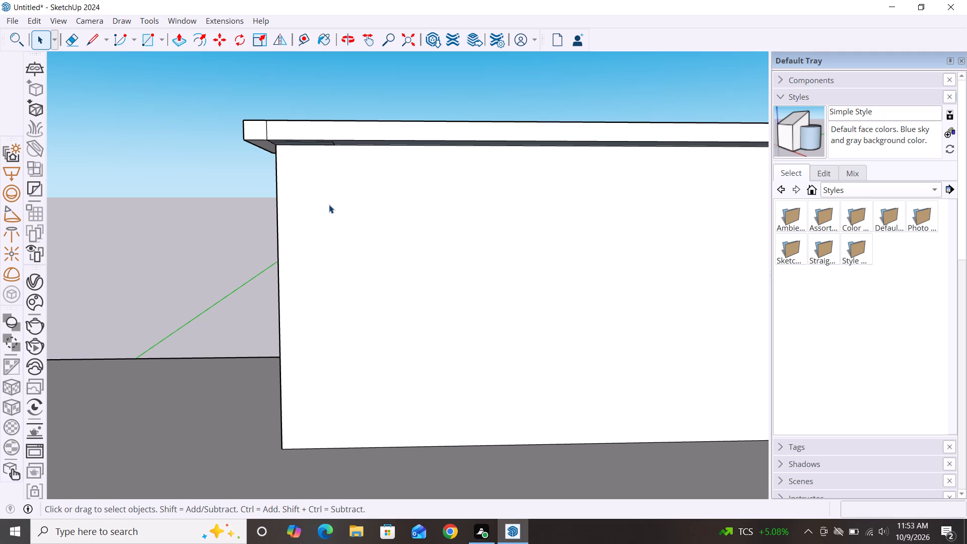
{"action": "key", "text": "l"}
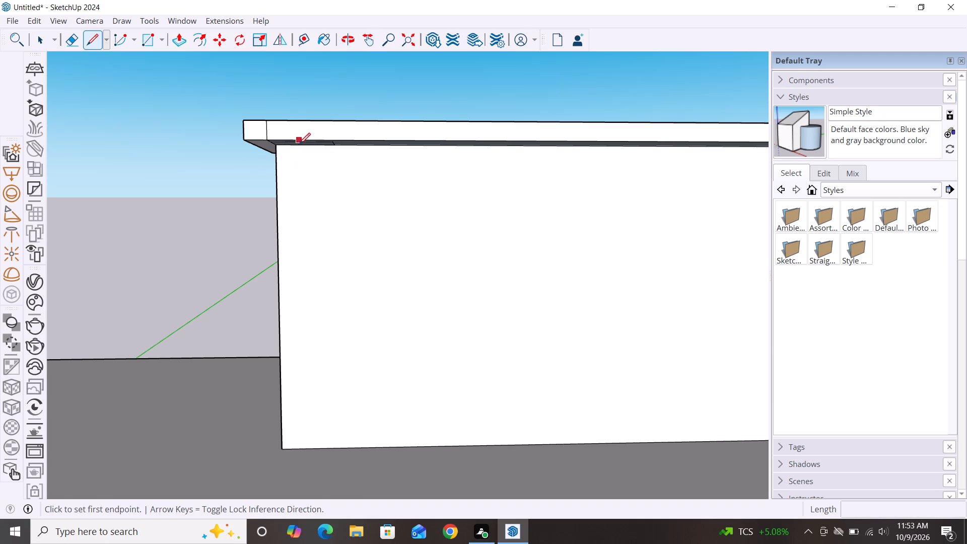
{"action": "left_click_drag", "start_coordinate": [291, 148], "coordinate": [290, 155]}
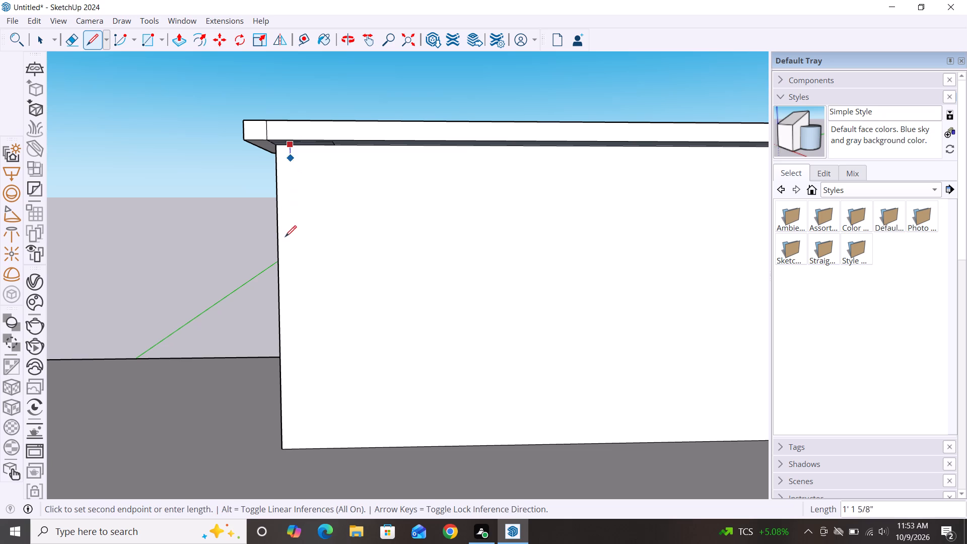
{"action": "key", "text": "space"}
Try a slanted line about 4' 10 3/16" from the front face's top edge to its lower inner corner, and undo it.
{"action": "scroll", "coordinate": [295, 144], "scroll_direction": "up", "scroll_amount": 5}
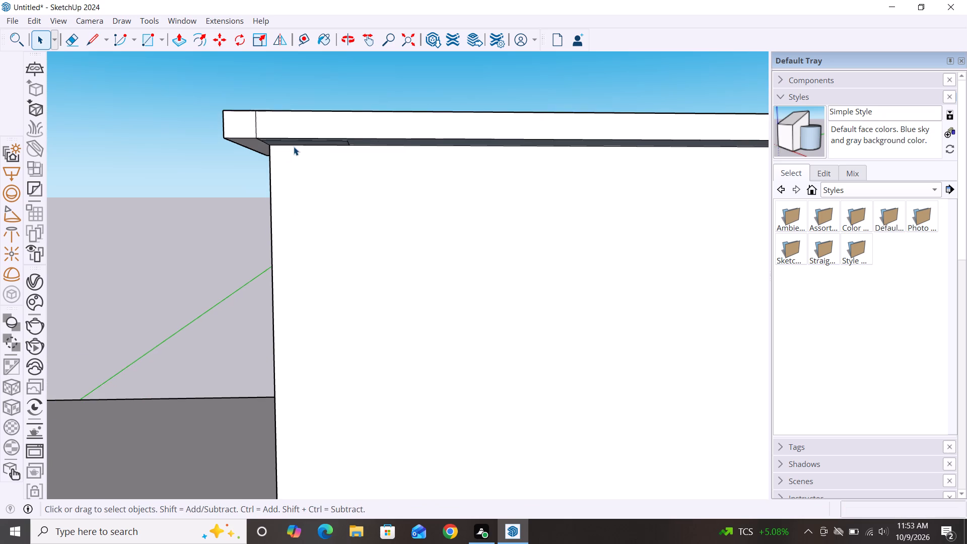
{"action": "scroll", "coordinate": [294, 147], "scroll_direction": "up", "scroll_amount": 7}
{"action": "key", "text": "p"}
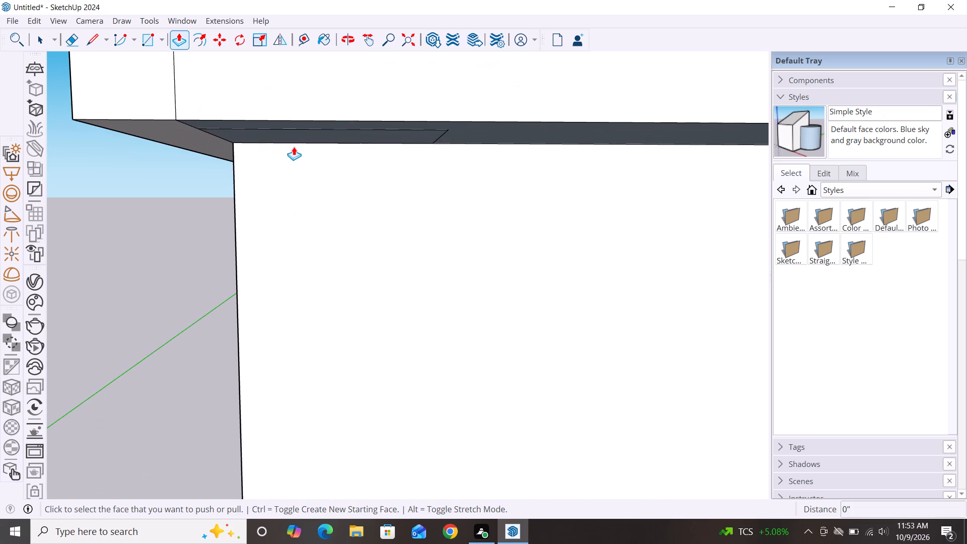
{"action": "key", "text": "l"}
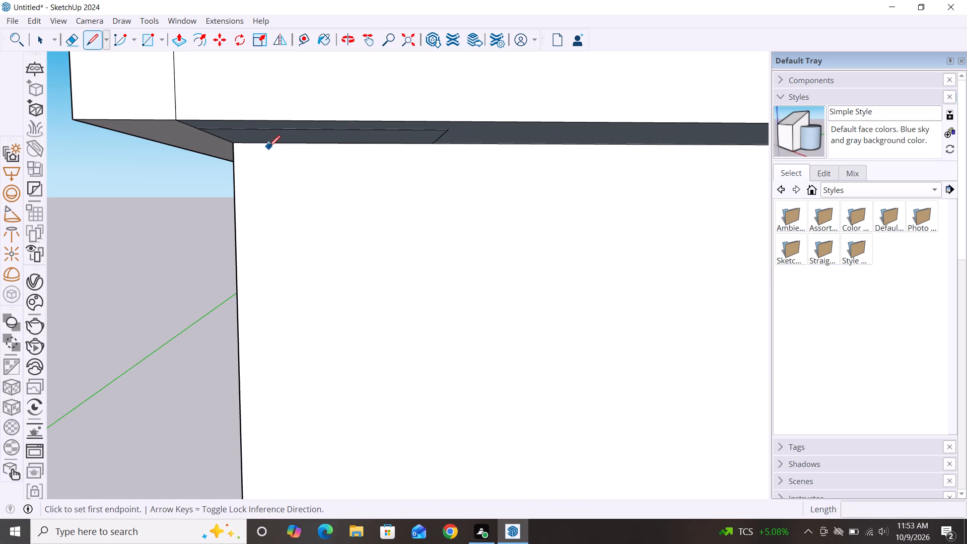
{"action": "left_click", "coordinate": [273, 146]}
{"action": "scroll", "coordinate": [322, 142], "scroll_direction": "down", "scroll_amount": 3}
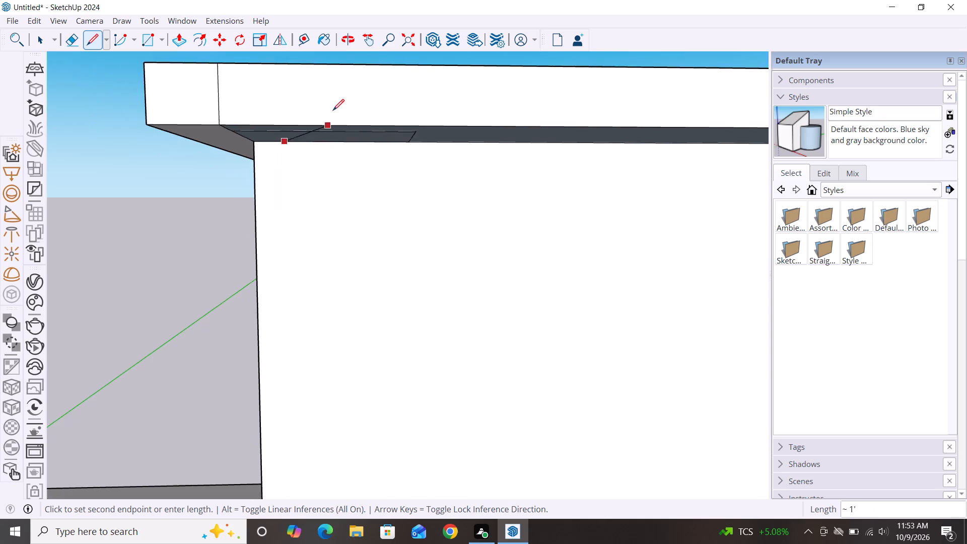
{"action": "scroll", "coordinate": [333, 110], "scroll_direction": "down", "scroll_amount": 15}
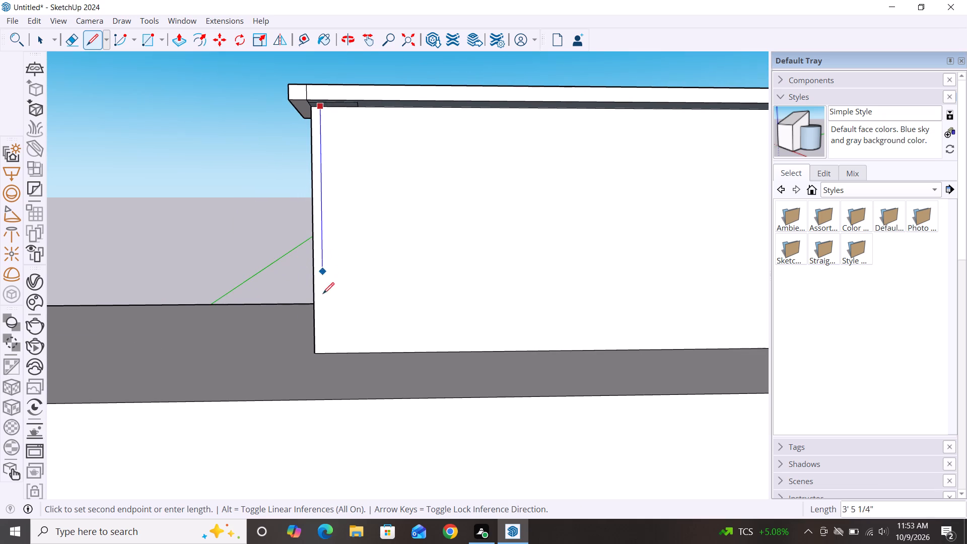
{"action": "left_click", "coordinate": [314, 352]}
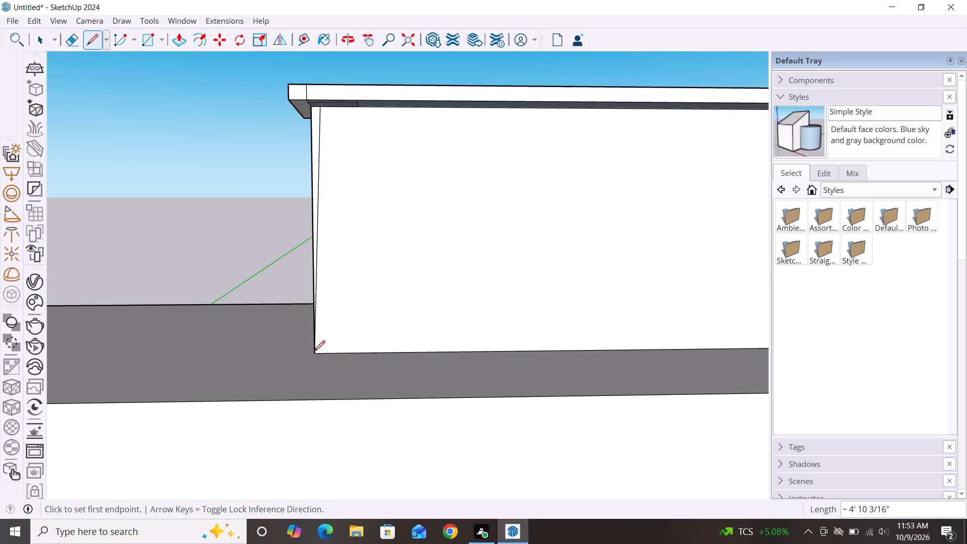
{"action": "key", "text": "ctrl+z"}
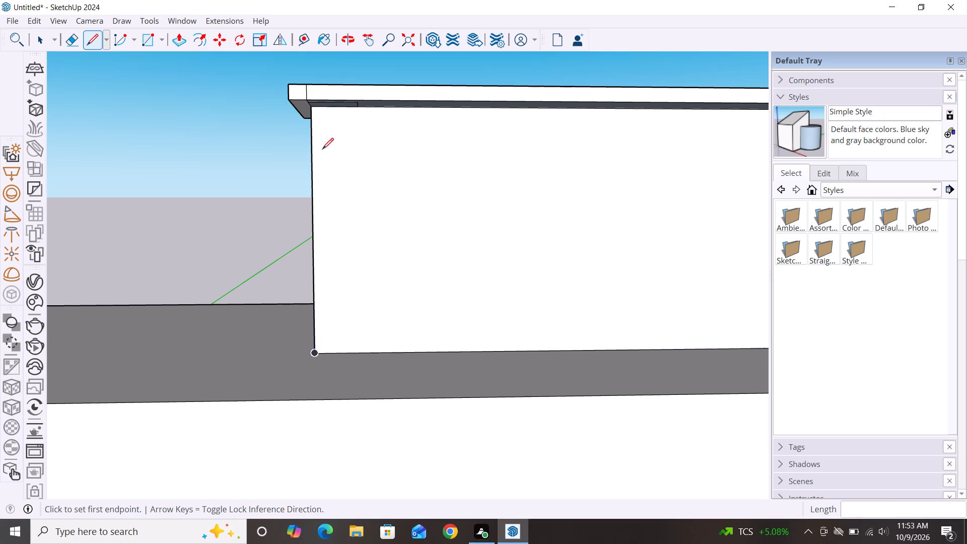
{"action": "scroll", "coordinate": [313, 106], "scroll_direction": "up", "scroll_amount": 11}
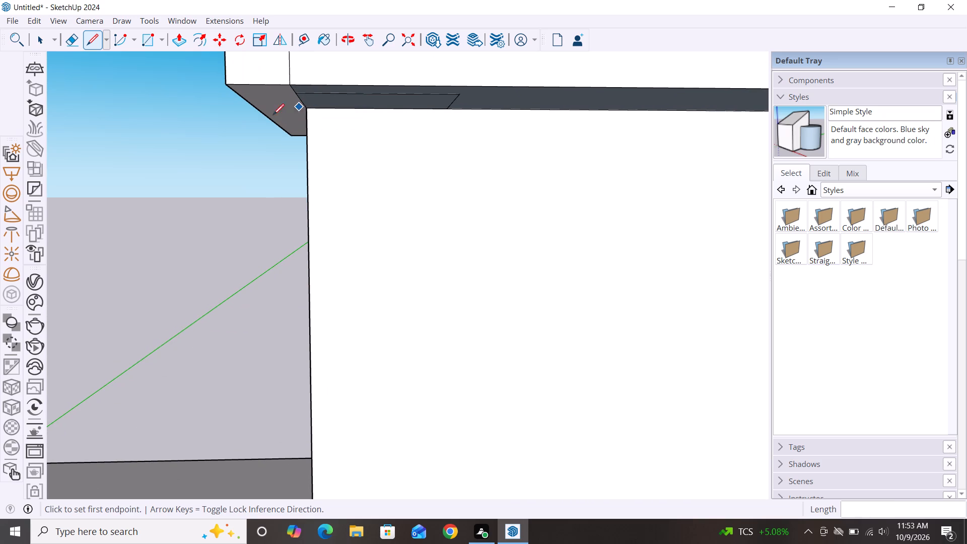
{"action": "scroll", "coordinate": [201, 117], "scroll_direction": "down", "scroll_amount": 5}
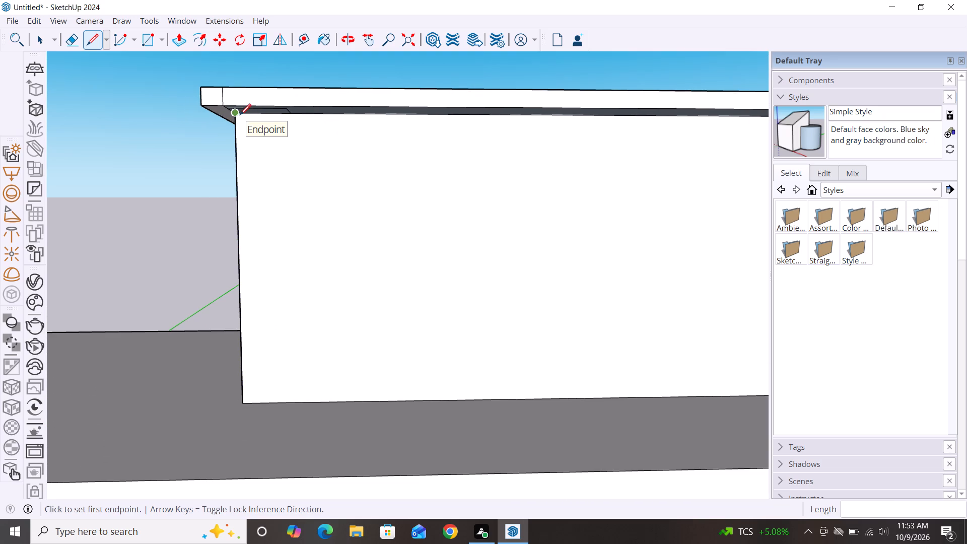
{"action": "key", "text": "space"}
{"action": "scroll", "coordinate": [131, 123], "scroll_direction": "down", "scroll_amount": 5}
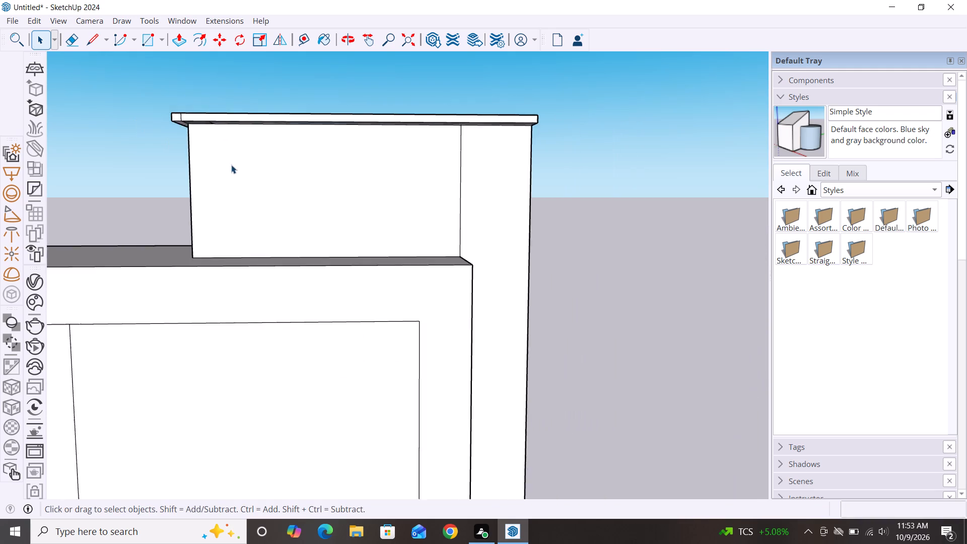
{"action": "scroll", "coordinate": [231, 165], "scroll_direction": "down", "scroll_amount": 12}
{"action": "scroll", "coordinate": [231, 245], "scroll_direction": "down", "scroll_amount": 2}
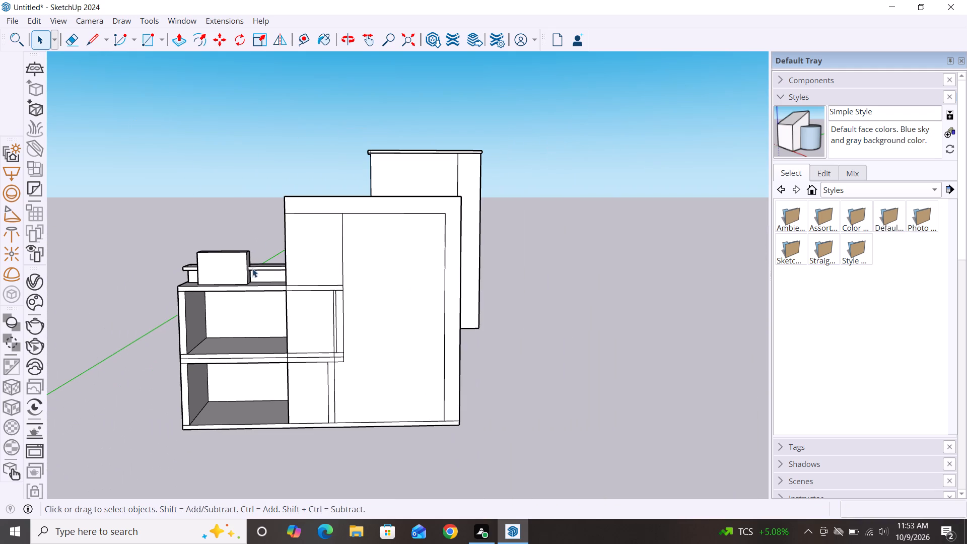
Erase the short vertical edge near the inner end of the roof fin's cap strip.
{"action": "scroll", "coordinate": [579, 307], "scroll_direction": "down", "scroll_amount": 2}
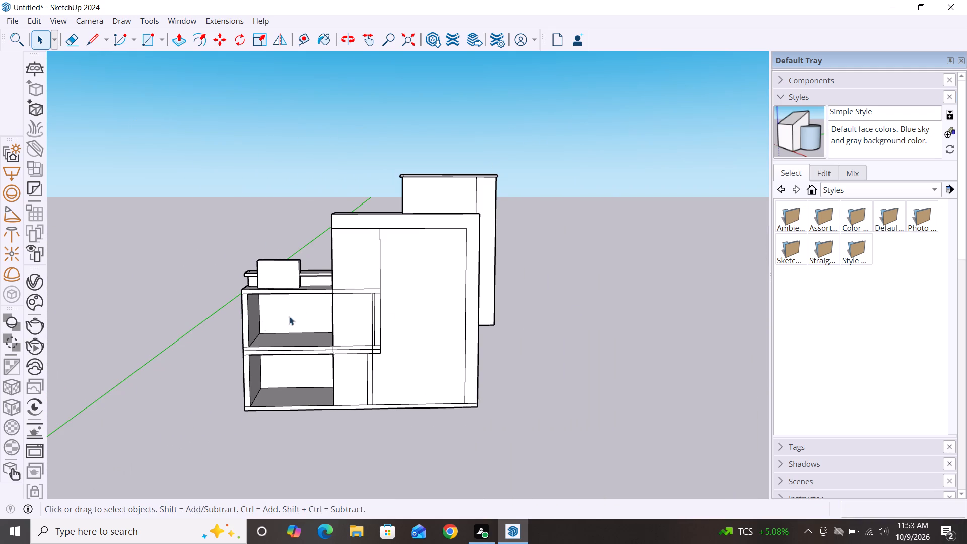
{"action": "scroll", "coordinate": [260, 322], "scroll_direction": "down", "scroll_amount": 2}
{"action": "scroll", "coordinate": [377, 196], "scroll_direction": "up", "scroll_amount": 2}
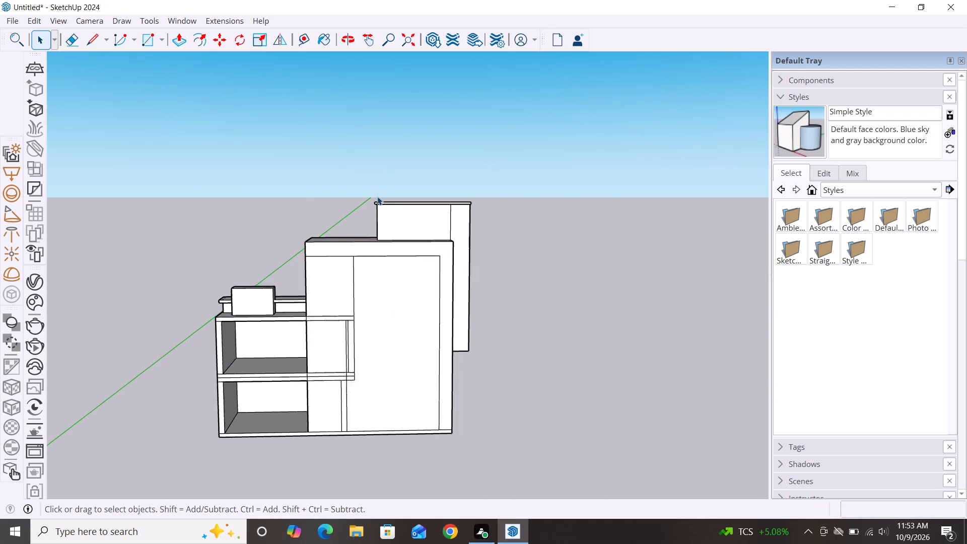
{"action": "scroll", "coordinate": [377, 196], "scroll_direction": "up", "scroll_amount": 15}
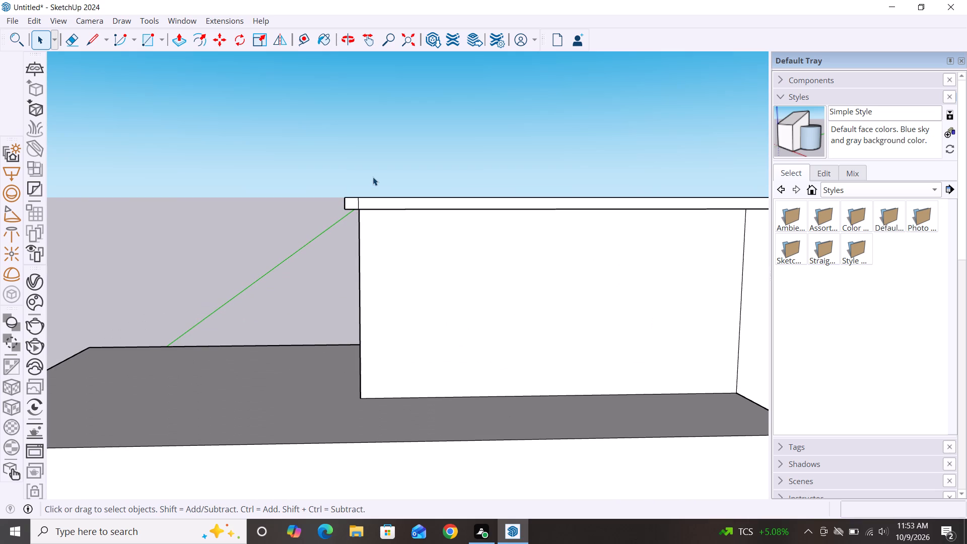
{"action": "key", "text": "e"}
{"action": "left_click", "coordinate": [358, 201]}
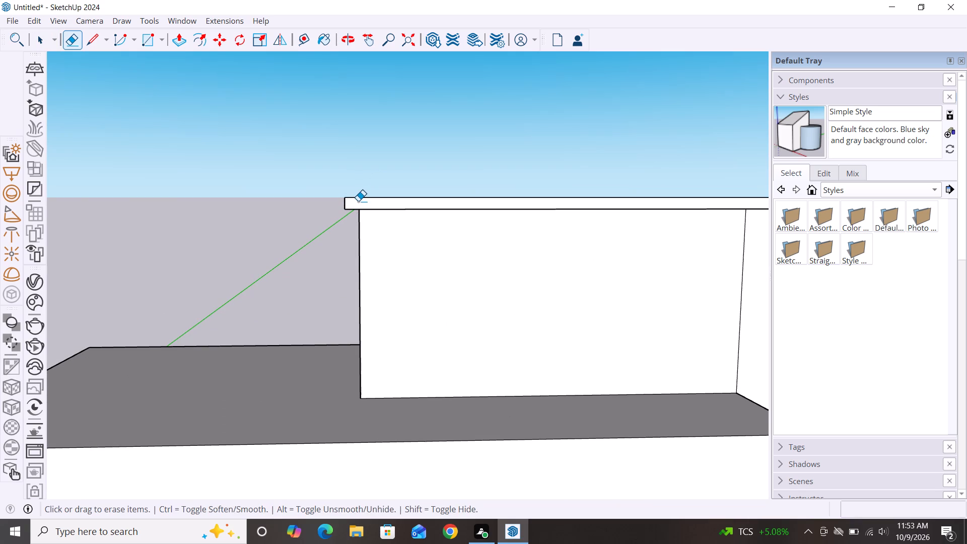
{"action": "key", "text": "space"}
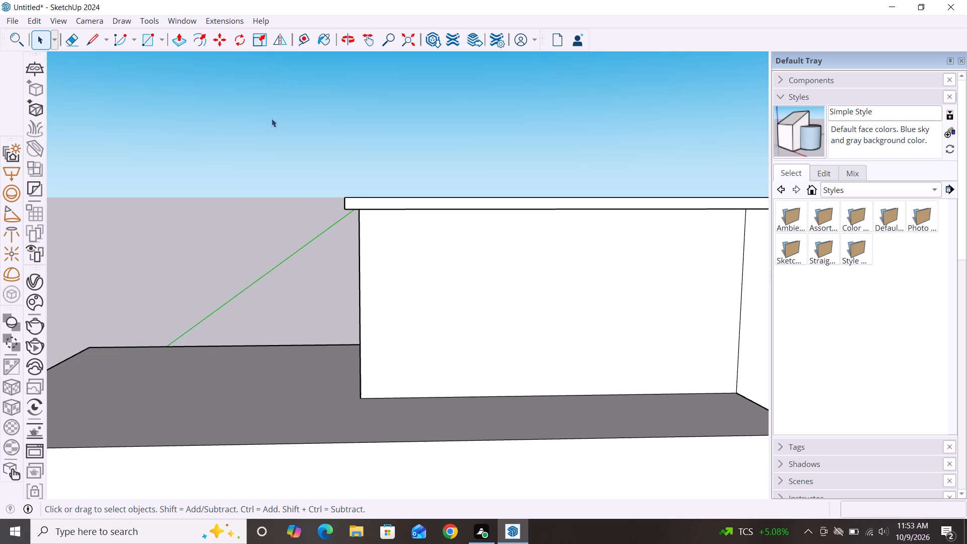
Push/Pull the end face of the taller block's top frame band outward 5' 6 9/16" over the lower roof.
{"action": "scroll", "coordinate": [220, 229], "scroll_direction": "down", "scroll_amount": 7}
{"action": "scroll", "coordinate": [204, 185], "scroll_direction": "down", "scroll_amount": 3}
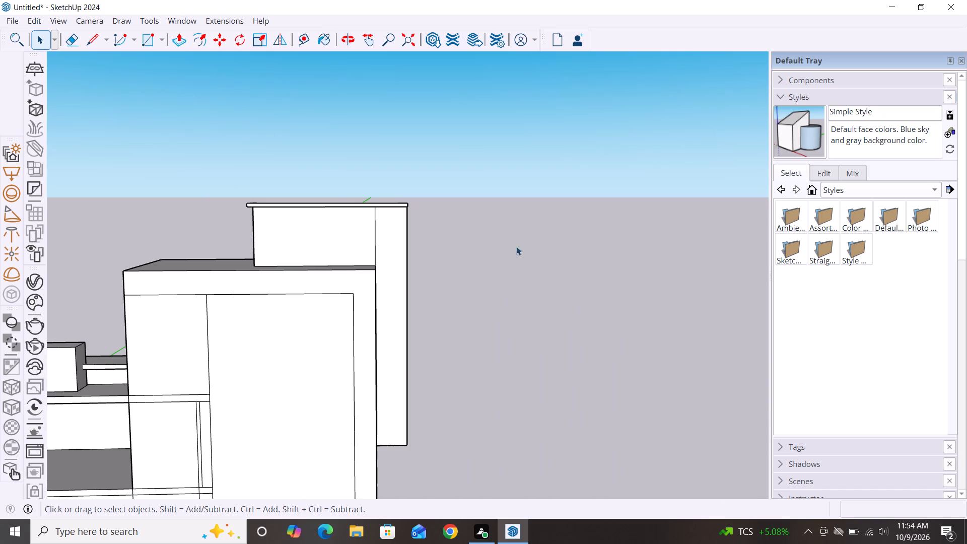
{"action": "scroll", "coordinate": [543, 261], "scroll_direction": "down", "scroll_amount": 3}
{"action": "scroll", "coordinate": [650, 267], "scroll_direction": "down", "scroll_amount": 3}
{"action": "scroll", "coordinate": [352, 270], "scroll_direction": "down", "scroll_amount": 1}
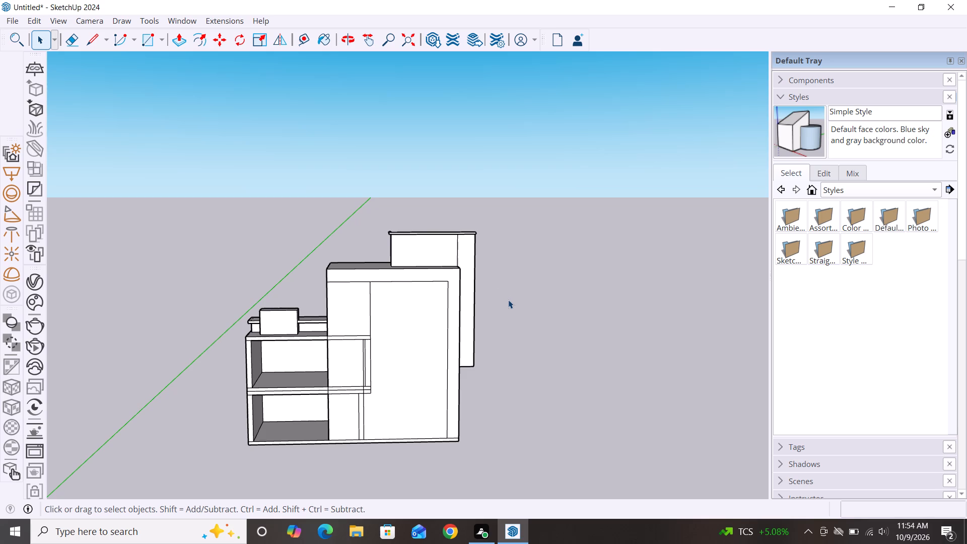
{"action": "scroll", "coordinate": [443, 229], "scroll_direction": "down", "scroll_amount": 2}
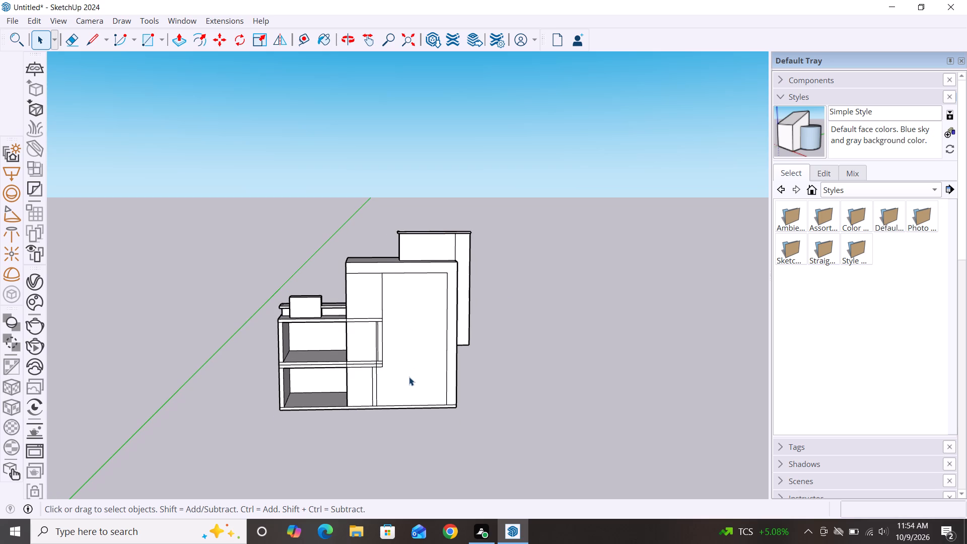
{"action": "scroll", "coordinate": [447, 326], "scroll_direction": "up", "scroll_amount": 4}
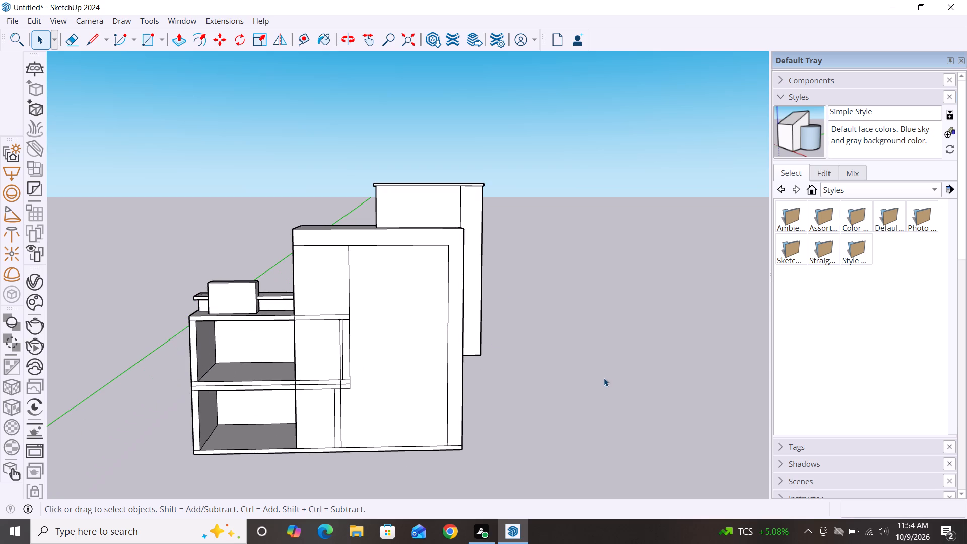
{"action": "middle_click_drag", "start_coordinate": [600, 375], "coordinate": [651, 393]}
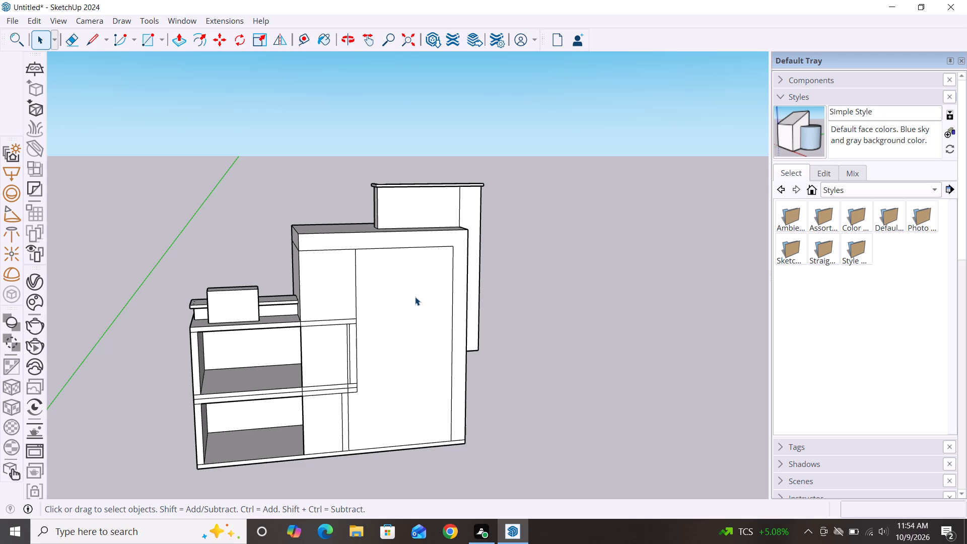
{"action": "scroll", "coordinate": [402, 276], "scroll_direction": "down", "scroll_amount": 2}
{"action": "middle_click_drag", "start_coordinate": [377, 349], "coordinate": [525, 342]}
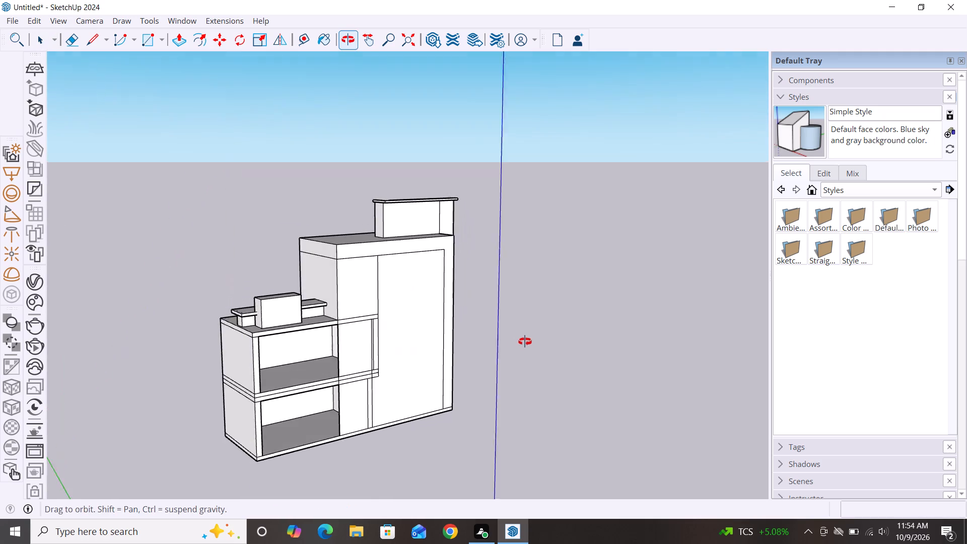
{"action": "middle_click_drag", "start_coordinate": [525, 342], "coordinate": [526, 341]}
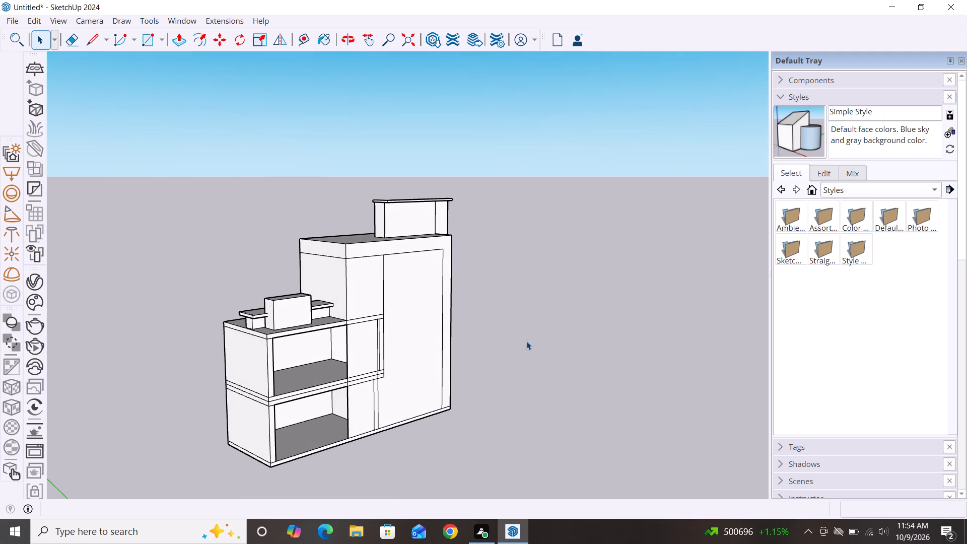
{"action": "key", "text": "p"}
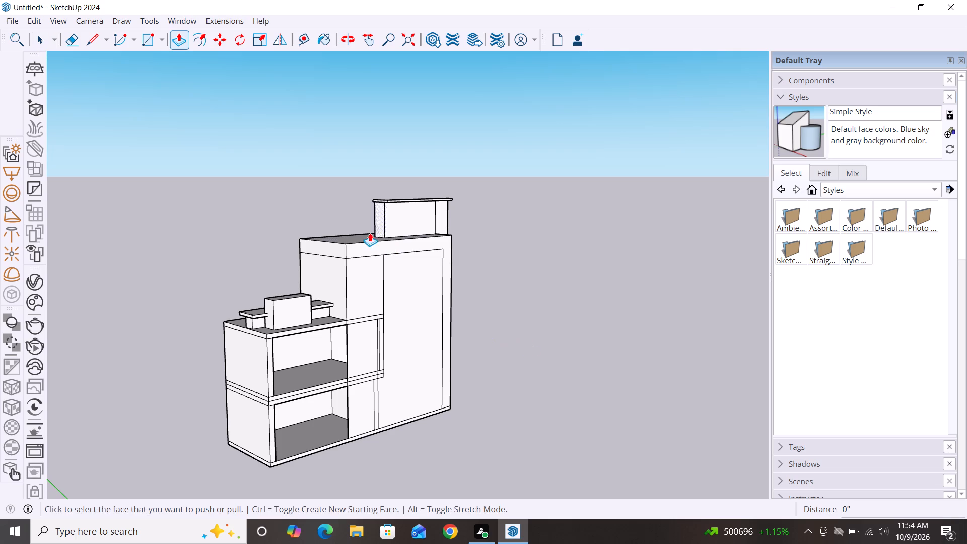
{"action": "left_click", "coordinate": [325, 250]}
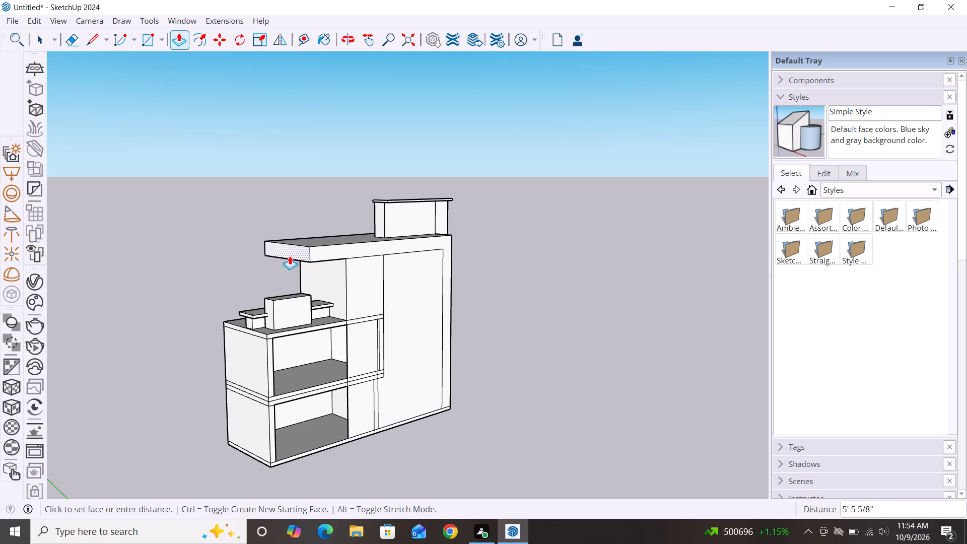
{"action": "left_click", "coordinate": [289, 256]}
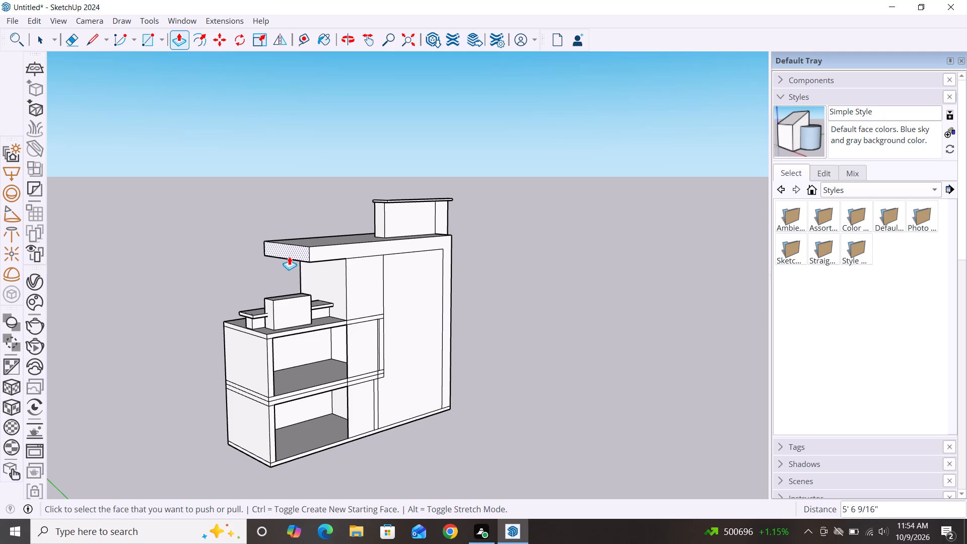
{"action": "key", "text": "space"}
Push/Pull the side face of the small parapet box facing the taller block inward, making the box narrower.
{"action": "scroll", "coordinate": [480, 223], "scroll_direction": "down", "scroll_amount": 6}
{"action": "middle_click_drag", "start_coordinate": [503, 379], "coordinate": [329, 395]}
{"action": "scroll", "coordinate": [395, 271], "scroll_direction": "up", "scroll_amount": 8}
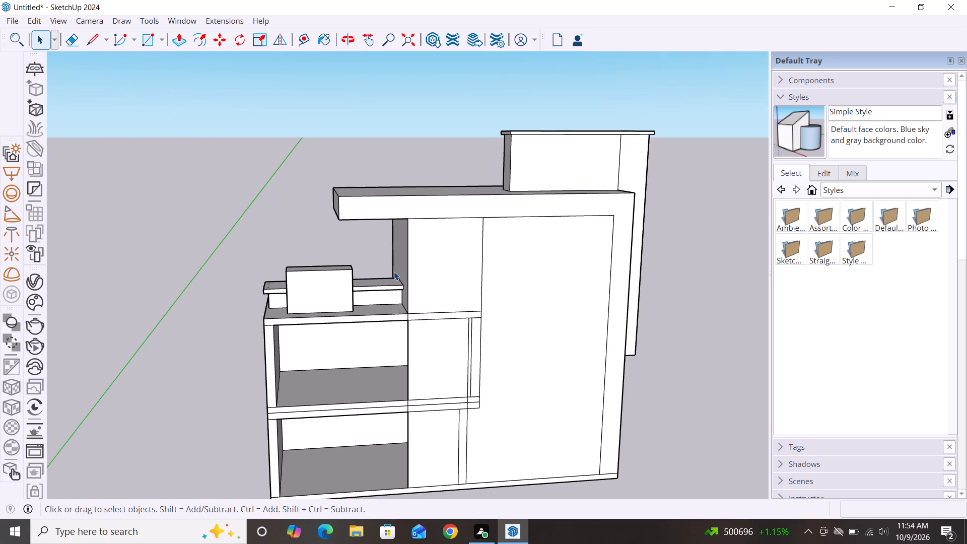
{"action": "scroll", "coordinate": [374, 283], "scroll_direction": "up", "scroll_amount": 3}
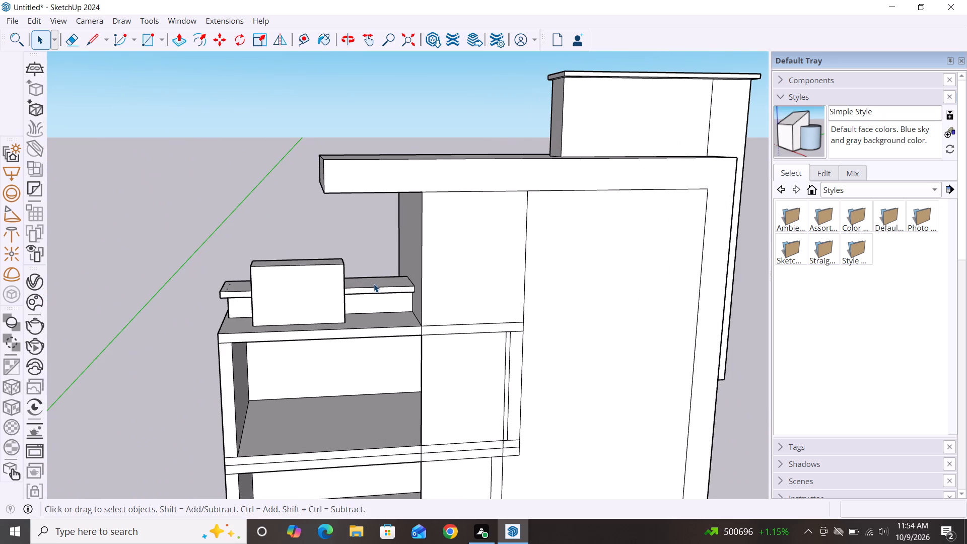
{"action": "middle_click_drag", "start_coordinate": [394, 313], "coordinate": [304, 328]}
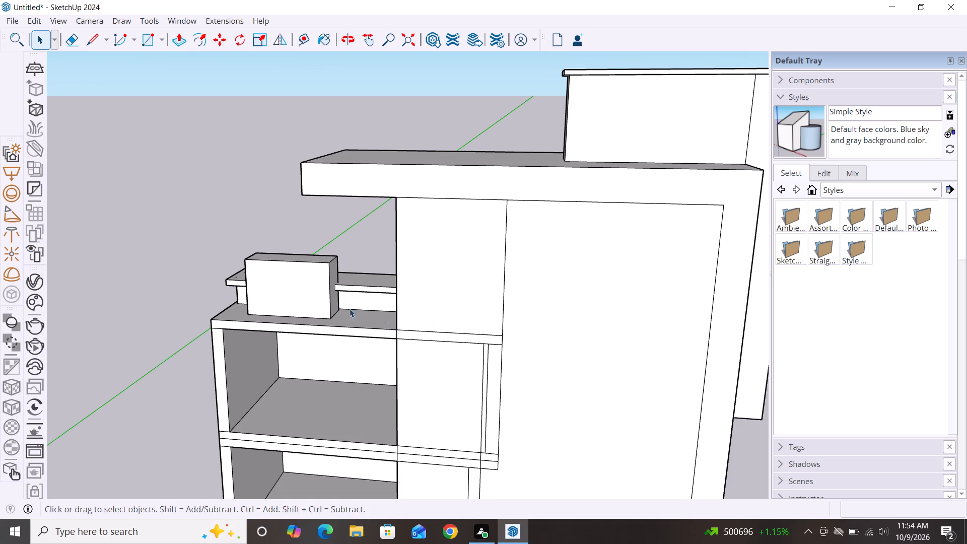
{"action": "scroll", "coordinate": [246, 313], "scroll_direction": "down", "scroll_amount": 2}
{"action": "scroll", "coordinate": [265, 353], "scroll_direction": "down", "scroll_amount": 2}
{"action": "scroll", "coordinate": [542, 324], "scroll_direction": "down", "scroll_amount": 1}
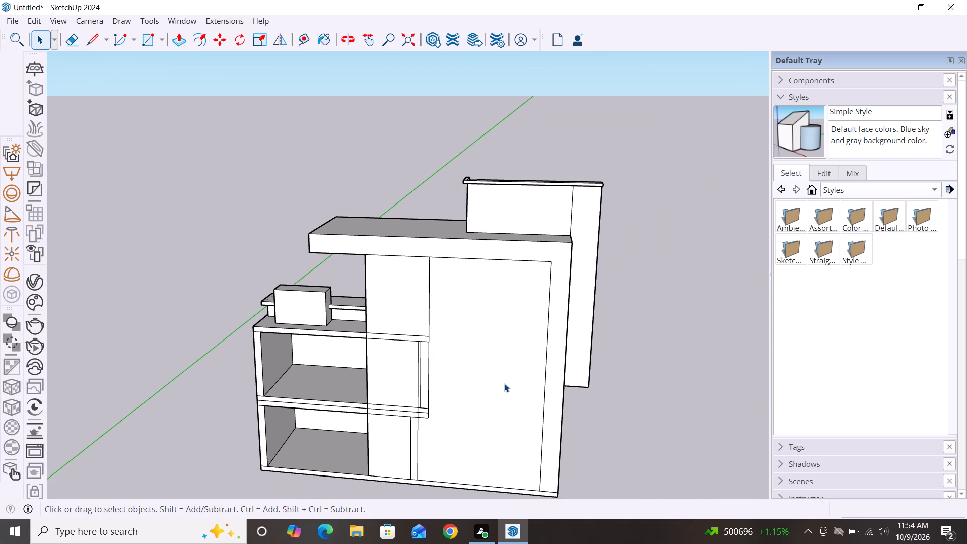
{"action": "scroll", "coordinate": [335, 292], "scroll_direction": "up", "scroll_amount": 3}
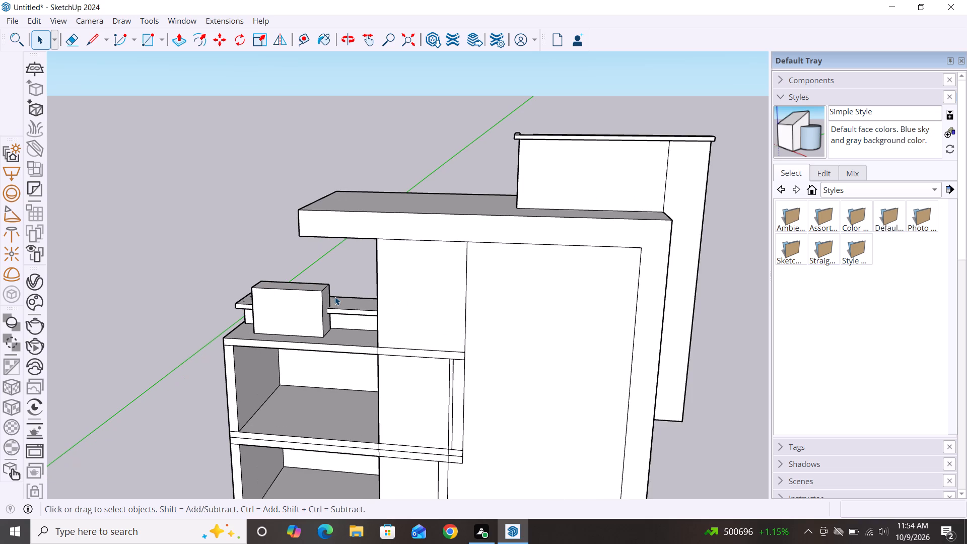
{"action": "scroll", "coordinate": [333, 332], "scroll_direction": "down", "scroll_amount": 1}
{"action": "middle_click_drag", "start_coordinate": [333, 351], "coordinate": [402, 361]}
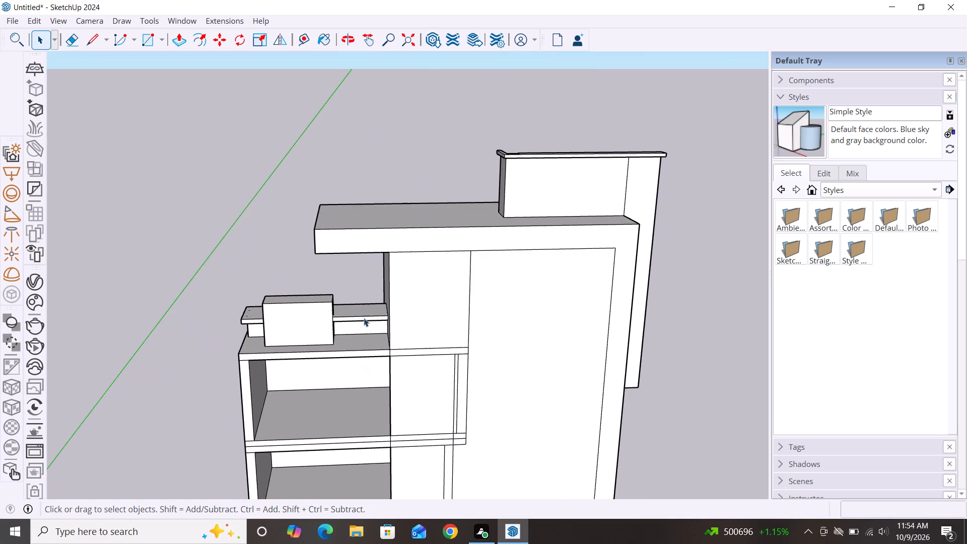
{"action": "scroll", "coordinate": [363, 312], "scroll_direction": "up", "scroll_amount": 4}
{"action": "key", "text": "p"}
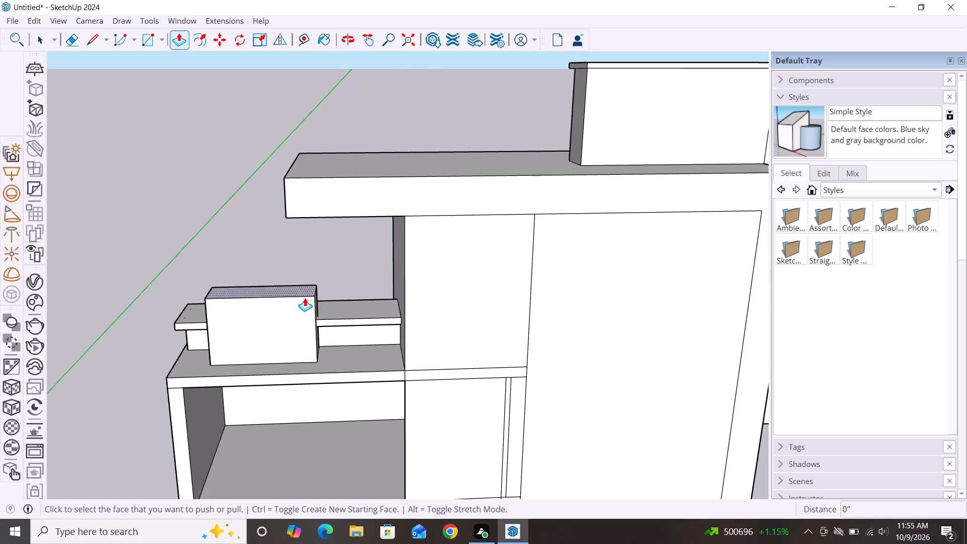
{"action": "scroll", "coordinate": [327, 339], "scroll_direction": "up", "scroll_amount": 7}
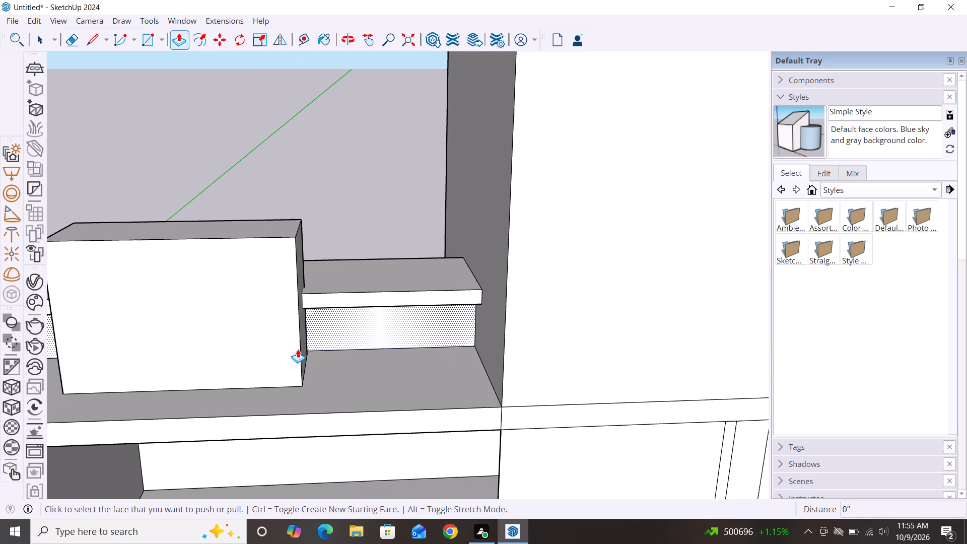
{"action": "left_click", "coordinate": [303, 354]}
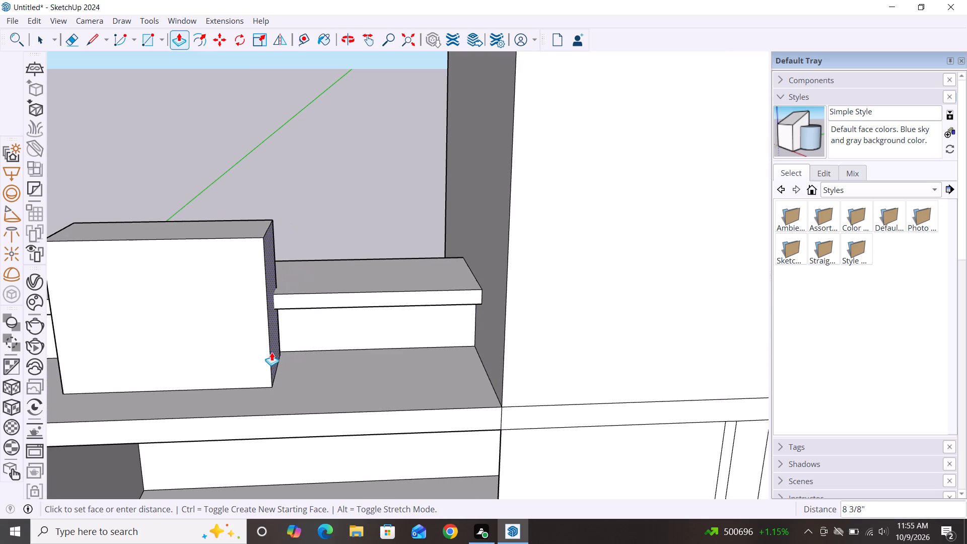
{"action": "left_click", "coordinate": [232, 351]}
{"action": "key", "text": "space"}
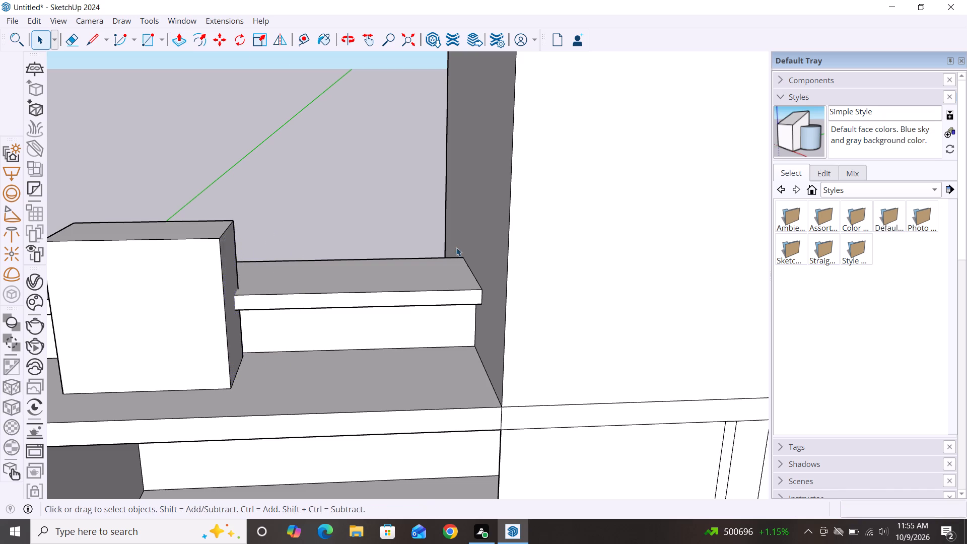
Examine the front elevation's proportions, including the extended roof overhang and the narrowed parapet box.
{"action": "scroll", "coordinate": [456, 247], "scroll_direction": "down", "scroll_amount": 6}
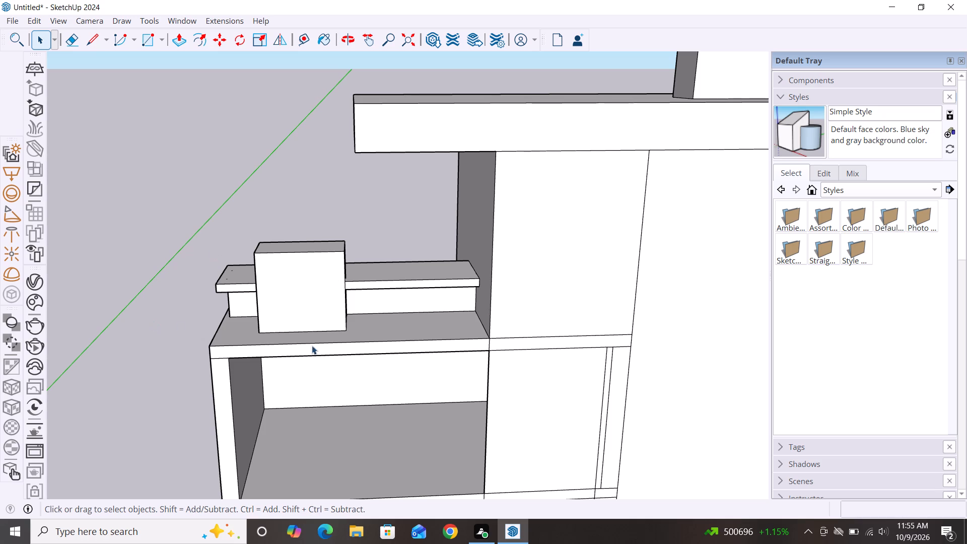
{"action": "scroll", "coordinate": [274, 363], "scroll_direction": "down", "scroll_amount": 2}
{"action": "scroll", "coordinate": [318, 283], "scroll_direction": "down", "scroll_amount": 2}
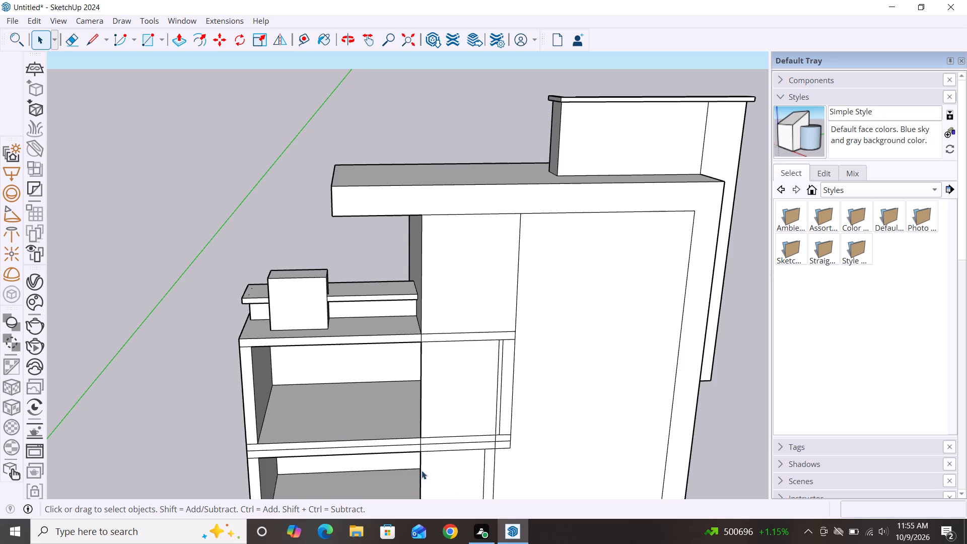
{"action": "scroll", "coordinate": [324, 202], "scroll_direction": "down", "scroll_amount": 5}
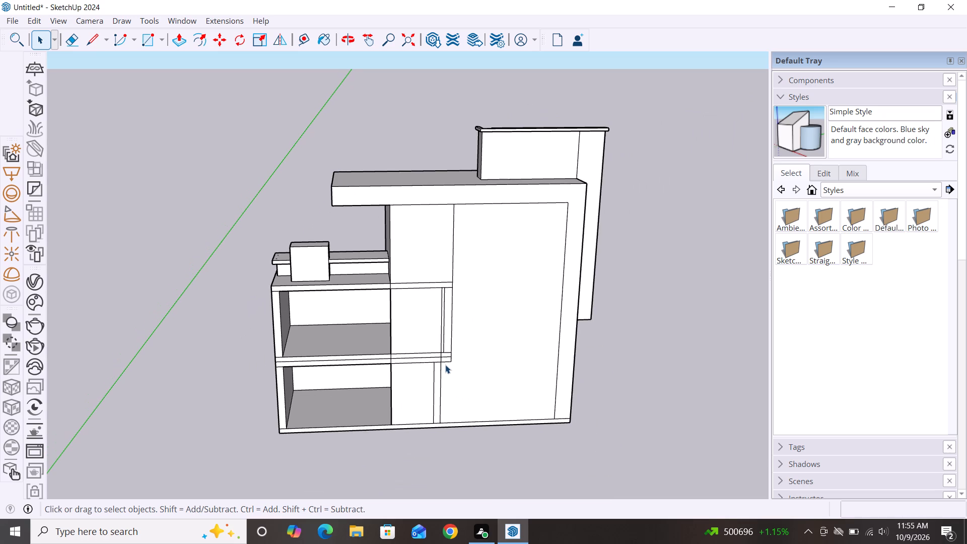
{"action": "middle_click_drag", "start_coordinate": [443, 370], "coordinate": [423, 294]}
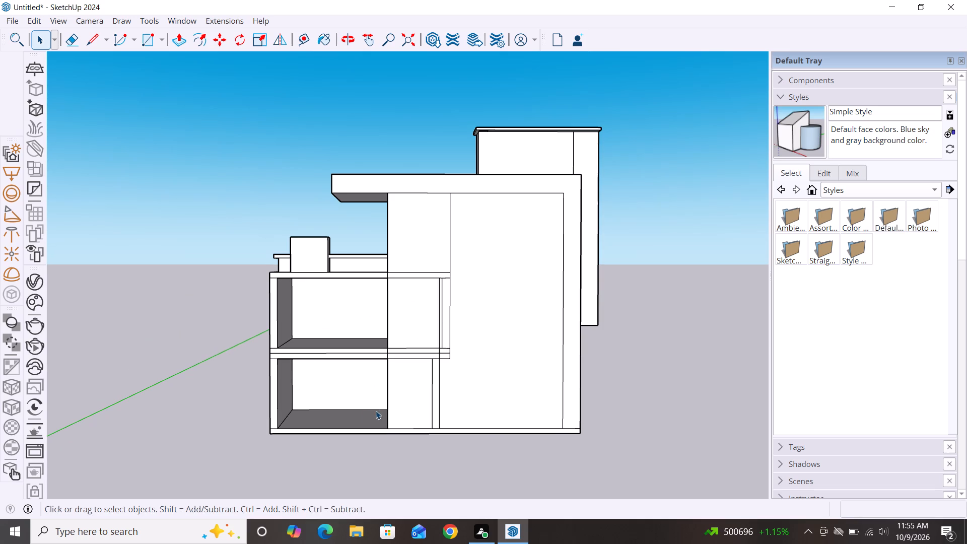
{"action": "double_click", "coordinate": [221, 299]}
{"action": "scroll", "coordinate": [191, 247], "scroll_direction": "down", "scroll_amount": 3}
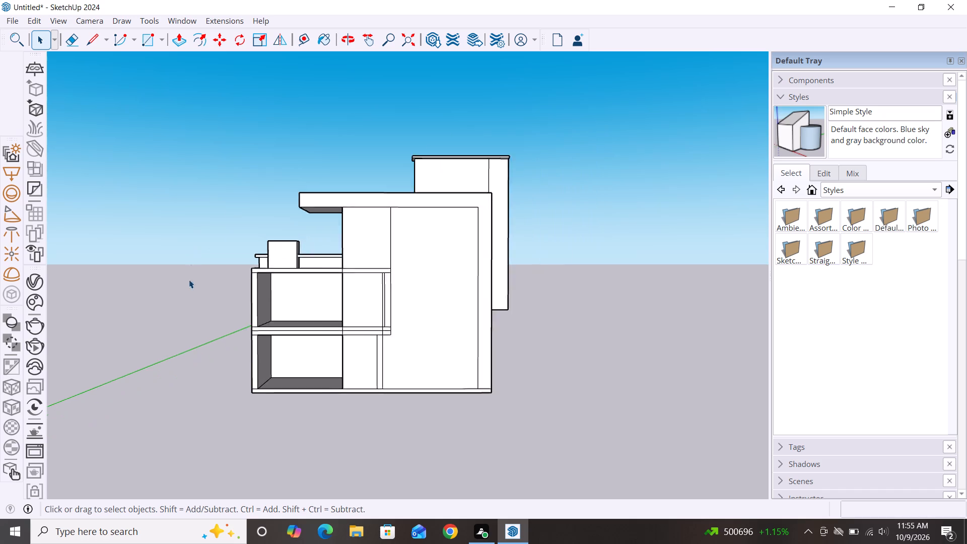
{"action": "scroll", "coordinate": [189, 280], "scroll_direction": "down", "scroll_amount": 1}
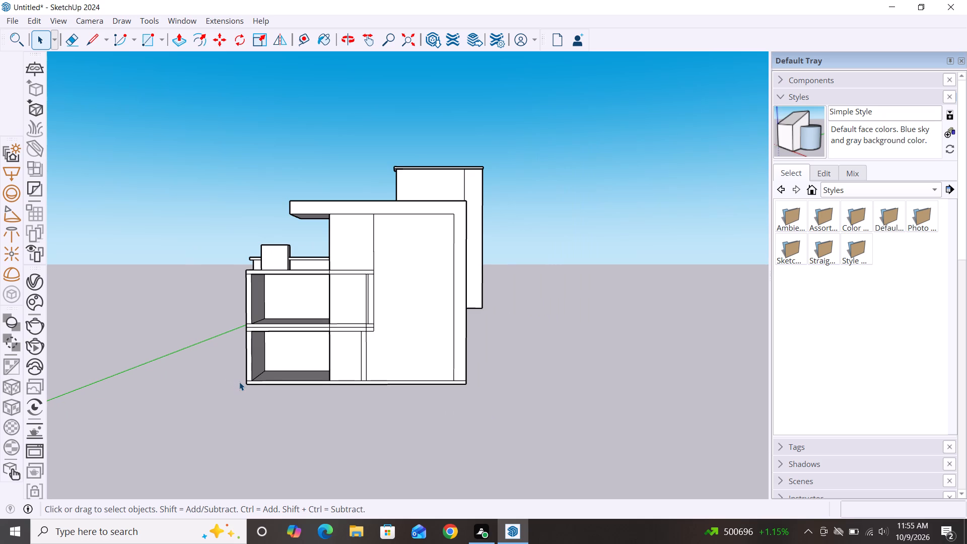
{"action": "scroll", "coordinate": [211, 303], "scroll_direction": "down", "scroll_amount": 1}
{"action": "middle_click_drag", "start_coordinate": [275, 373], "coordinate": [327, 370]}
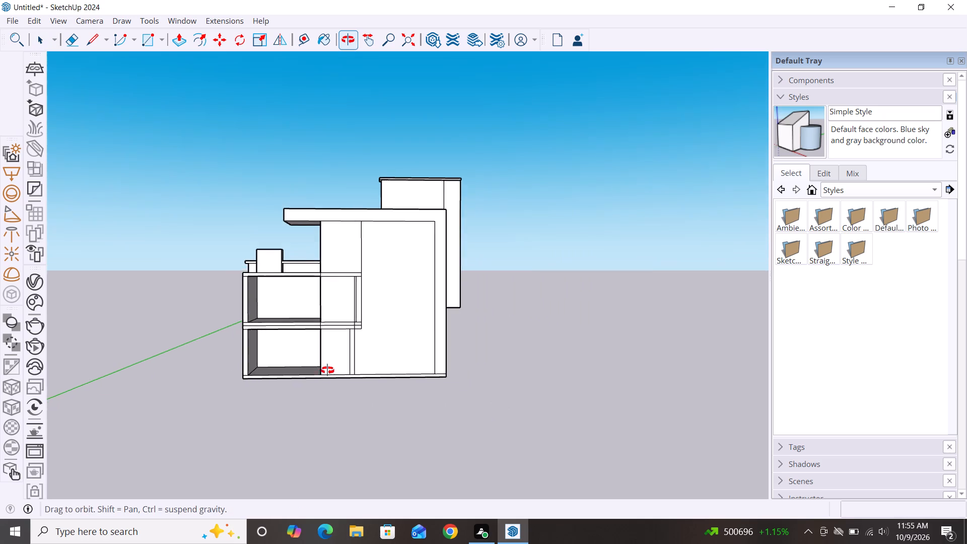
{"action": "middle_click_drag", "start_coordinate": [327, 370], "coordinate": [316, 373]}
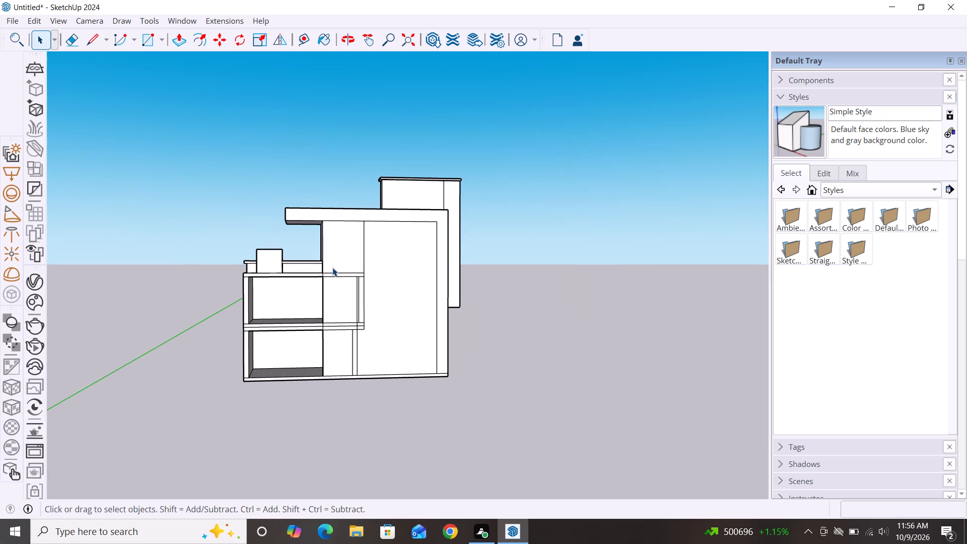
{"action": "scroll", "coordinate": [303, 224], "scroll_direction": "up", "scroll_amount": 7}
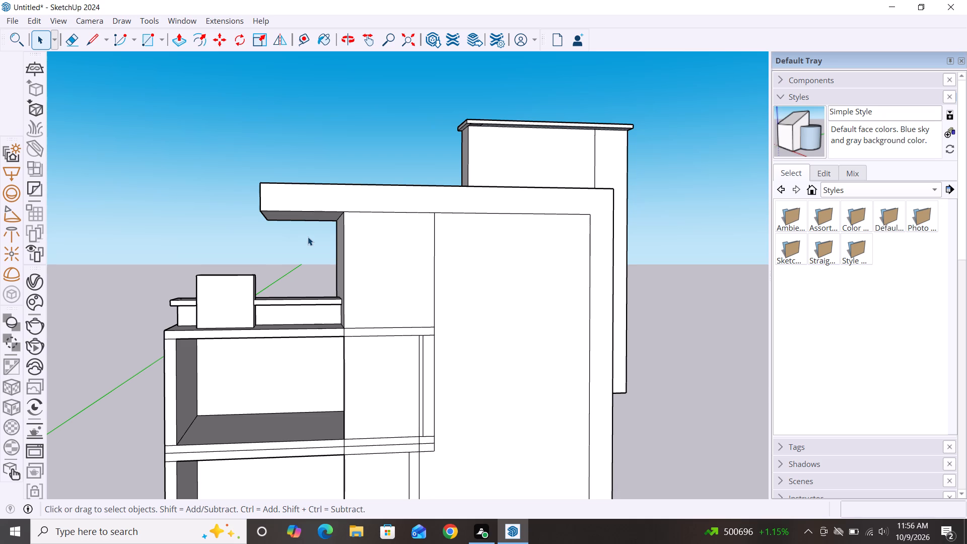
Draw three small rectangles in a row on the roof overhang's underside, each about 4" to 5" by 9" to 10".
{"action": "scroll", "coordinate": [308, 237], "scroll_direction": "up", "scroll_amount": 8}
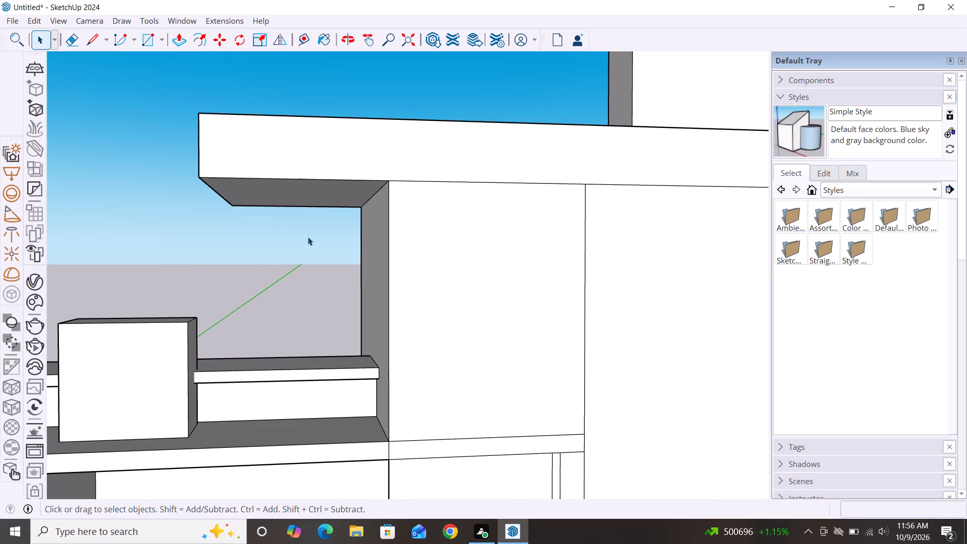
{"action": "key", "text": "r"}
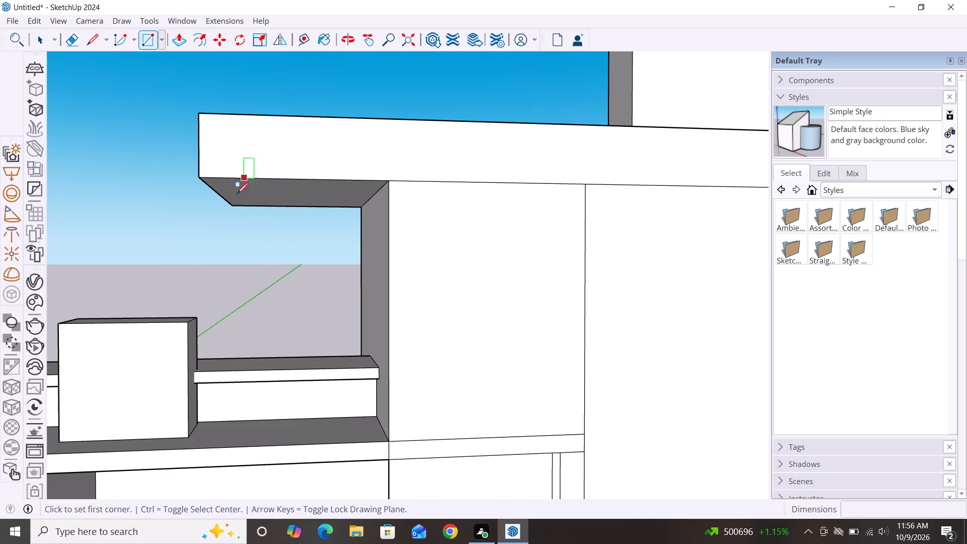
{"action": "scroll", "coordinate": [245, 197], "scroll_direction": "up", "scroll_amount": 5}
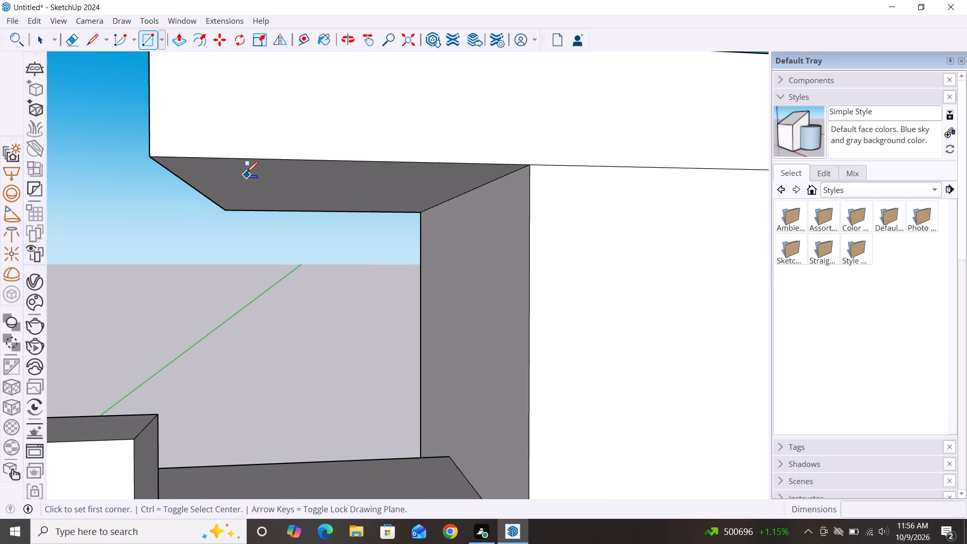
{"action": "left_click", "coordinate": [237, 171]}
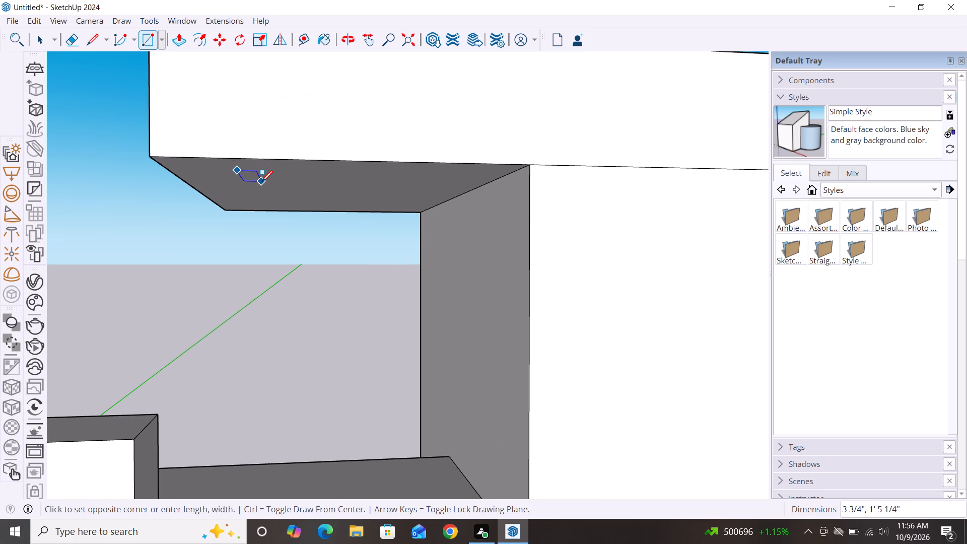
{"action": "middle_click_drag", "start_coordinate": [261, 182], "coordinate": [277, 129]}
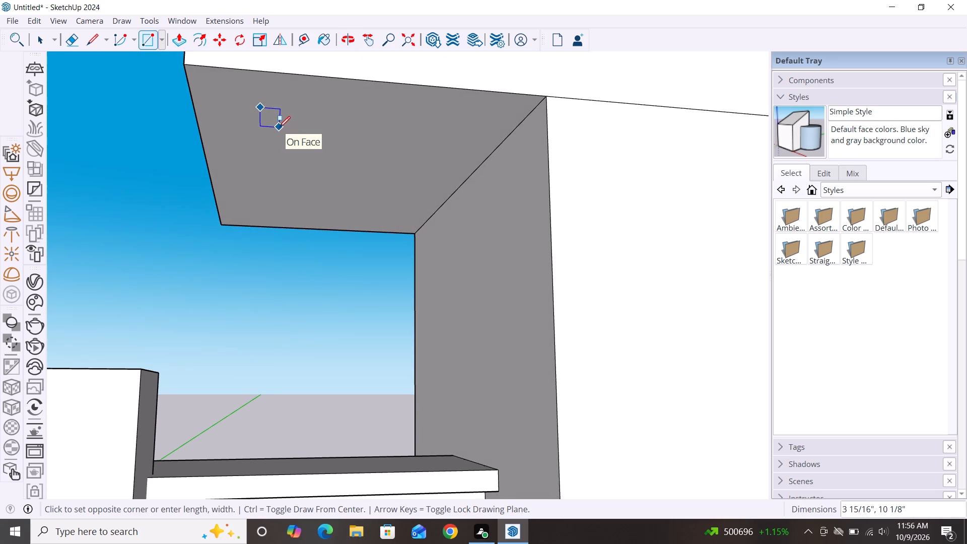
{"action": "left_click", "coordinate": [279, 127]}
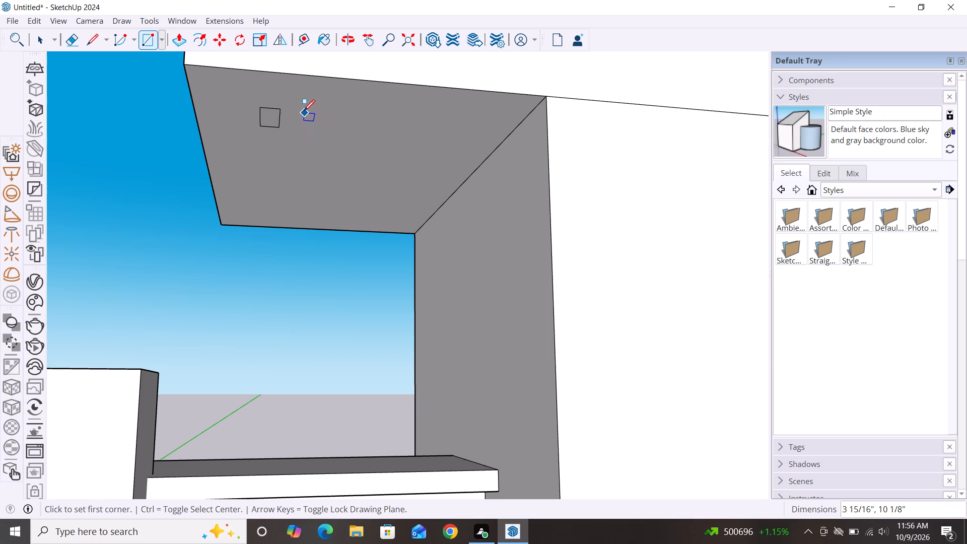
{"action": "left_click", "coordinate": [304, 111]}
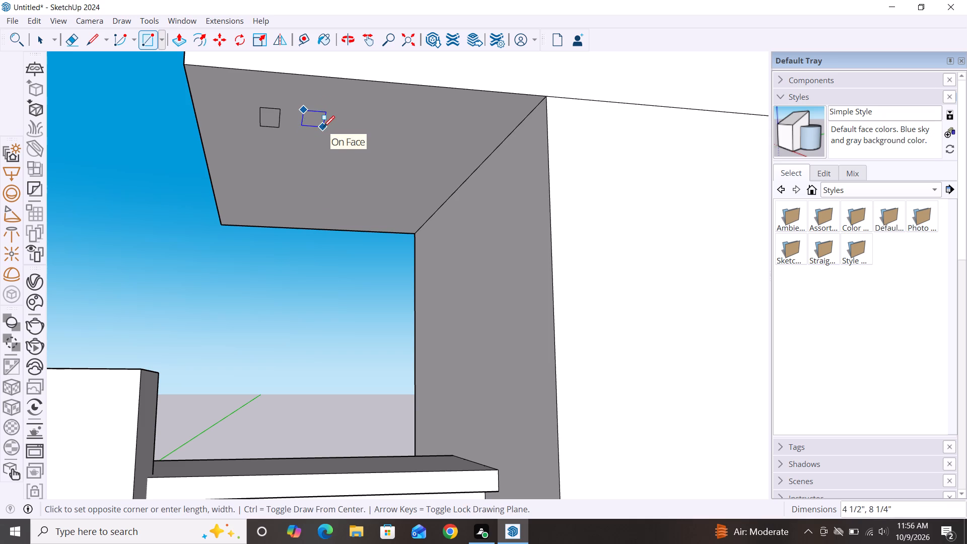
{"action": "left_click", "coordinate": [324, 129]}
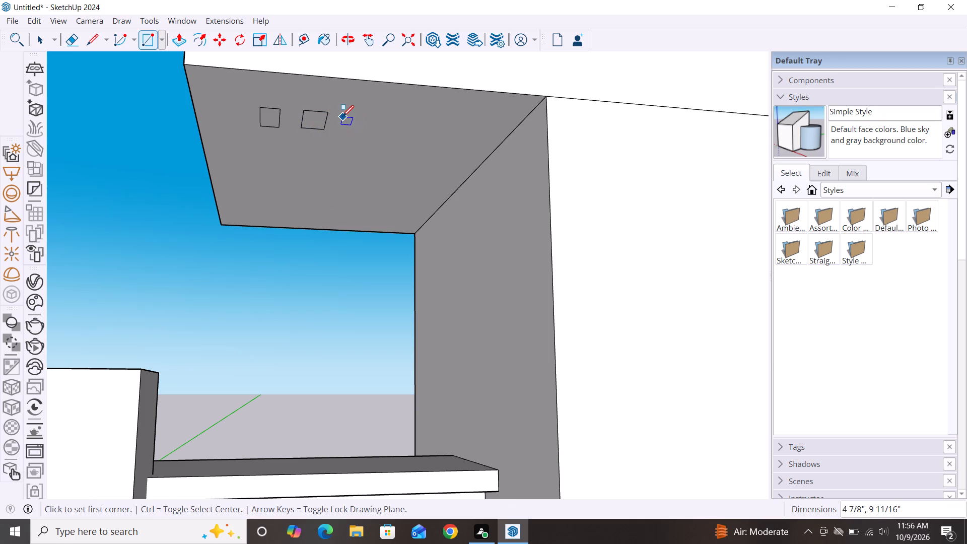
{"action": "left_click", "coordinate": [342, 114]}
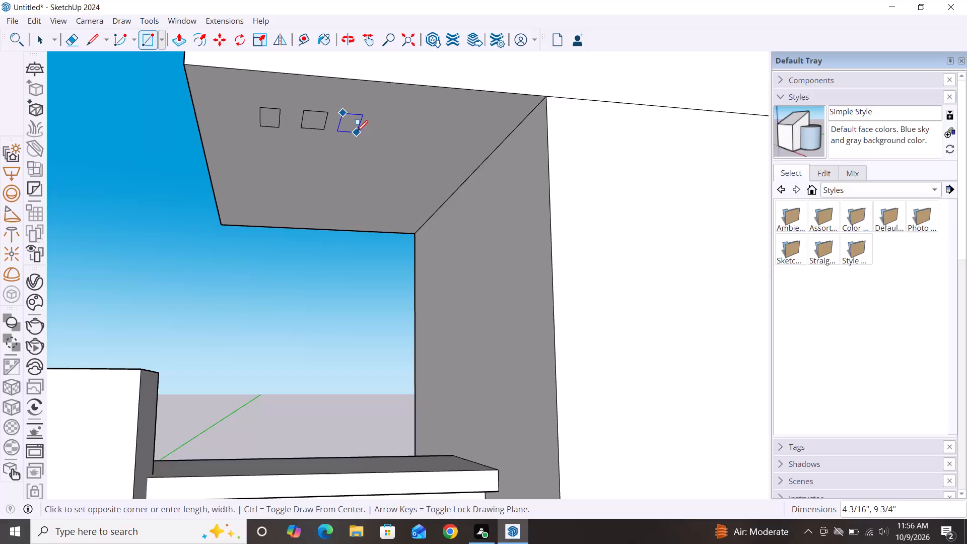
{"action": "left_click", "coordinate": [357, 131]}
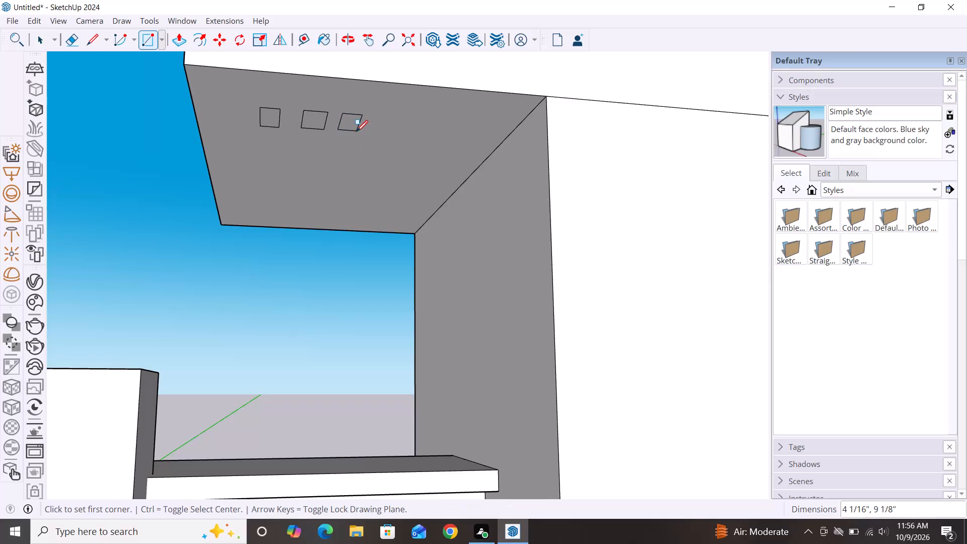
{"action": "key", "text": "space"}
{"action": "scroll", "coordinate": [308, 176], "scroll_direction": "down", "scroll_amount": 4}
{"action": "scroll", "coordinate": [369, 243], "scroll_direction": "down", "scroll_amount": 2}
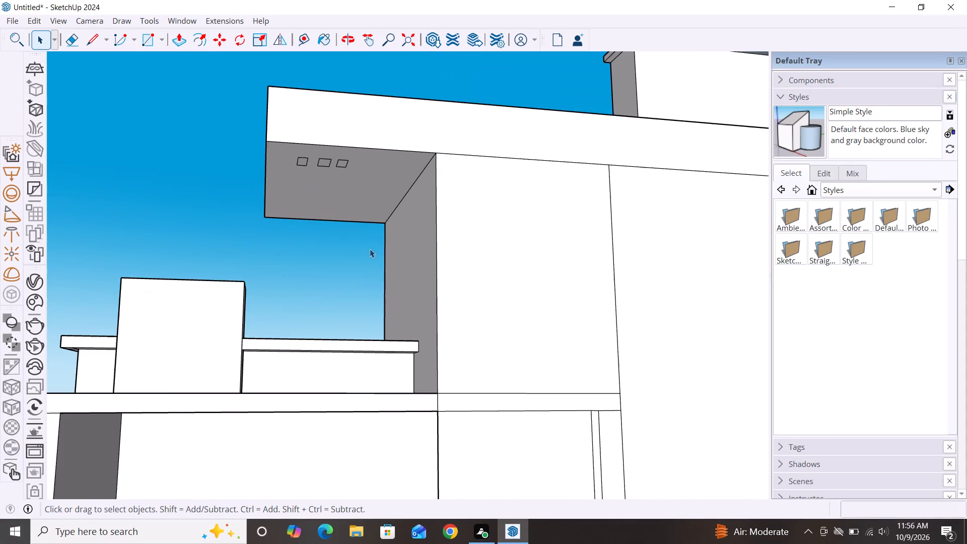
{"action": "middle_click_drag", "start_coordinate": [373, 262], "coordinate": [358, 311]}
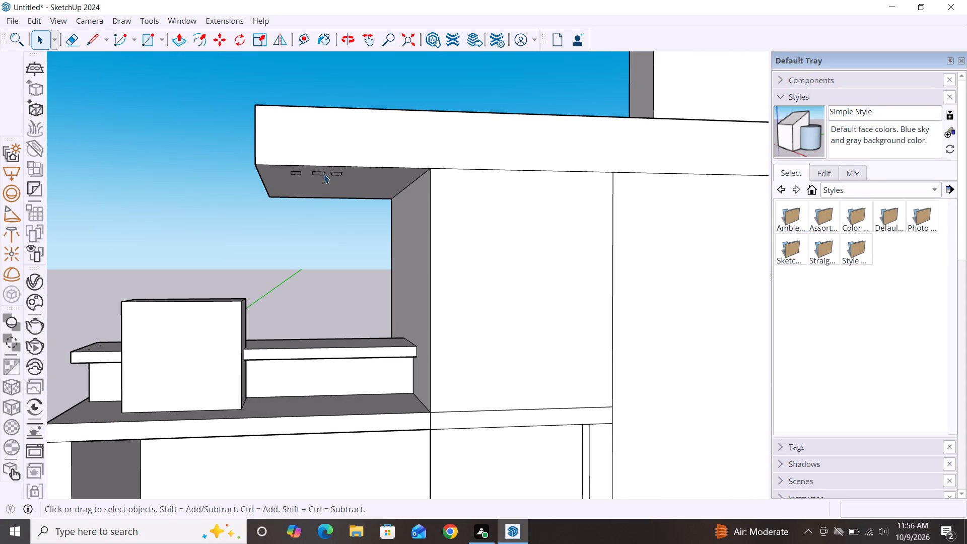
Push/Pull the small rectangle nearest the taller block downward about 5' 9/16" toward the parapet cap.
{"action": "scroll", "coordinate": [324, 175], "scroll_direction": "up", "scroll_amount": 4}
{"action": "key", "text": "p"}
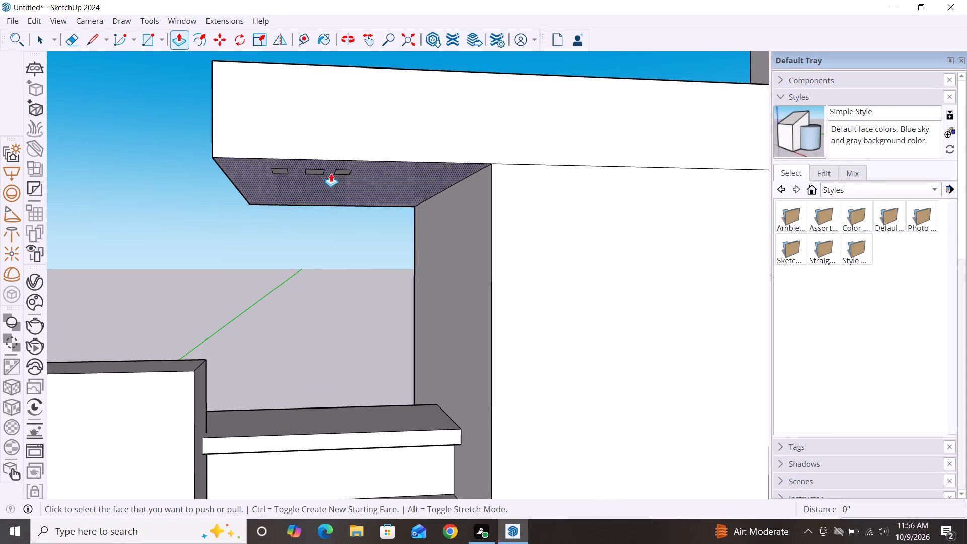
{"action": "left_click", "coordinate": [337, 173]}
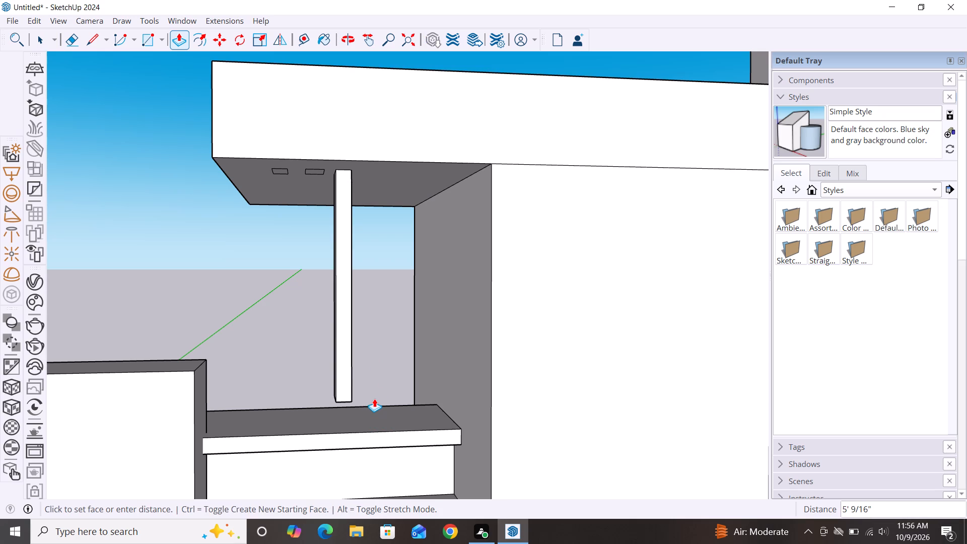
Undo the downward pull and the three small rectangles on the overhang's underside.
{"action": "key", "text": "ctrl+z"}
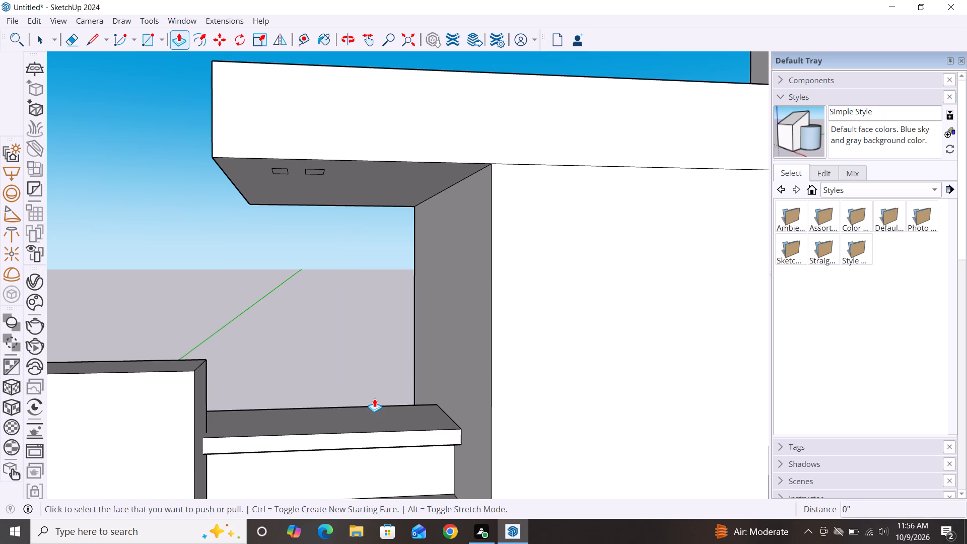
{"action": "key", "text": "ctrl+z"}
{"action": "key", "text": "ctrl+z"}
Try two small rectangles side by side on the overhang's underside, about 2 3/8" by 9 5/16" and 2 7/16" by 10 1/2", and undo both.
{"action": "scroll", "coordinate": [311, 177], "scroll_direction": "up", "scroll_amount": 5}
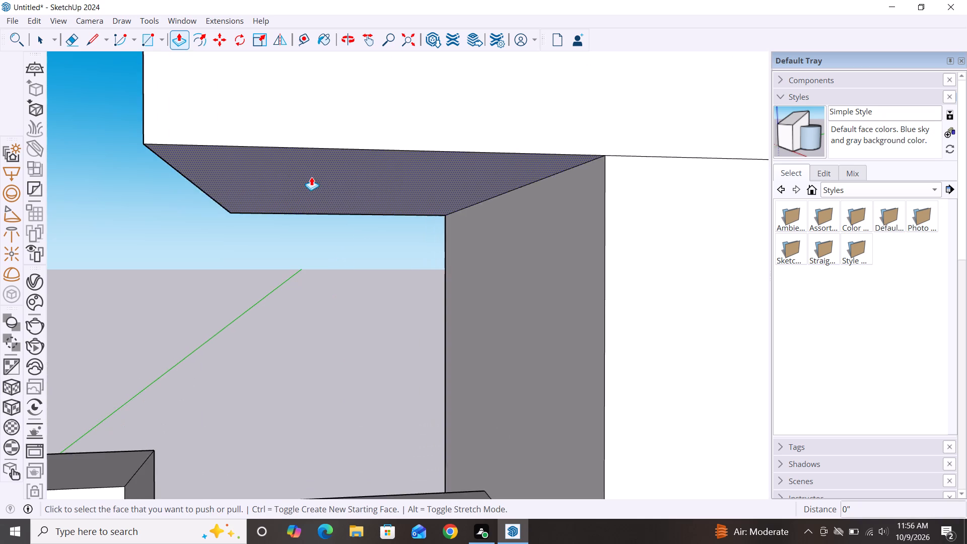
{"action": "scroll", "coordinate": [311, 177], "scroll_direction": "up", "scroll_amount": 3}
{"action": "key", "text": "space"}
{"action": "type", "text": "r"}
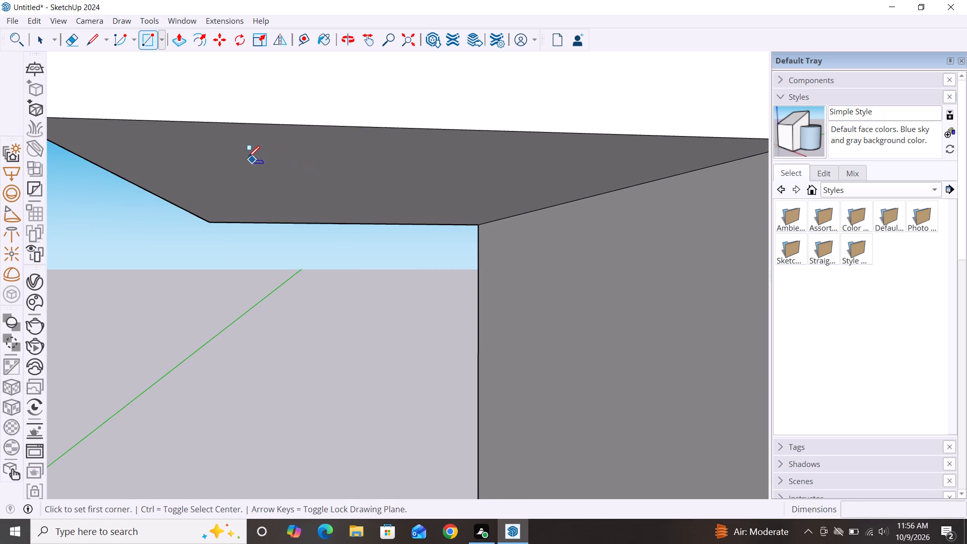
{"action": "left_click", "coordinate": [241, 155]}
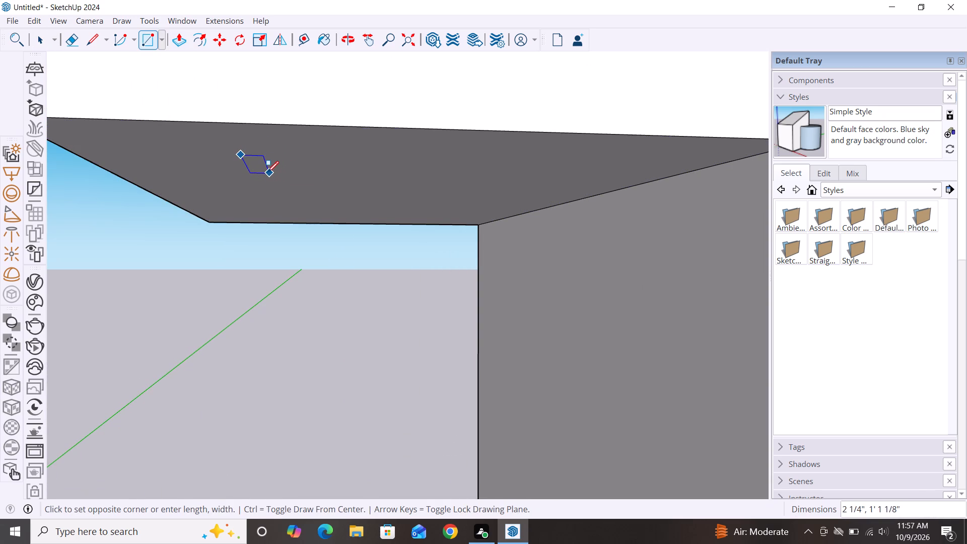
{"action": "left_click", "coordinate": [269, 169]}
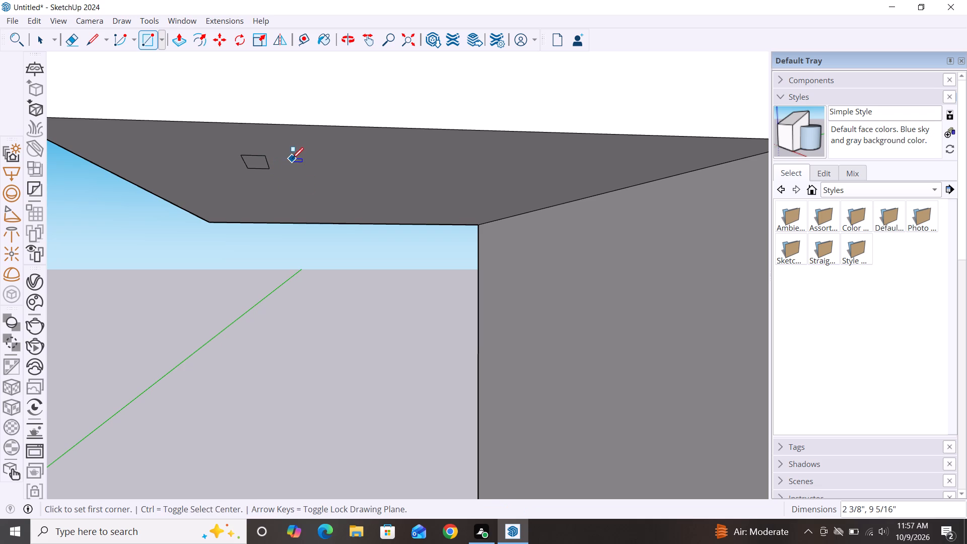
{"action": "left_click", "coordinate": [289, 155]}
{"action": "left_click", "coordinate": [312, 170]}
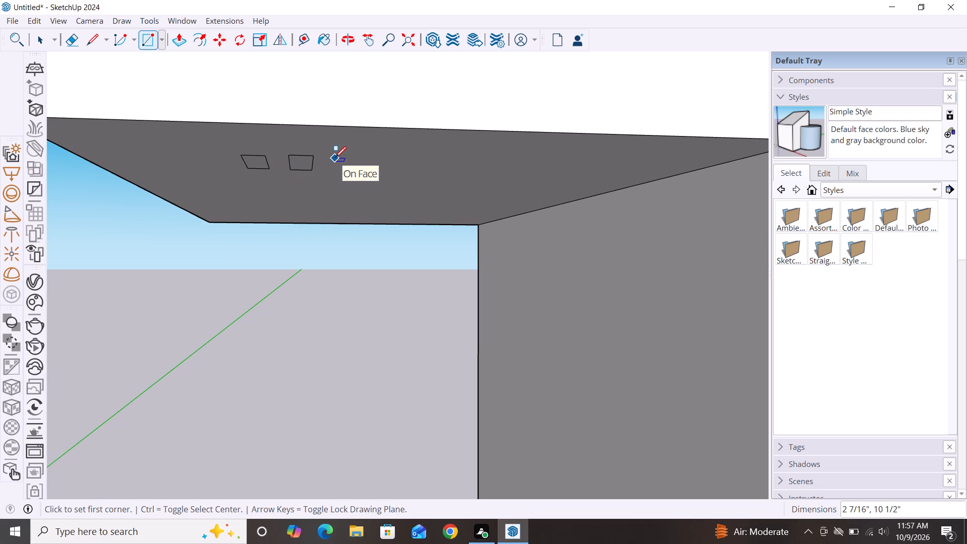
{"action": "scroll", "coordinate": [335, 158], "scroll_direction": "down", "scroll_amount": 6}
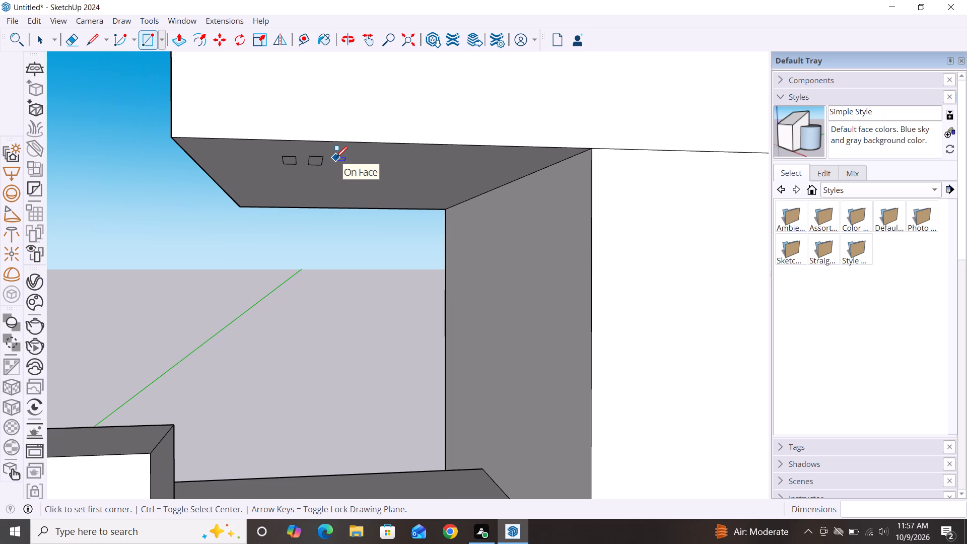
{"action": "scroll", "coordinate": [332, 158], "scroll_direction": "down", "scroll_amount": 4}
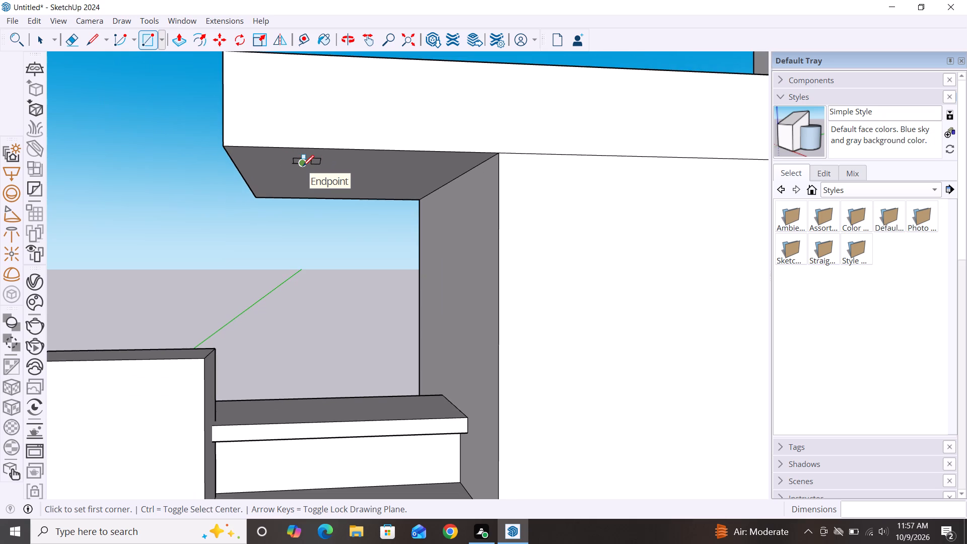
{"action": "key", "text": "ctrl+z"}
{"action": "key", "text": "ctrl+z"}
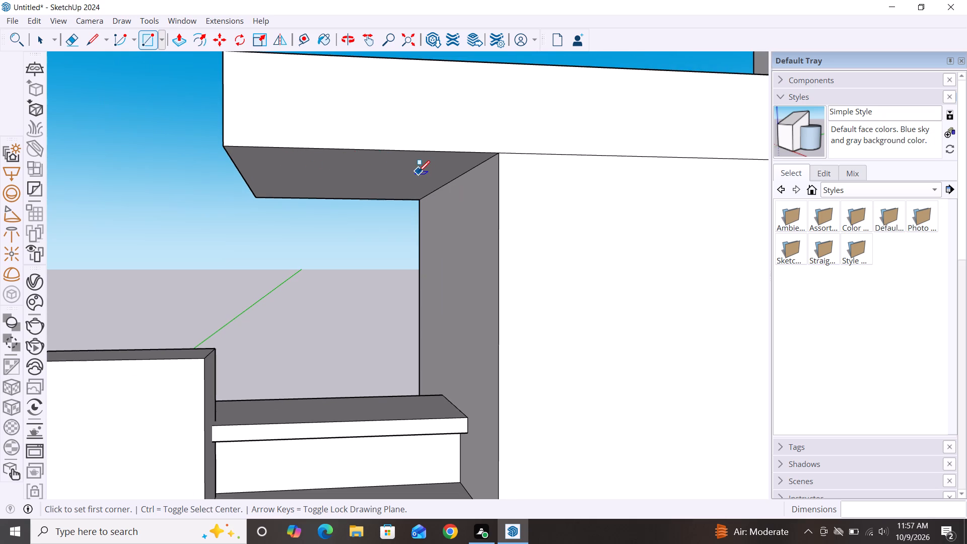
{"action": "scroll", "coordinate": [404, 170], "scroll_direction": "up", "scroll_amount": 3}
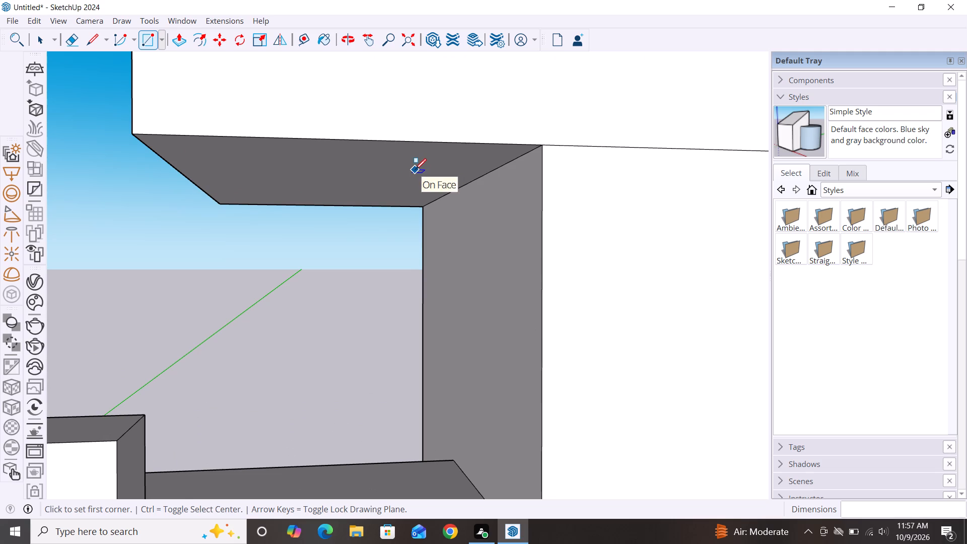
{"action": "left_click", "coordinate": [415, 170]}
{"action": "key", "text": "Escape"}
Draw a small rectangle about 4 11/16" by 6 5/16" on the overhang's underside, near the taller block and the front edge.
{"action": "scroll", "coordinate": [402, 232], "scroll_direction": "down", "scroll_amount": 3}
{"action": "key", "text": "space"}
{"action": "middle_click_drag", "start_coordinate": [425, 301], "coordinate": [430, 225], "text": "alt"}
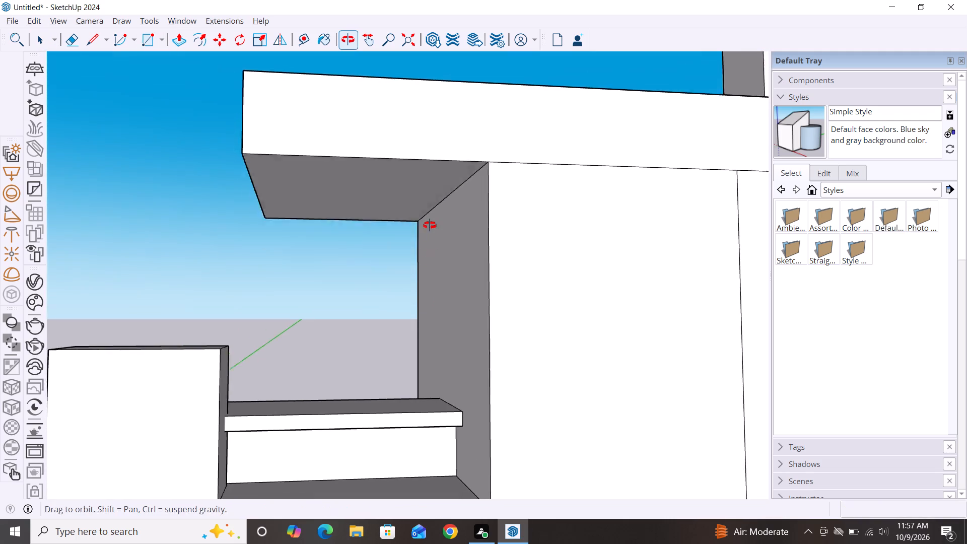
{"action": "middle_click_drag", "start_coordinate": [430, 225], "coordinate": [430, 224], "text": "alt"}
{"action": "scroll", "coordinate": [396, 141], "scroll_direction": "up", "scroll_amount": 3}
{"action": "key", "text": "r"}
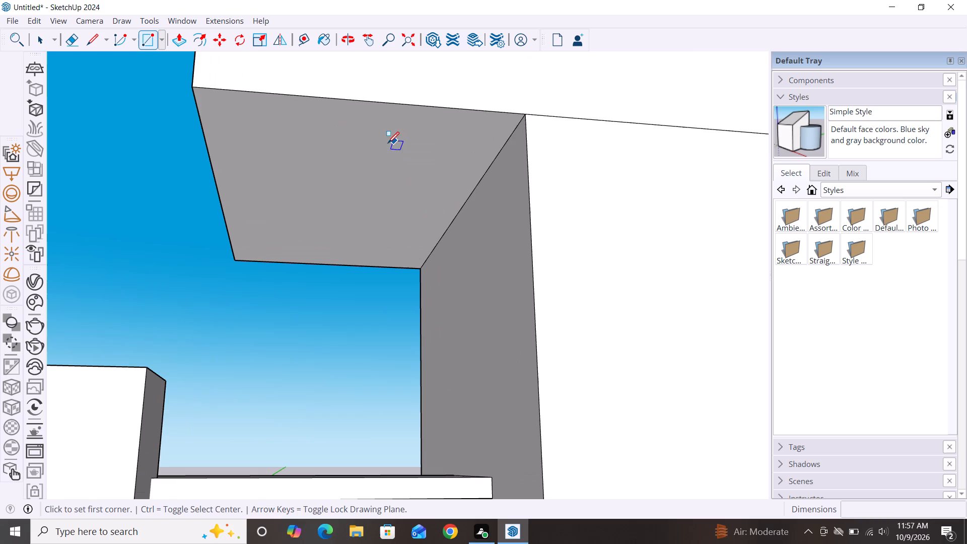
{"action": "left_click", "coordinate": [428, 138]}
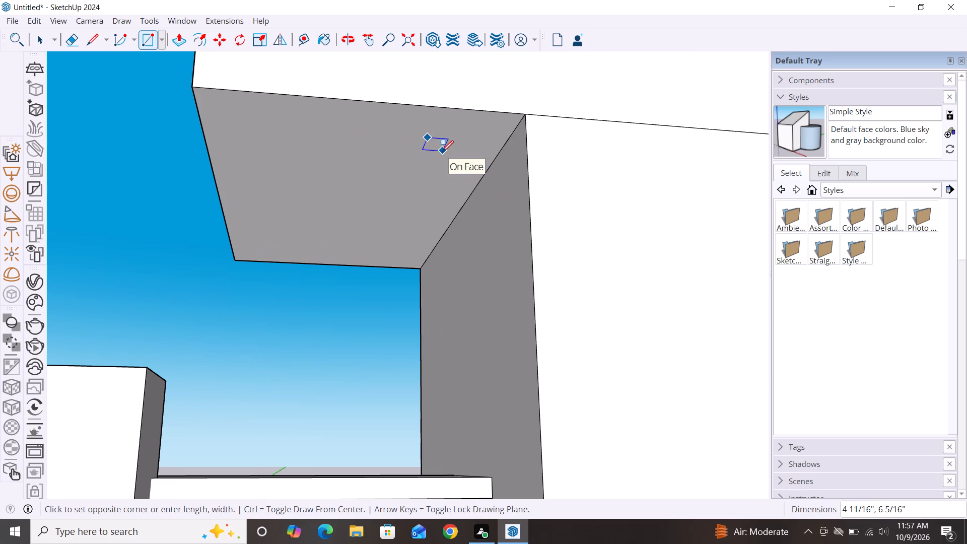
{"action": "left_click", "coordinate": [442, 152]}
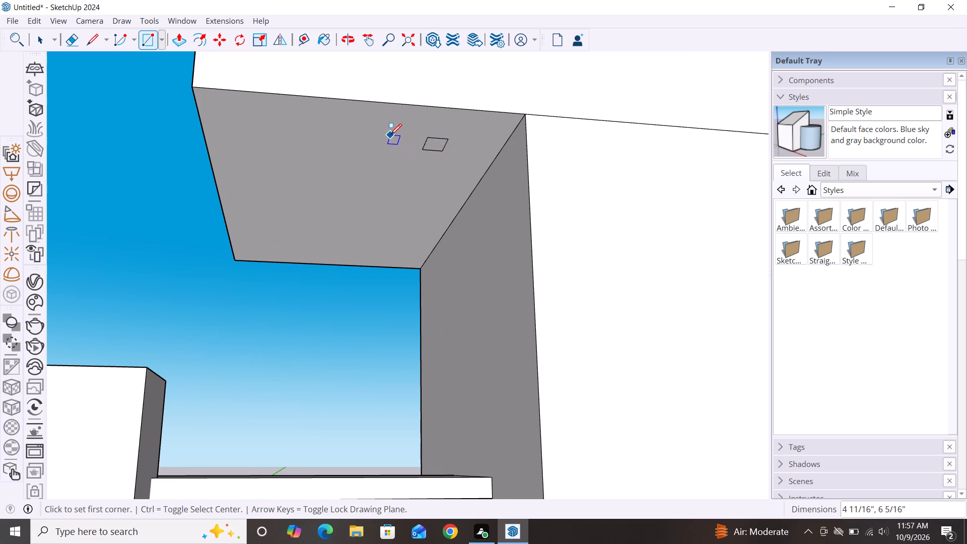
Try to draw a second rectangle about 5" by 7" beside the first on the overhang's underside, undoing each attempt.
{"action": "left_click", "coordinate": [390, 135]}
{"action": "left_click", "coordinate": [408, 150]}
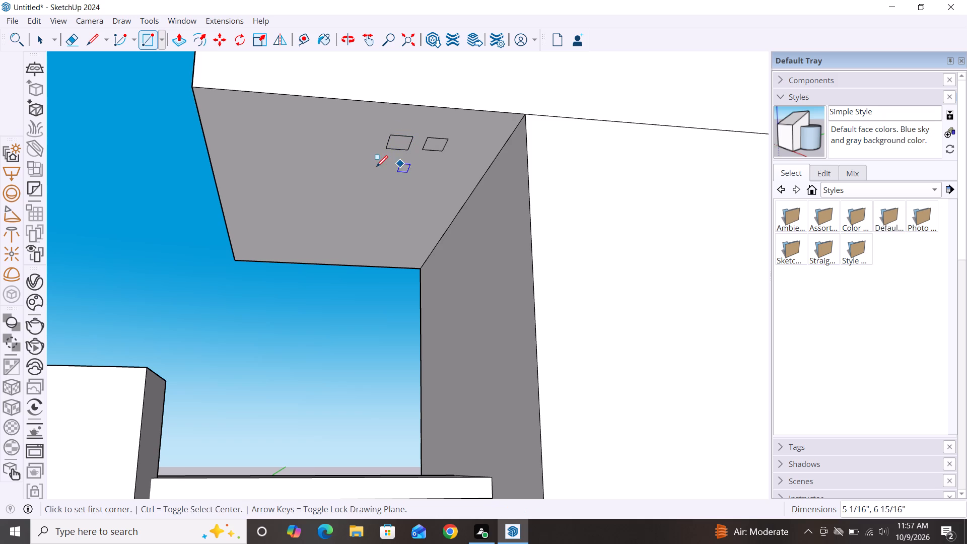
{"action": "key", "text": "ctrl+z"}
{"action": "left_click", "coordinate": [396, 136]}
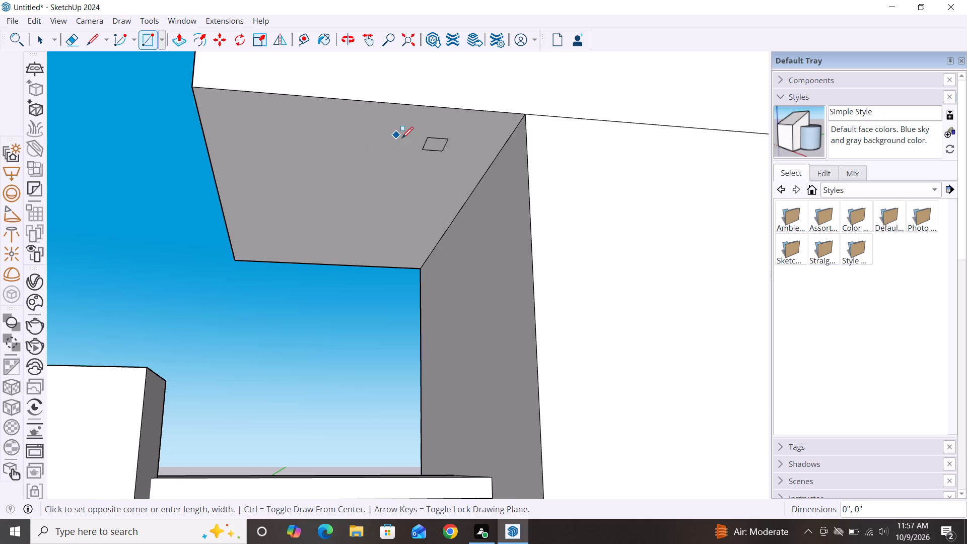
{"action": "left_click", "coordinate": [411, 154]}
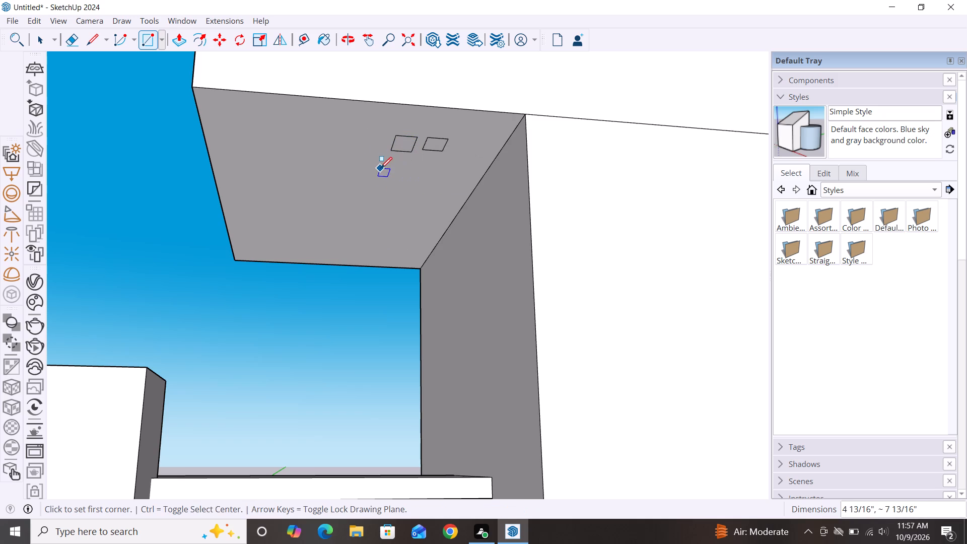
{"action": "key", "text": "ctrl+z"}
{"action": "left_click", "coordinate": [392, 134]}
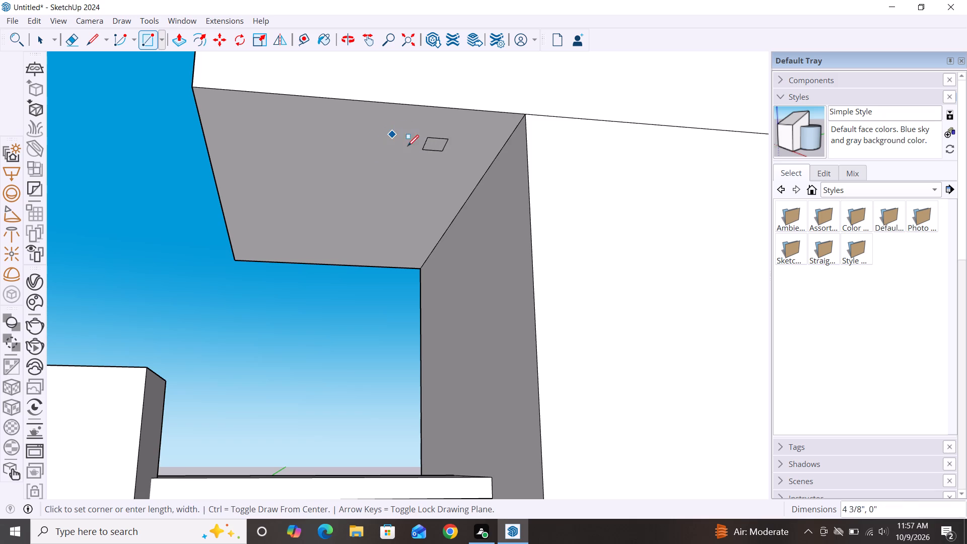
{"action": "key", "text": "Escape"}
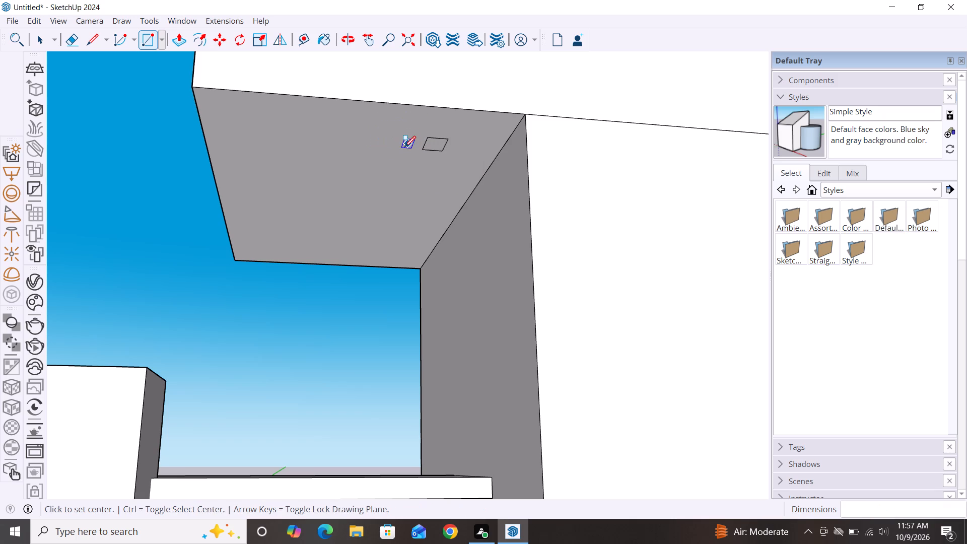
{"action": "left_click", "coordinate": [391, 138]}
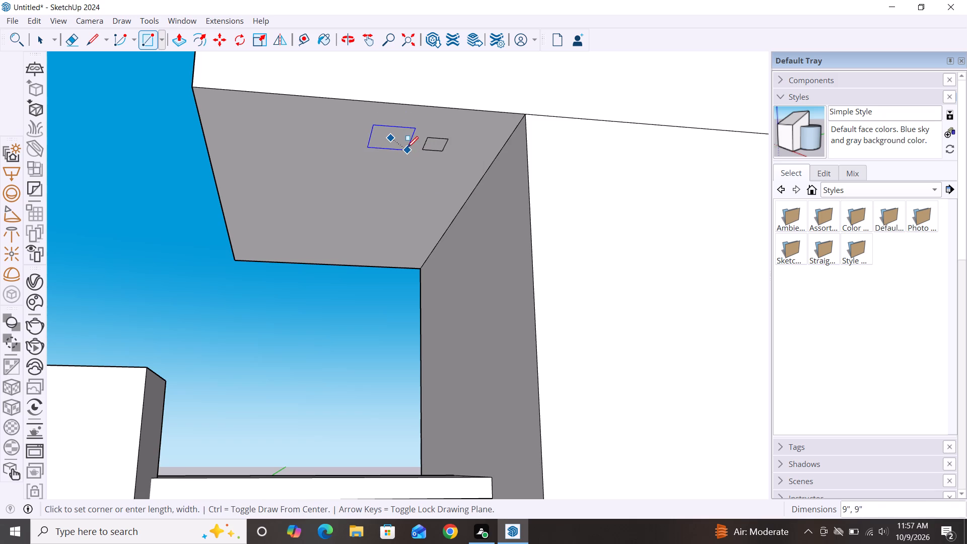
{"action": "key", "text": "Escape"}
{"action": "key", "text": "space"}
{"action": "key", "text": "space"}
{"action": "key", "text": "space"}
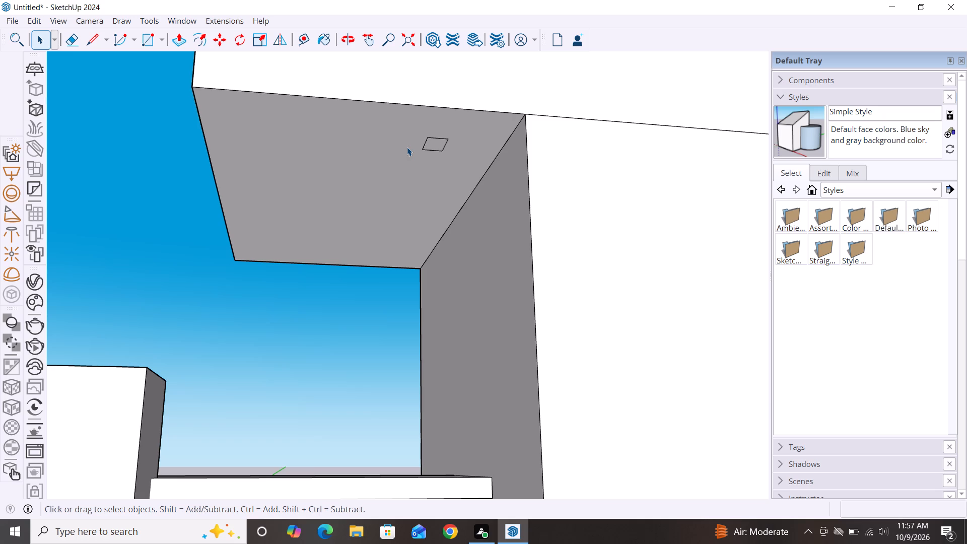
Draw two more small rectangles in a row beside the first on the overhang's underside, the outermost about 4 3/4" by 6 9/16".
{"action": "key", "text": "r"}
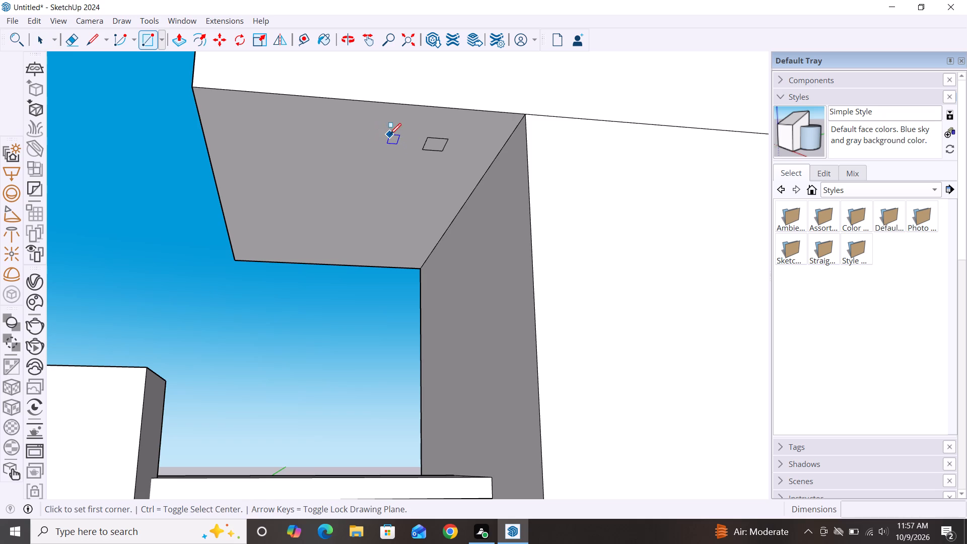
{"action": "left_click", "coordinate": [390, 134]}
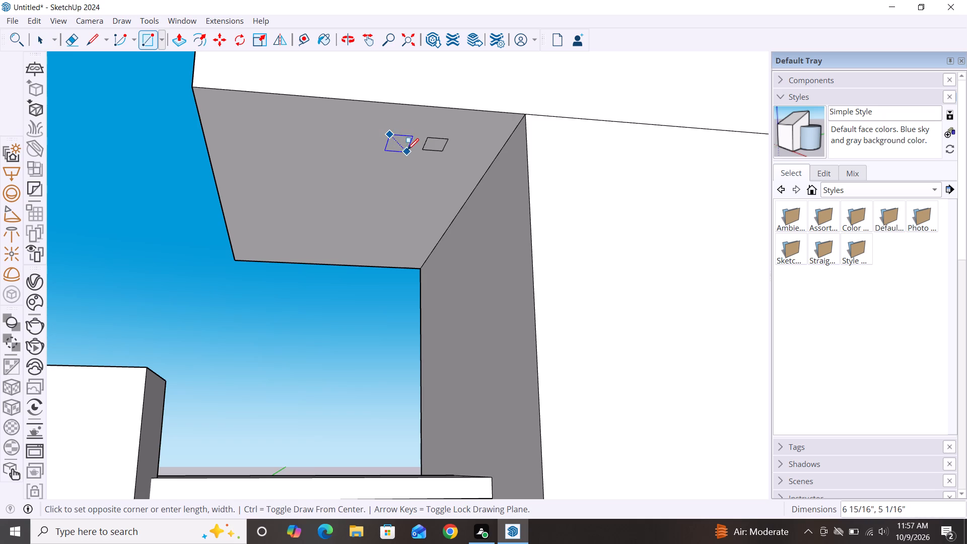
{"action": "left_click", "coordinate": [408, 149]}
{"action": "left_click", "coordinate": [358, 134]}
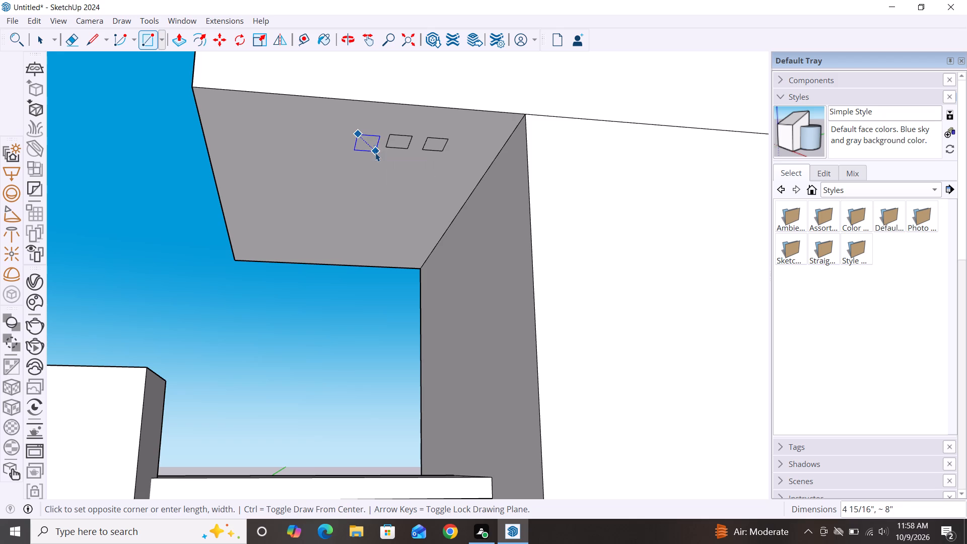
{"action": "key", "text": "space"}
{"action": "type", "text": "r"}
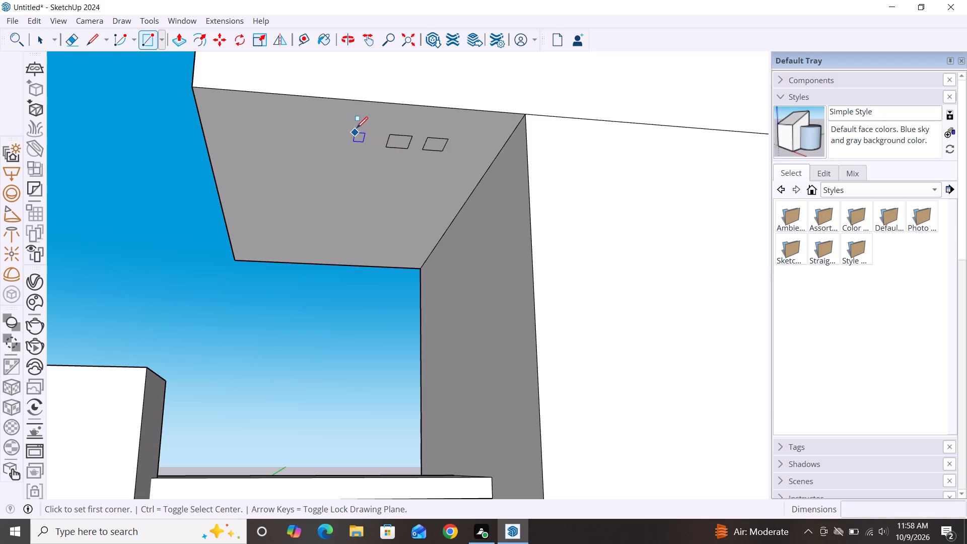
{"action": "left_click", "coordinate": [357, 130]}
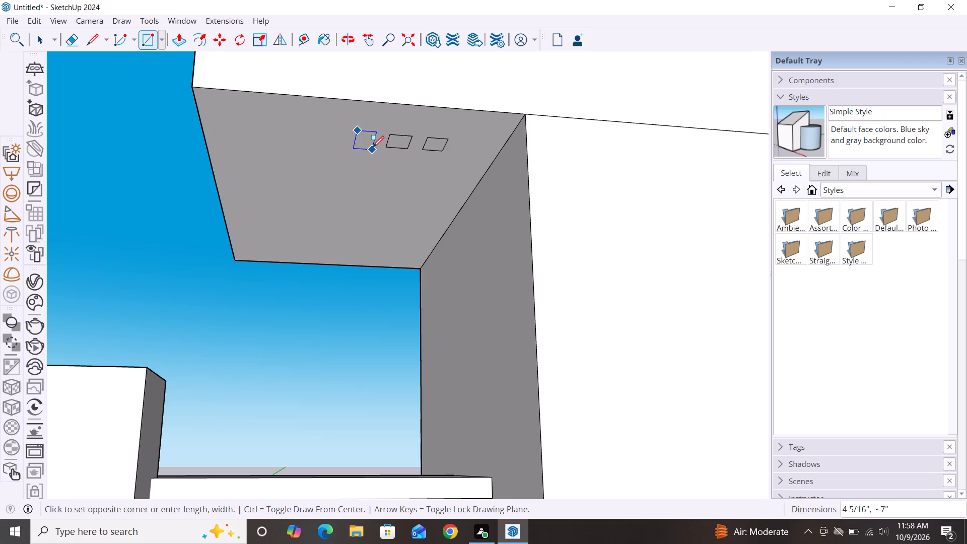
{"action": "left_click", "coordinate": [376, 145]}
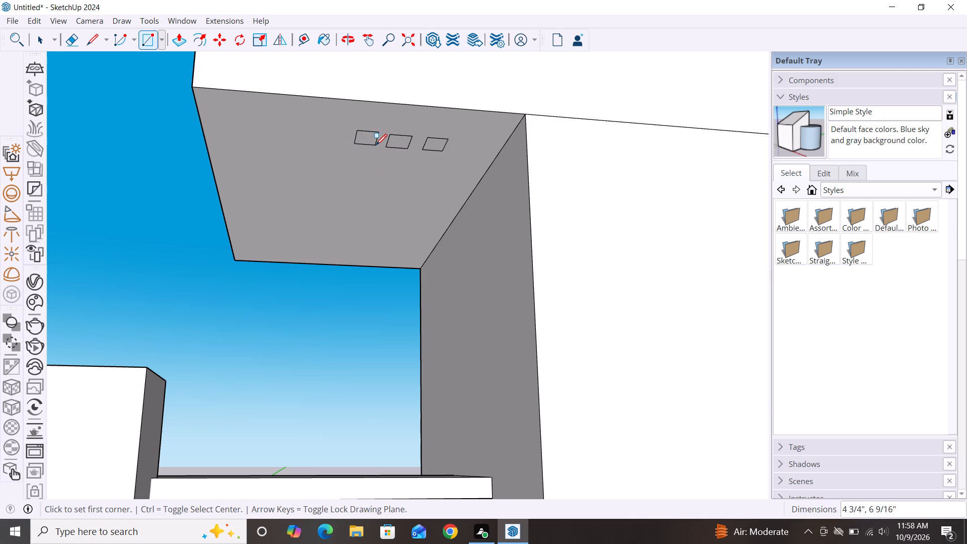
{"action": "key", "text": "space"}
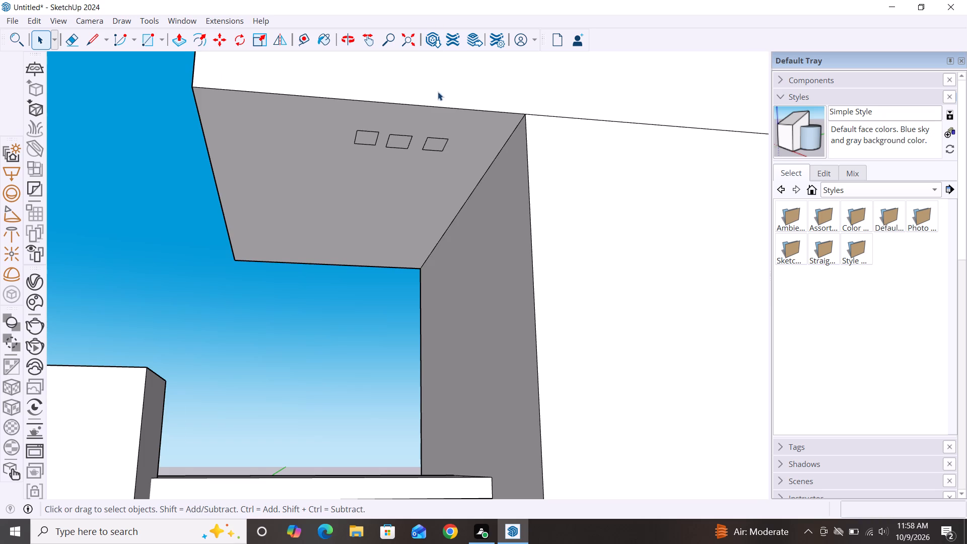
Push/Pull the three small rectangles on the overhang's underside down 5' 2 5/8" each to form equal vertical posts.
{"action": "scroll", "coordinate": [437, 103], "scroll_direction": "down", "scroll_amount": 5}
{"action": "middle_click_drag", "start_coordinate": [425, 223], "coordinate": [430, 286]}
{"action": "scroll", "coordinate": [446, 144], "scroll_direction": "up", "scroll_amount": 3}
{"action": "key", "text": "p"}
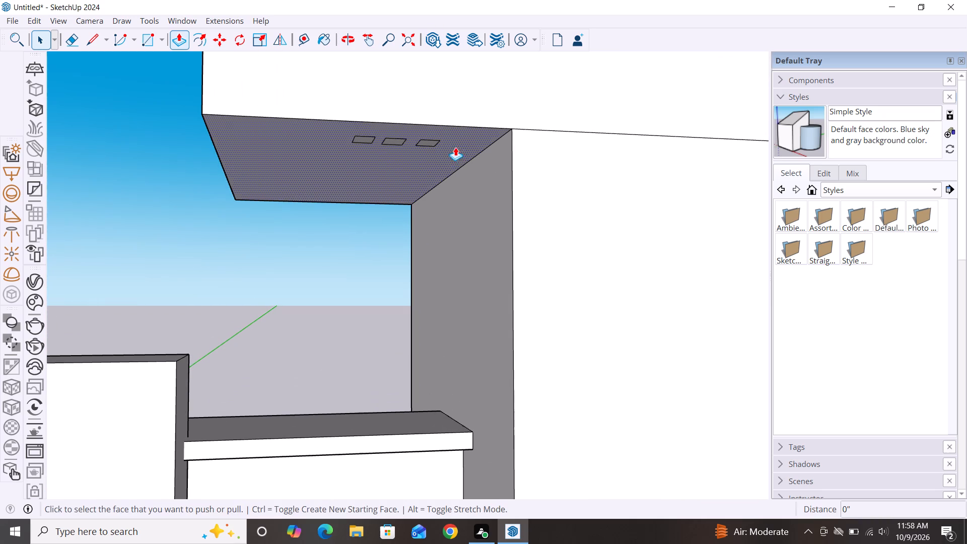
{"action": "left_click", "coordinate": [430, 142]}
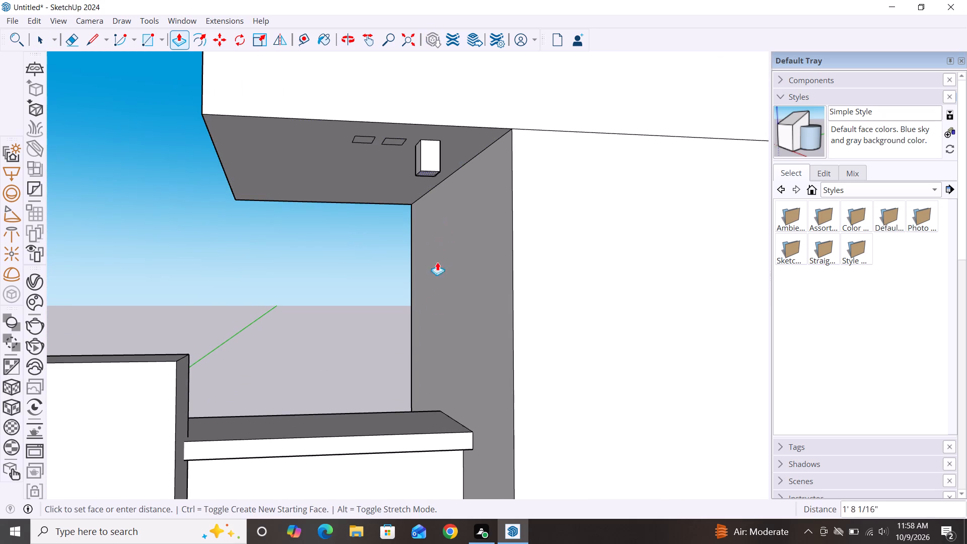
{"action": "left_click", "coordinate": [448, 404]}
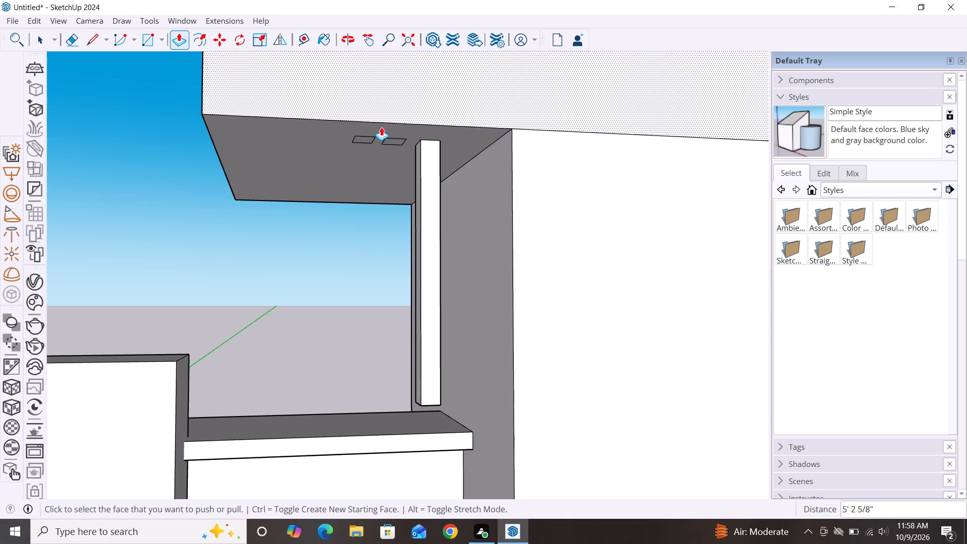
{"action": "left_click", "coordinate": [394, 144]}
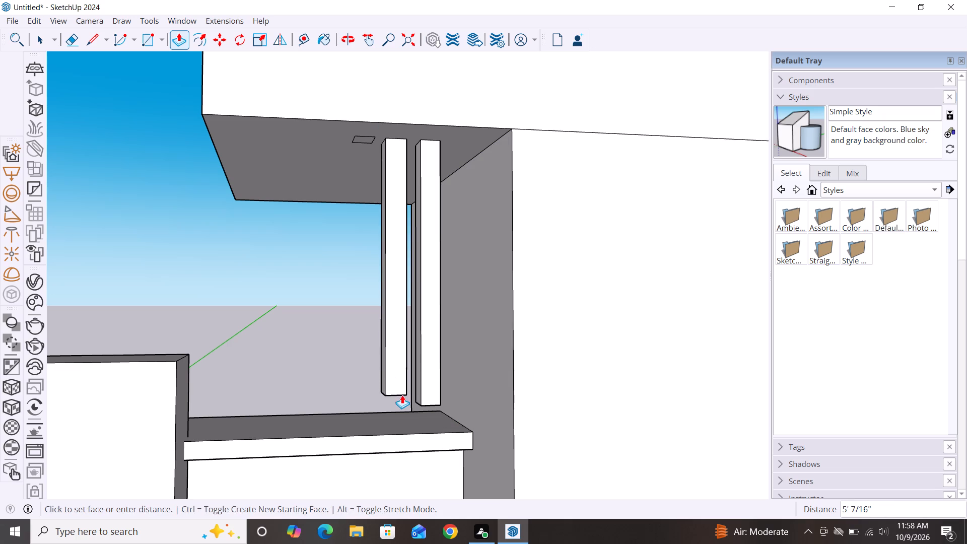
{"action": "left_click", "coordinate": [424, 402]}
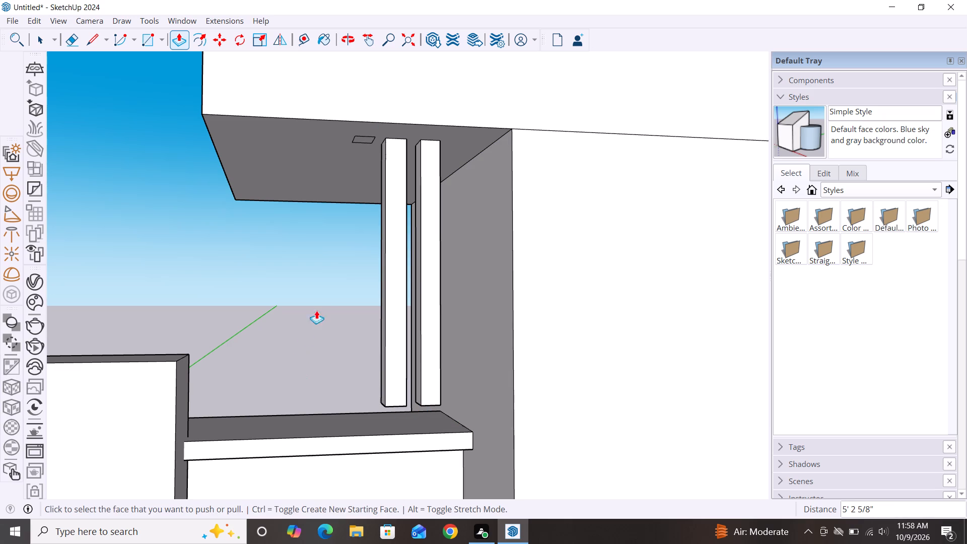
{"action": "left_click", "coordinate": [362, 141]}
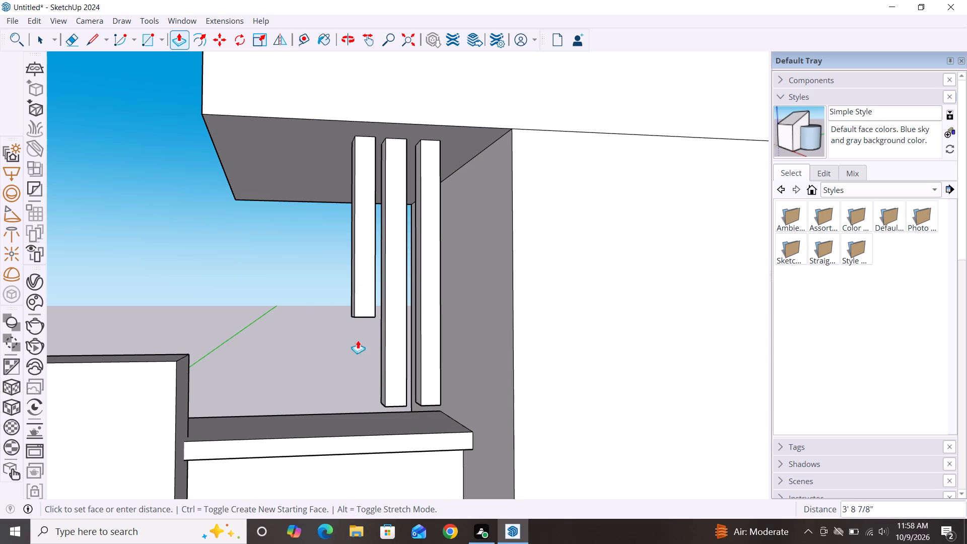
{"action": "left_click", "coordinate": [399, 408]}
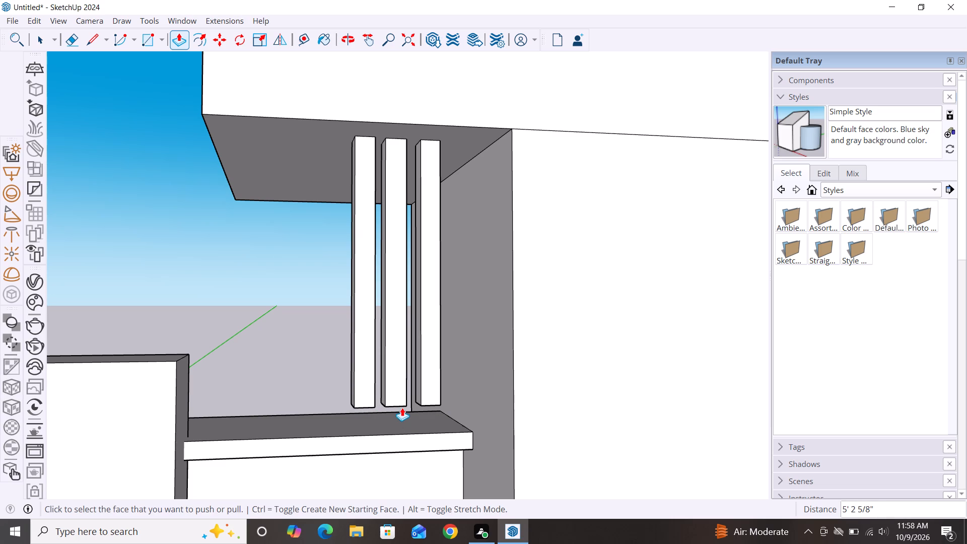
{"action": "key", "text": "space"}
Pull the front face of the taller block's frame, including the roof overhang, forward about 3' 2 5/8".
{"action": "scroll", "coordinate": [425, 71], "scroll_direction": "down", "scroll_amount": 11}
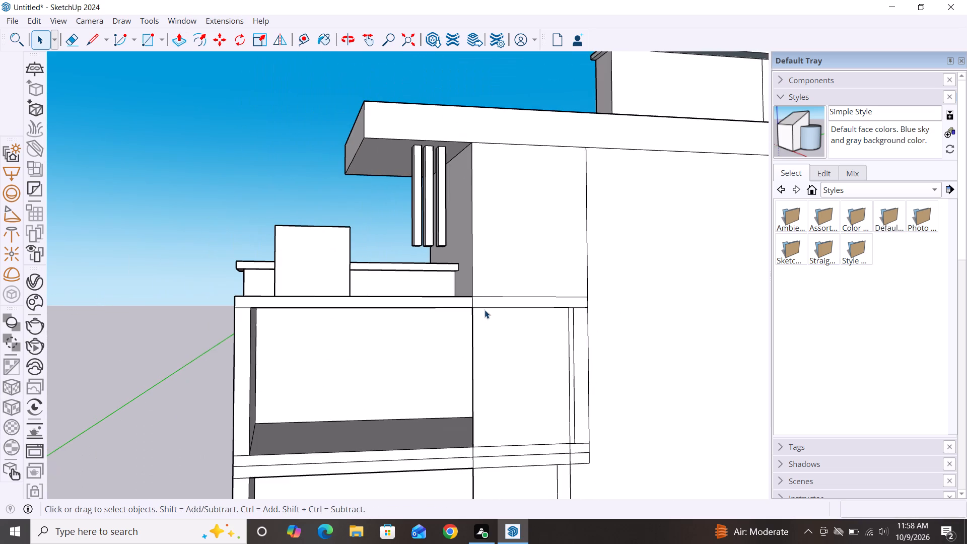
{"action": "middle_click_drag", "start_coordinate": [485, 310], "coordinate": [358, 352]}
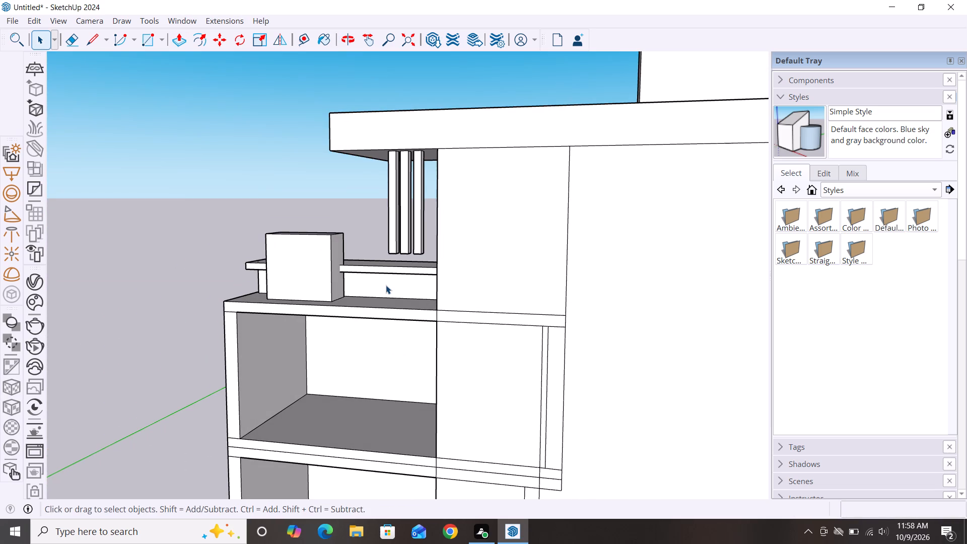
{"action": "scroll", "coordinate": [323, 244], "scroll_direction": "down", "scroll_amount": 3}
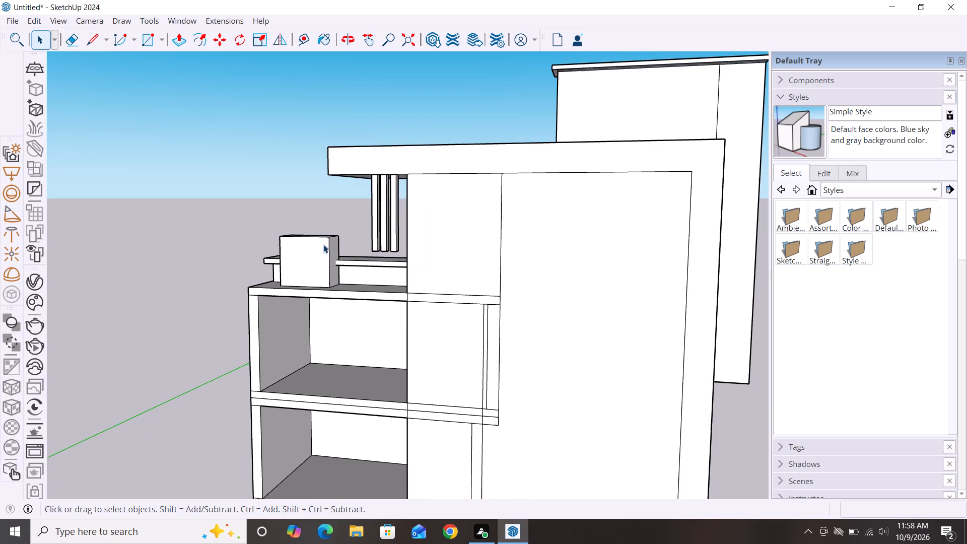
{"action": "middle_click_drag", "start_coordinate": [399, 325], "coordinate": [481, 346]}
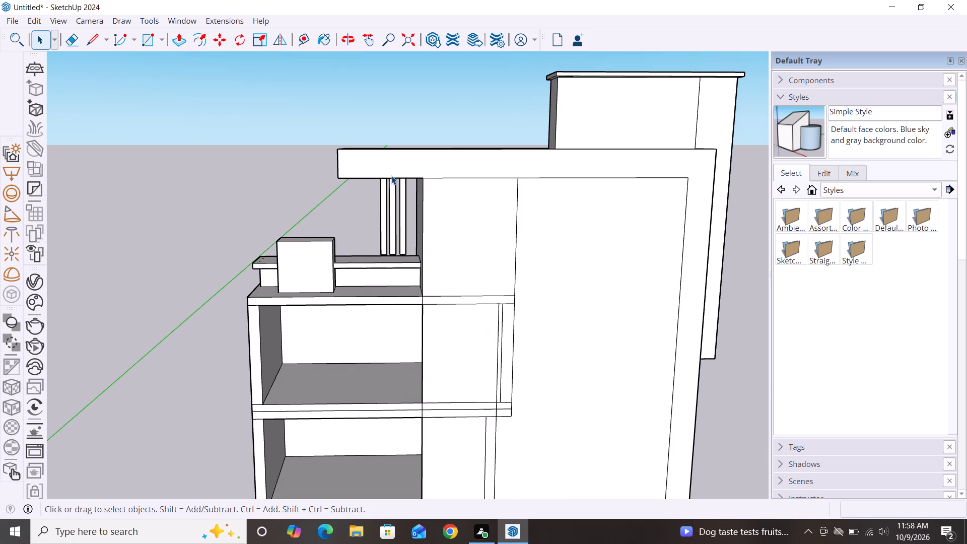
{"action": "scroll", "coordinate": [391, 176], "scroll_direction": "down", "scroll_amount": 2}
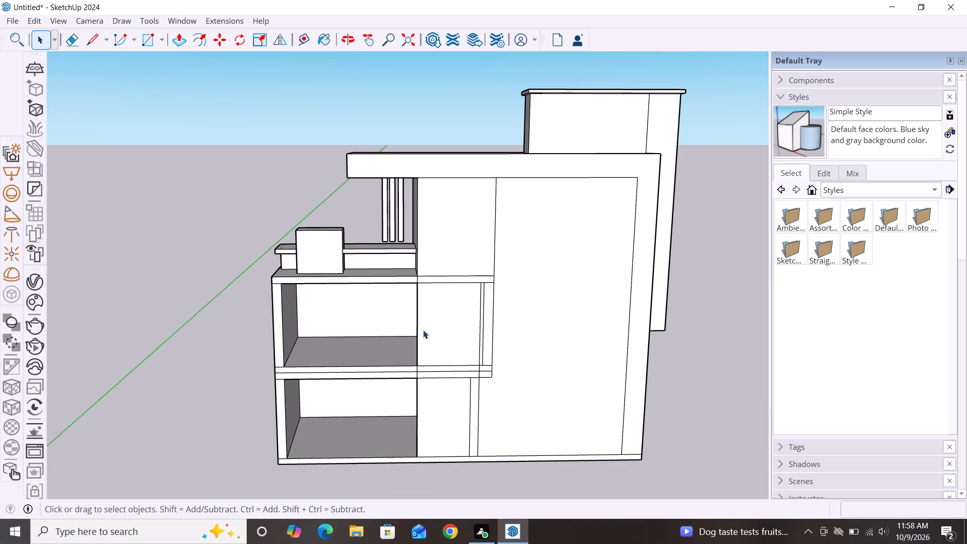
{"action": "scroll", "coordinate": [418, 316], "scroll_direction": "down", "scroll_amount": 2}
{"action": "scroll", "coordinate": [337, 328], "scroll_direction": "down", "scroll_amount": 1}
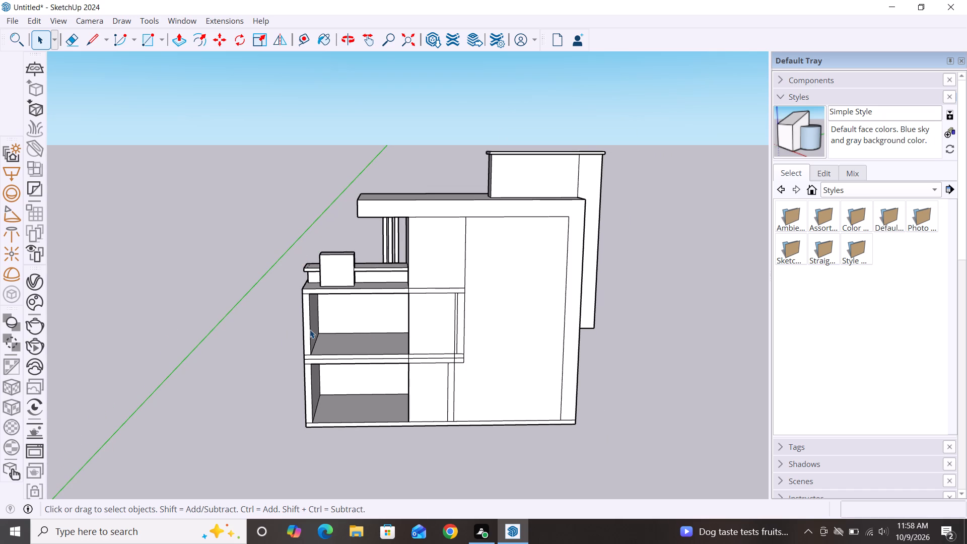
{"action": "key", "text": "p"}
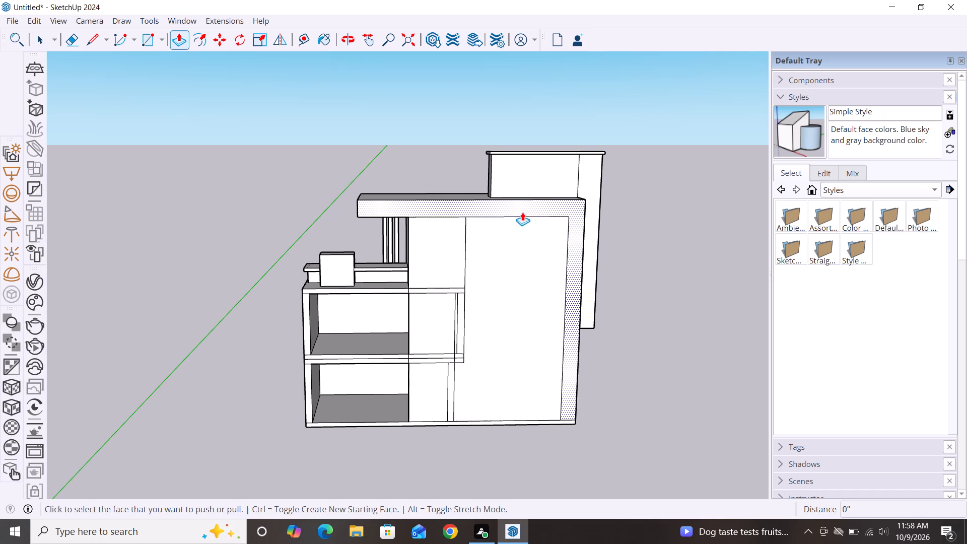
{"action": "left_click", "coordinate": [560, 203]}
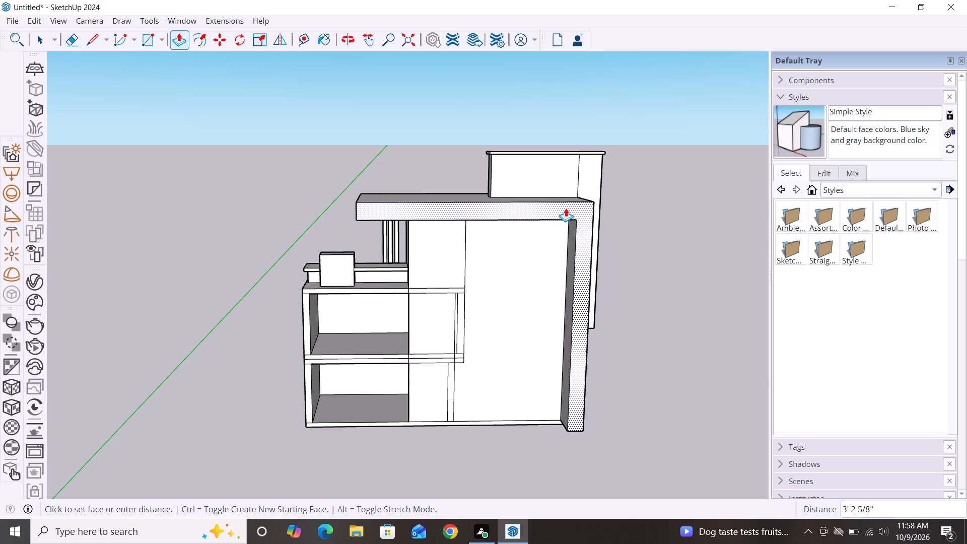
{"action": "left_click", "coordinate": [566, 208]}
{"action": "key", "text": "space"}
Draw a tall rectangle about 13' 2 15/16" by 3' 7 5/8" on the taller block's front wall, near the frame's vertical leg.
{"action": "middle_click_drag", "start_coordinate": [549, 255], "coordinate": [557, 209]}
{"action": "scroll", "coordinate": [545, 254], "scroll_direction": "up", "scroll_amount": 1}
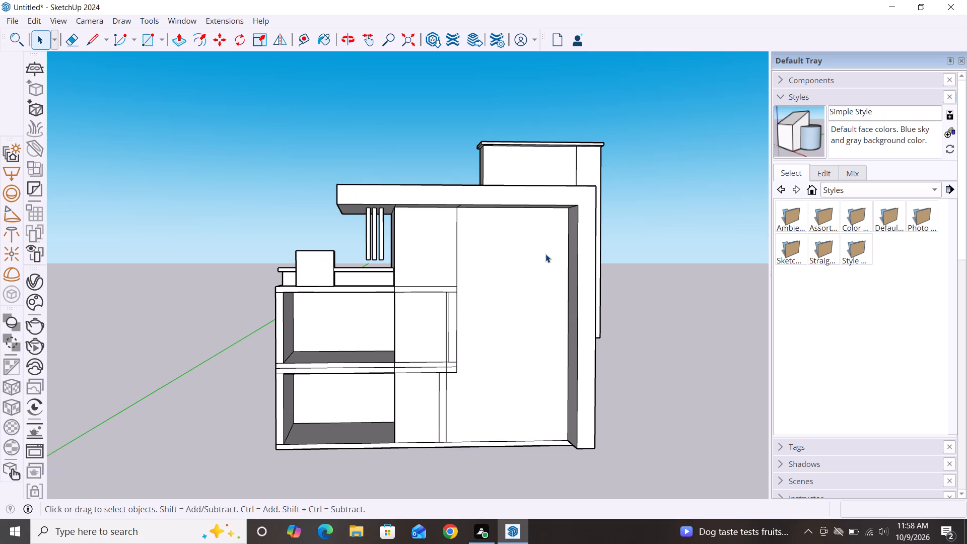
{"action": "key", "text": "r"}
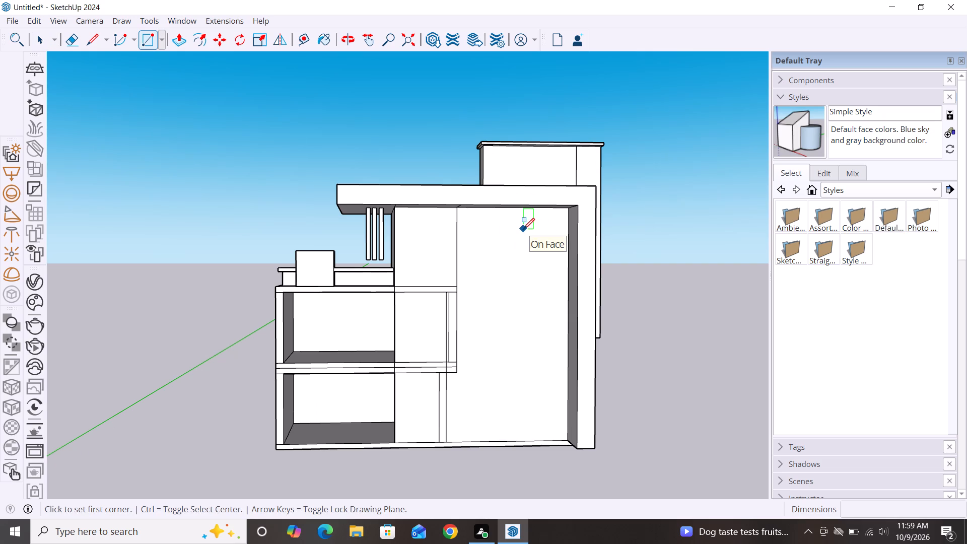
{"action": "left_click", "coordinate": [523, 229]}
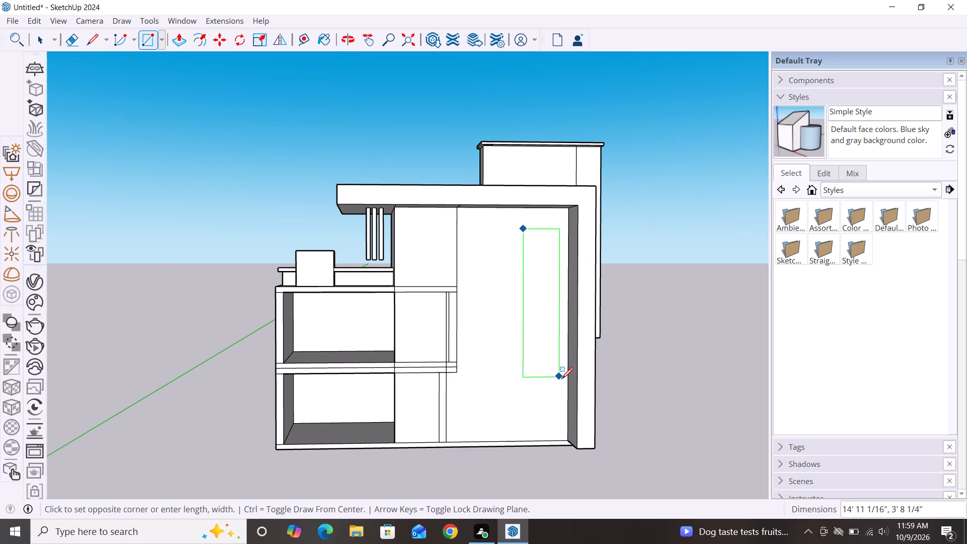
{"action": "key", "text": "Escape"}
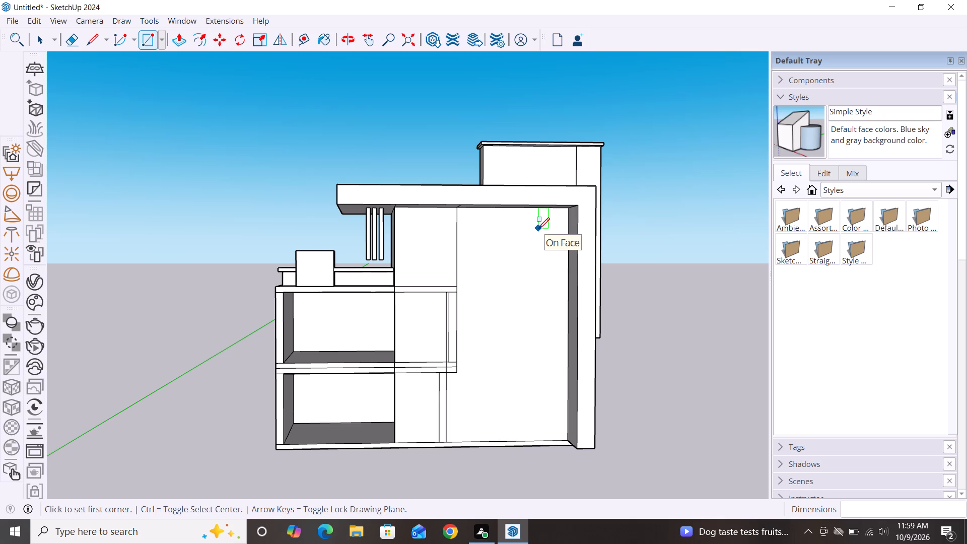
{"action": "left_click", "coordinate": [538, 229]}
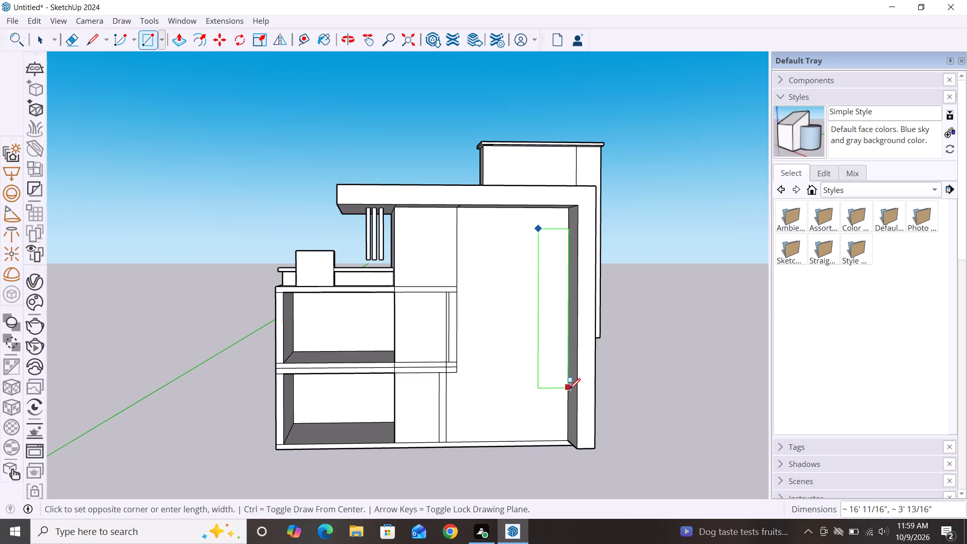
{"action": "key", "text": "Escape"}
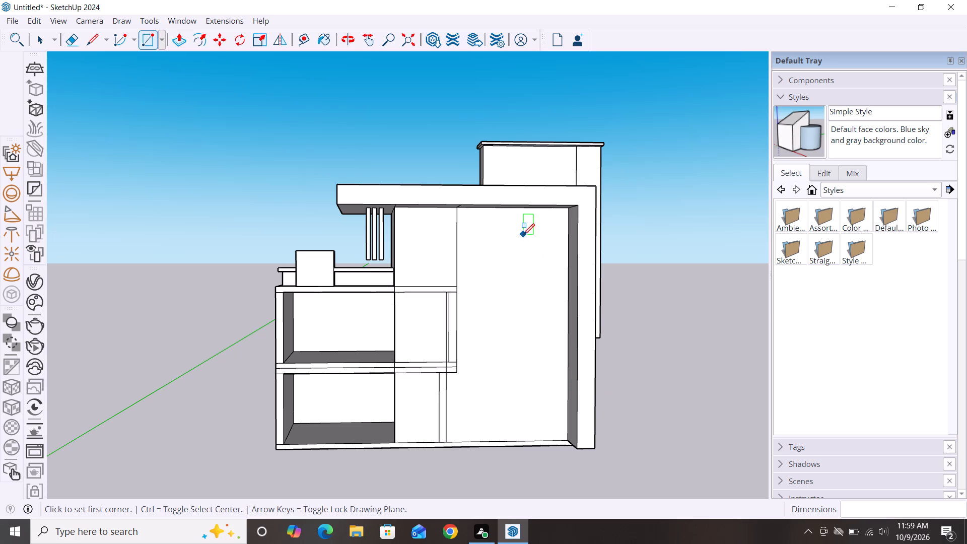
{"action": "left_click", "coordinate": [527, 231]}
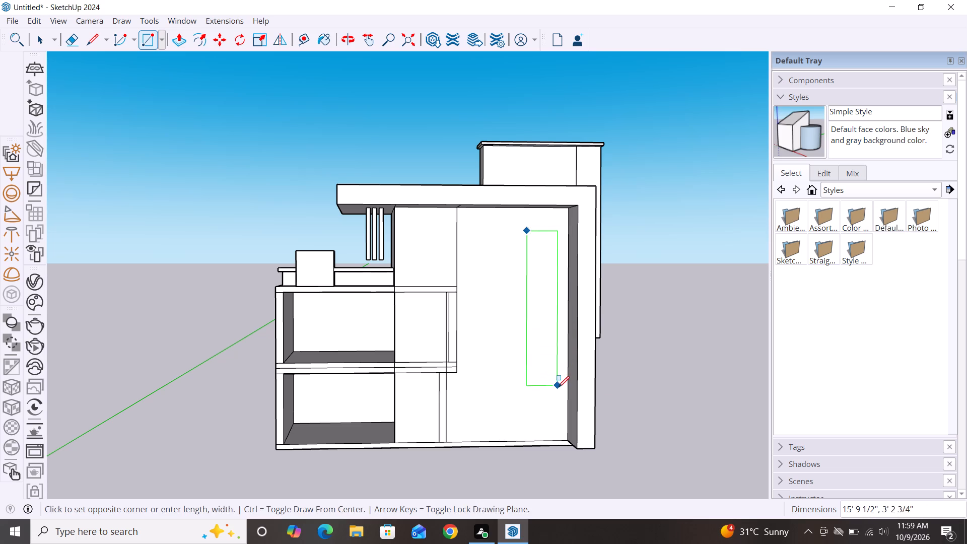
{"action": "left_click", "coordinate": [563, 362]}
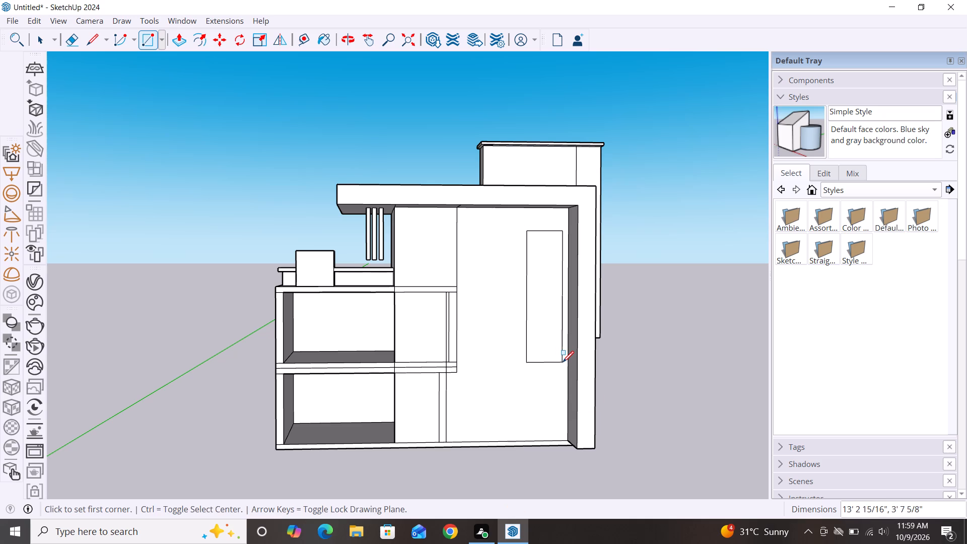
{"action": "key", "text": "space"}
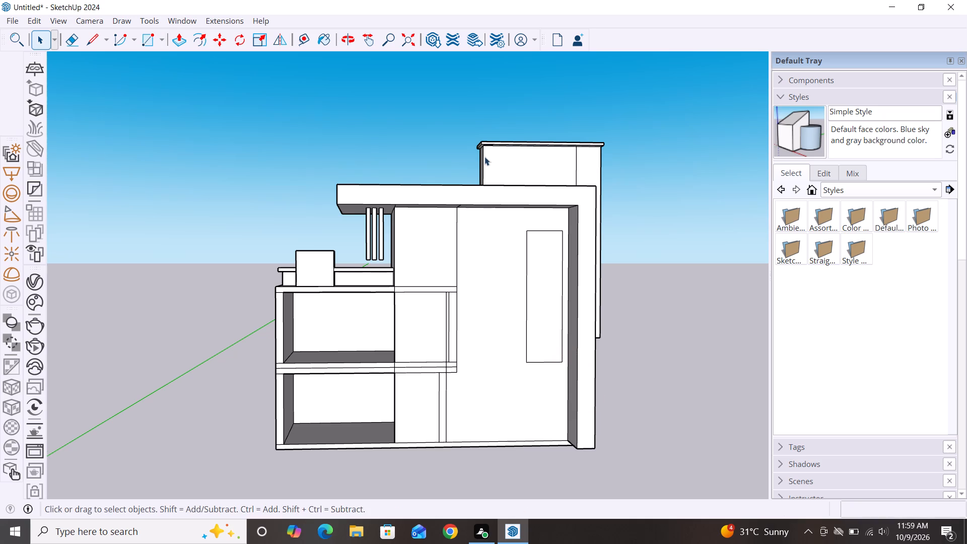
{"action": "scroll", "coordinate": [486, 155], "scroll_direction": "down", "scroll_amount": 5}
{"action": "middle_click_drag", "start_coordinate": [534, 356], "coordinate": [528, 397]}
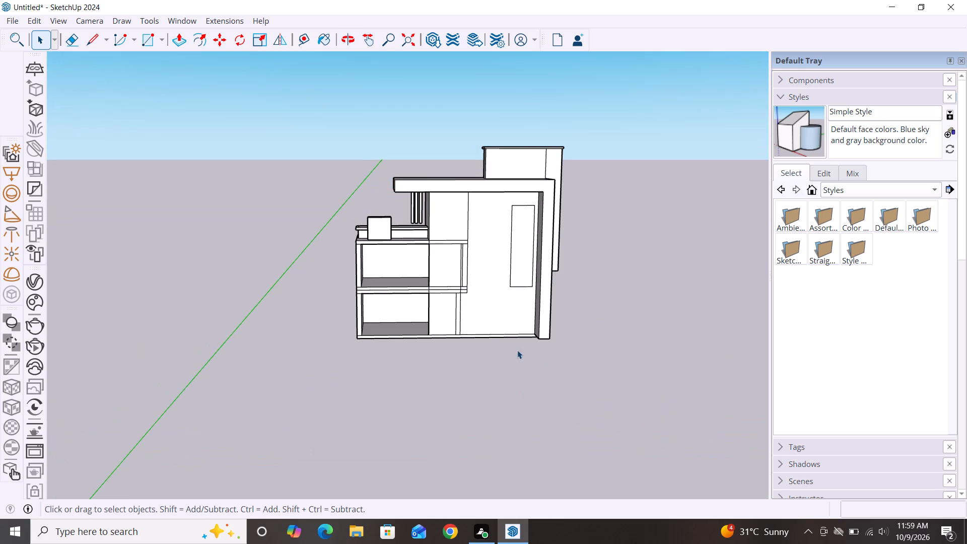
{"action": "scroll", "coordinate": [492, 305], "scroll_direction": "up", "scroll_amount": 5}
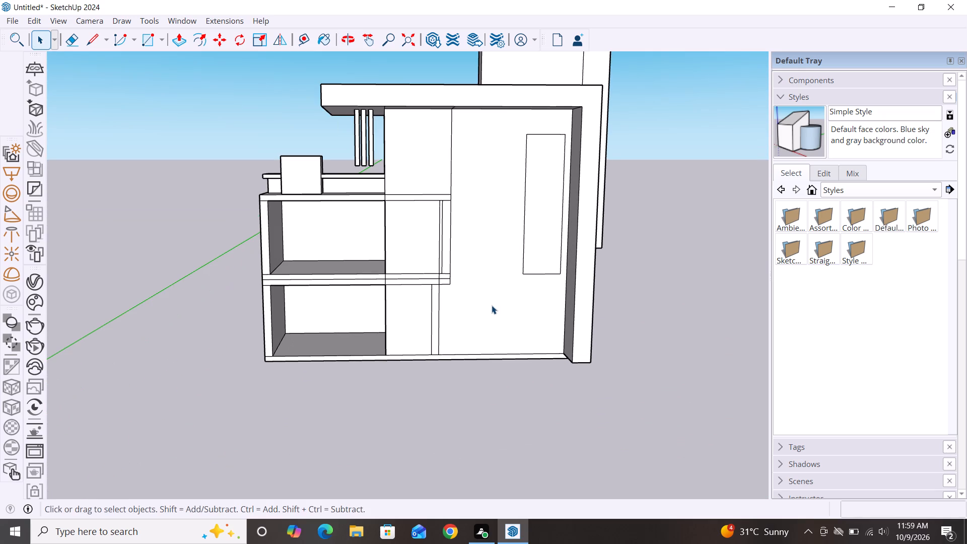
Offset the outline of the tall rectangle on the taller block's front wall slightly outward to form a narrow border.
{"action": "scroll", "coordinate": [394, 280], "scroll_direction": "down", "scroll_amount": 1}
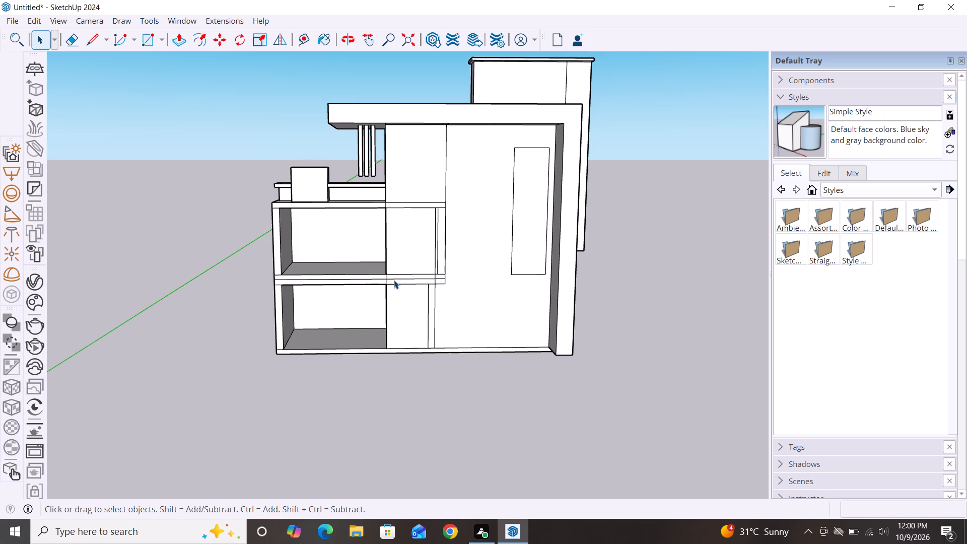
{"action": "scroll", "coordinate": [317, 355], "scroll_direction": "down", "scroll_amount": 1}
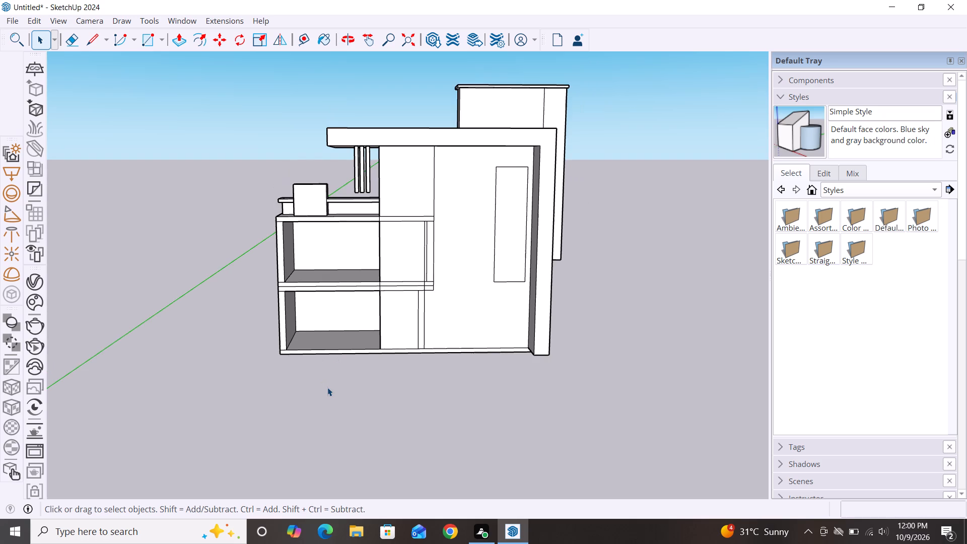
{"action": "scroll", "coordinate": [325, 386], "scroll_direction": "down", "scroll_amount": 1}
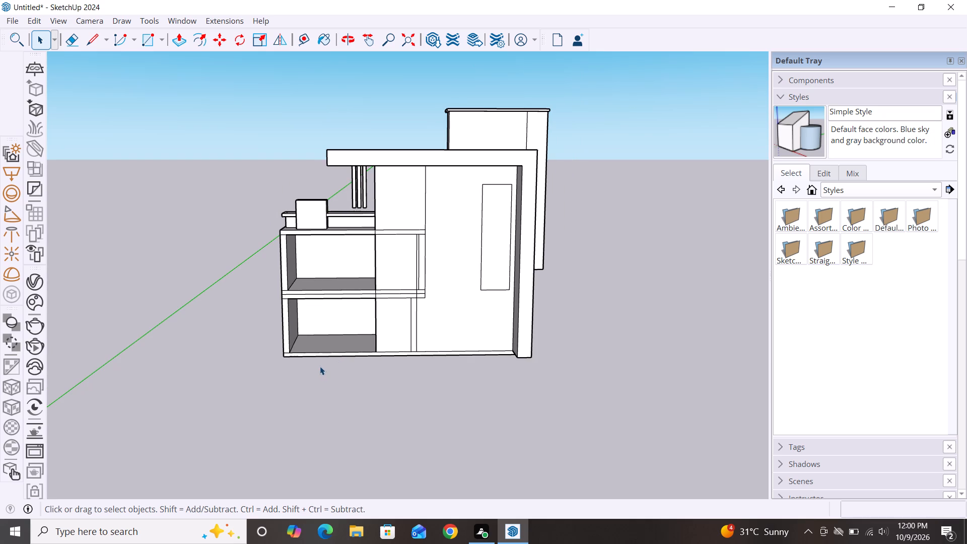
{"action": "scroll", "coordinate": [232, 287], "scroll_direction": "down", "scroll_amount": 2}
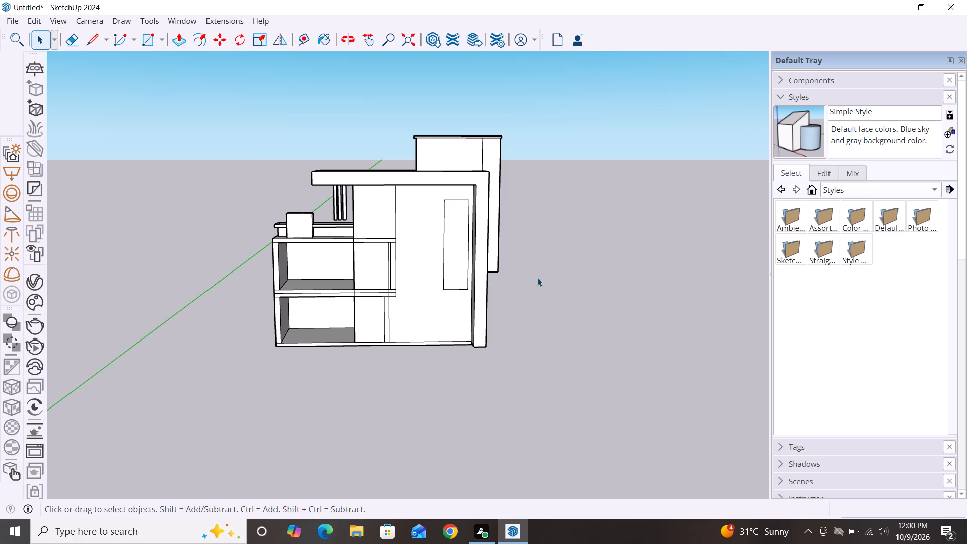
{"action": "scroll", "coordinate": [461, 228], "scroll_direction": "up", "scroll_amount": 4}
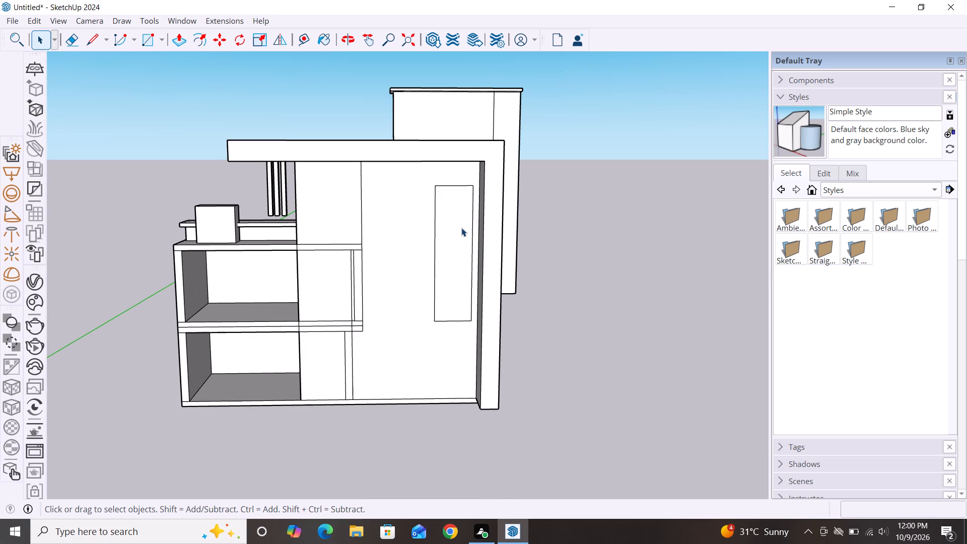
{"action": "key", "text": "f"}
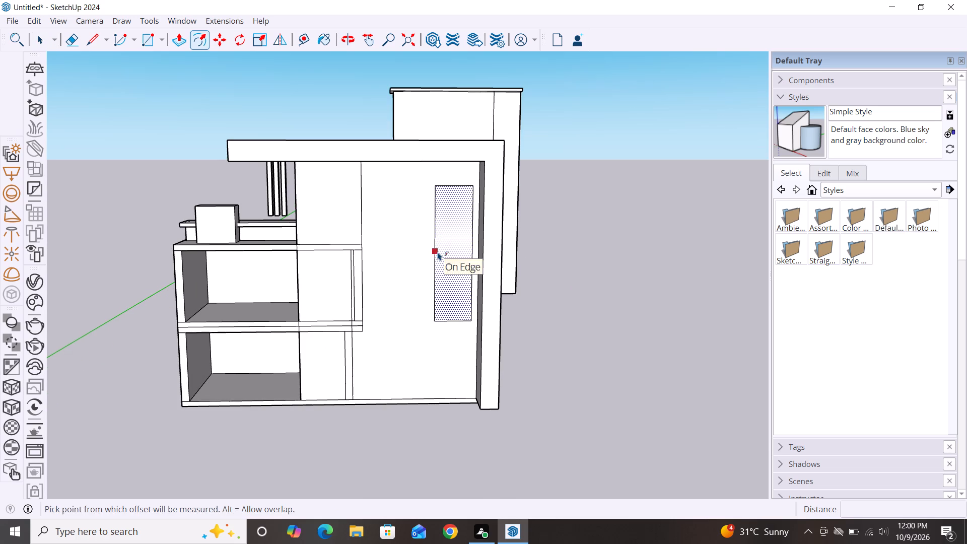
{"action": "left_click", "coordinate": [438, 252]}
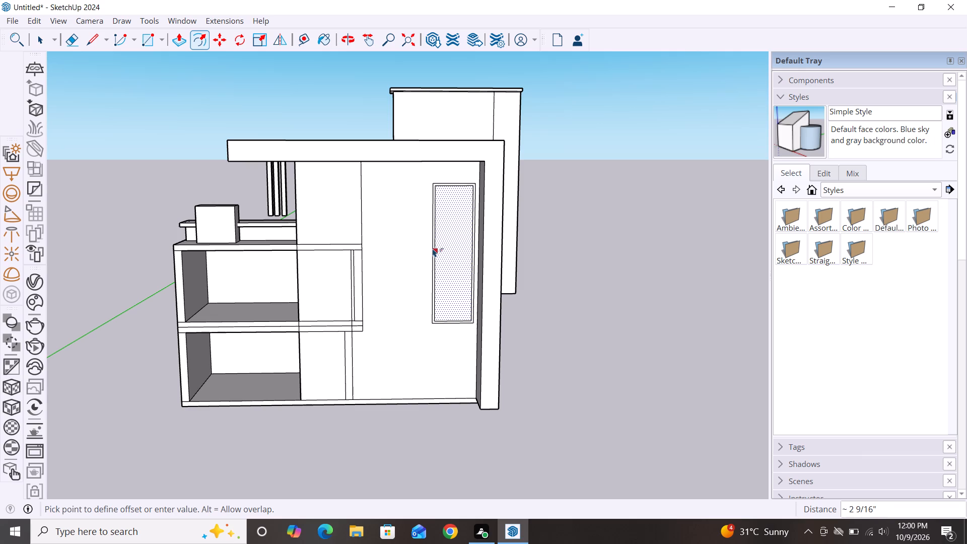
{"action": "scroll", "coordinate": [433, 248], "scroll_direction": "up", "scroll_amount": 9}
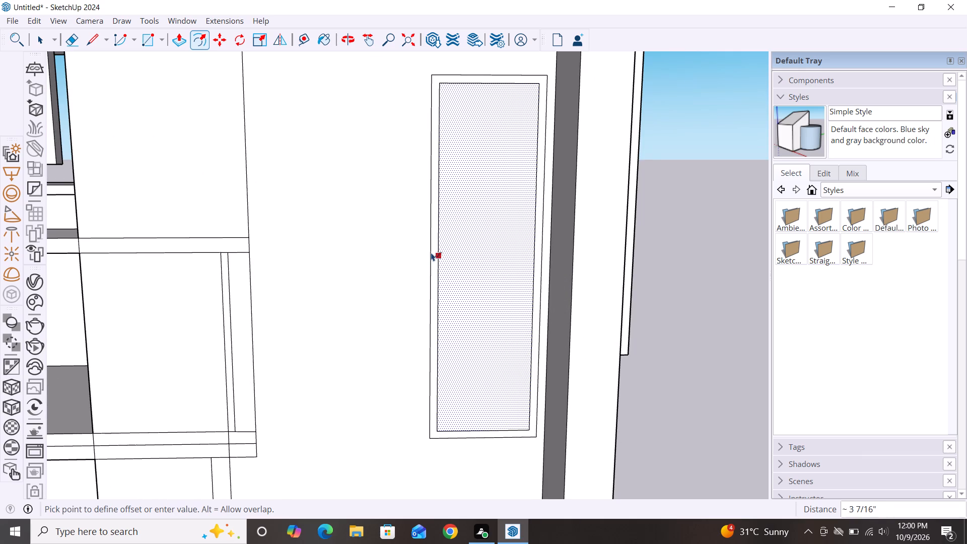
{"action": "double_click", "coordinate": [429, 255]}
{"action": "key", "text": "space"}
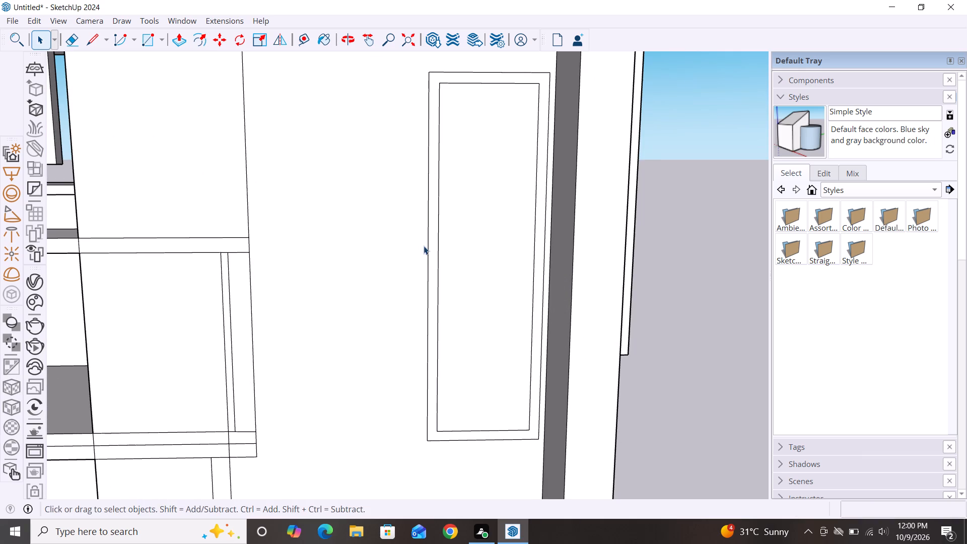
Copy the inner rectangle's top edge 13' 2 15/16" down to its bottom edge and divide the distance into 5 equal parts.
{"action": "scroll", "coordinate": [419, 212], "scroll_direction": "down", "scroll_amount": 5}
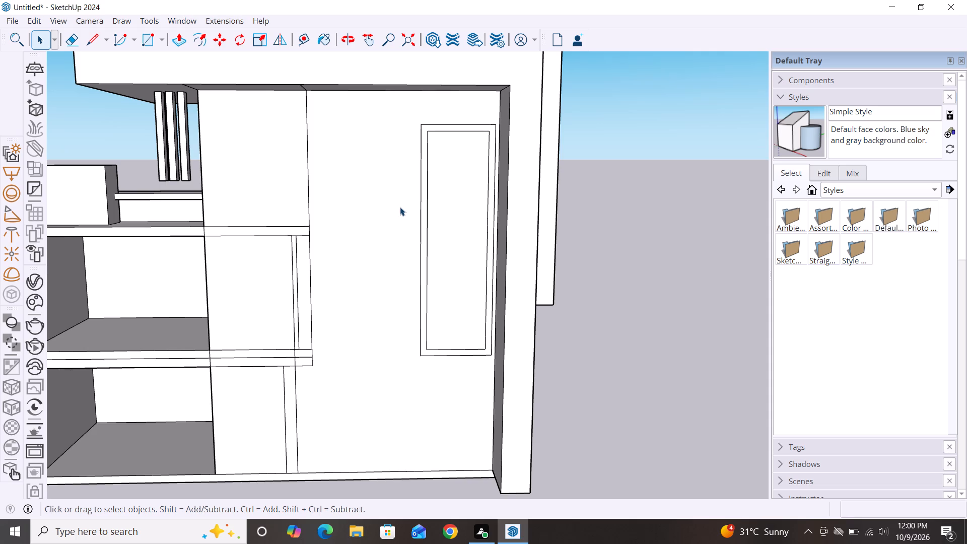
{"action": "scroll", "coordinate": [486, 114], "scroll_direction": "up", "scroll_amount": 2}
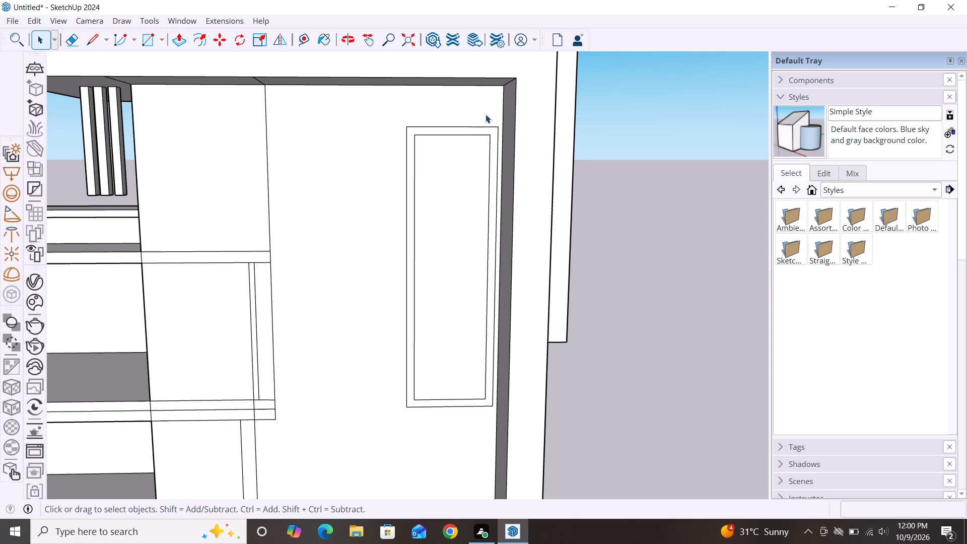
{"action": "left_click", "coordinate": [469, 134]}
{"action": "key", "text": "m"}
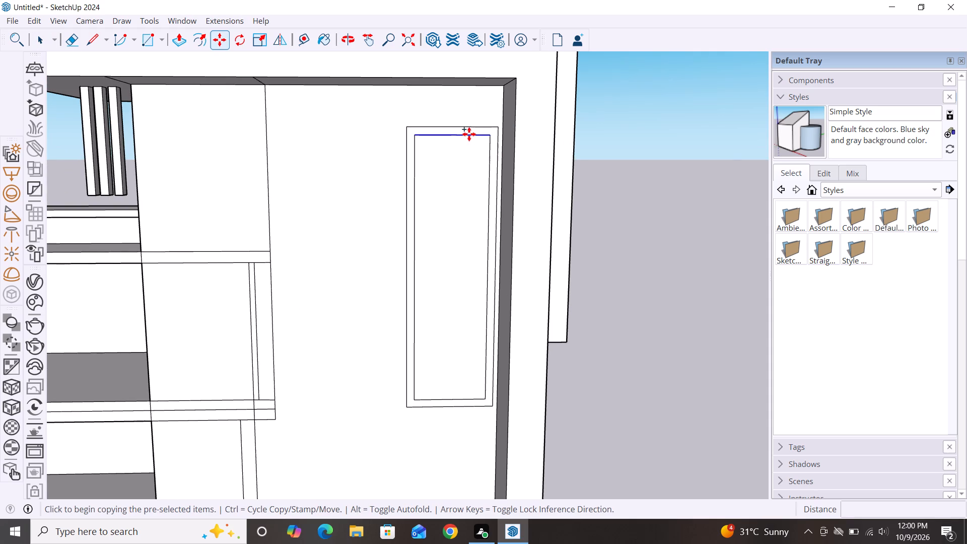
{"action": "left_click", "coordinate": [490, 138]}
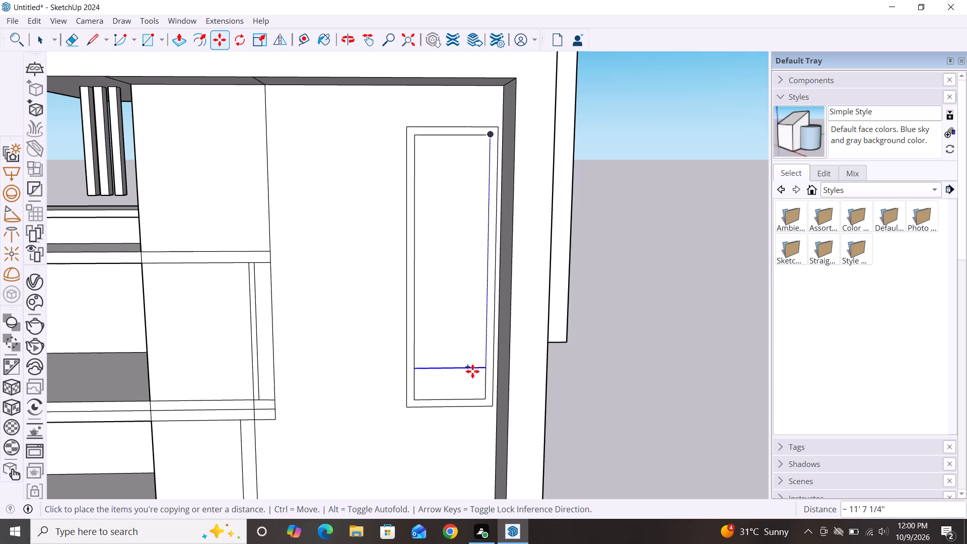
{"action": "double_click", "coordinate": [483, 402]}
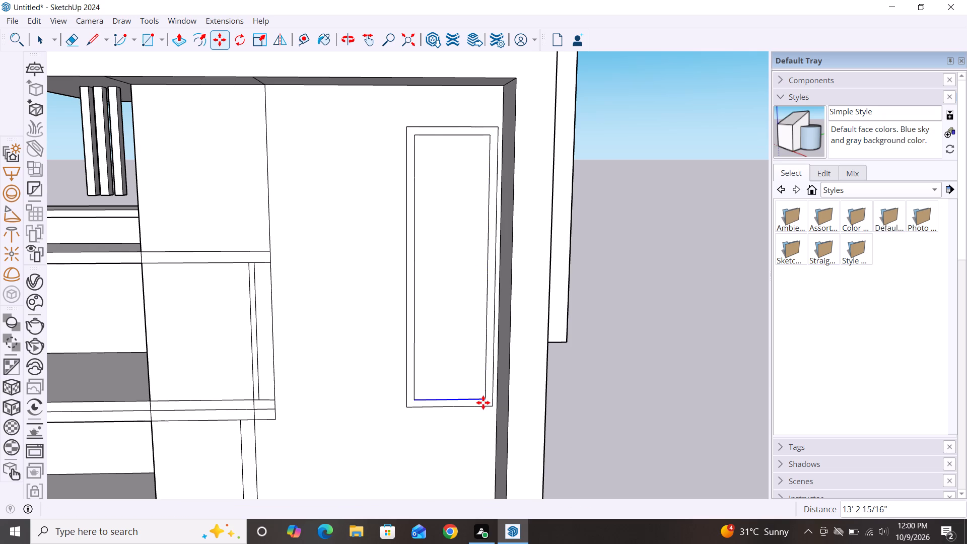
{"action": "key", "text": "slash"}
{"action": "key", "text": "5"}
{"action": "key", "text": "Return"}
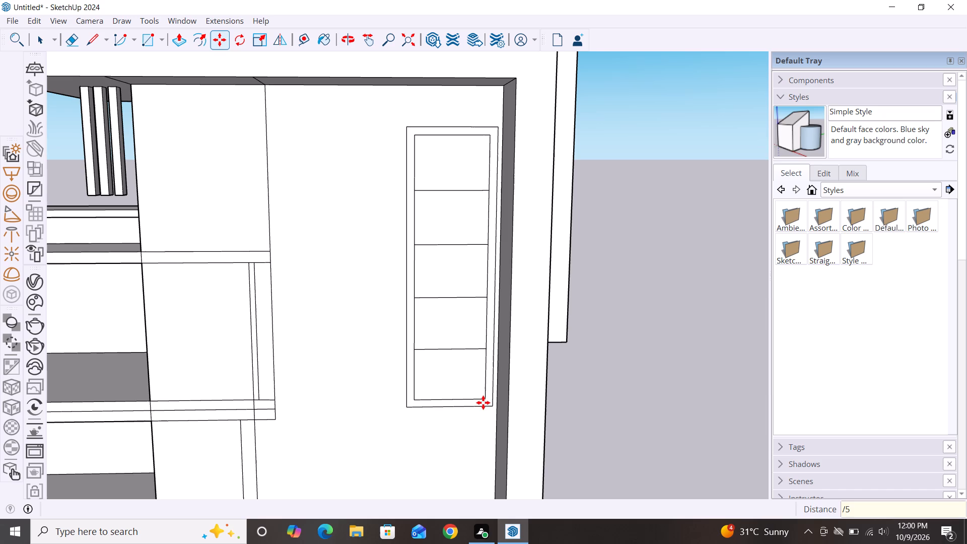
{"action": "key", "text": "space"}
Draw a rectangle about 7' 8 15/16" by 1' 11 1/16" from the panel border's upper outer corner, beside the frame leg, up to the roof overhang.
{"action": "scroll", "coordinate": [632, 215], "scroll_direction": "down", "scroll_amount": 6}
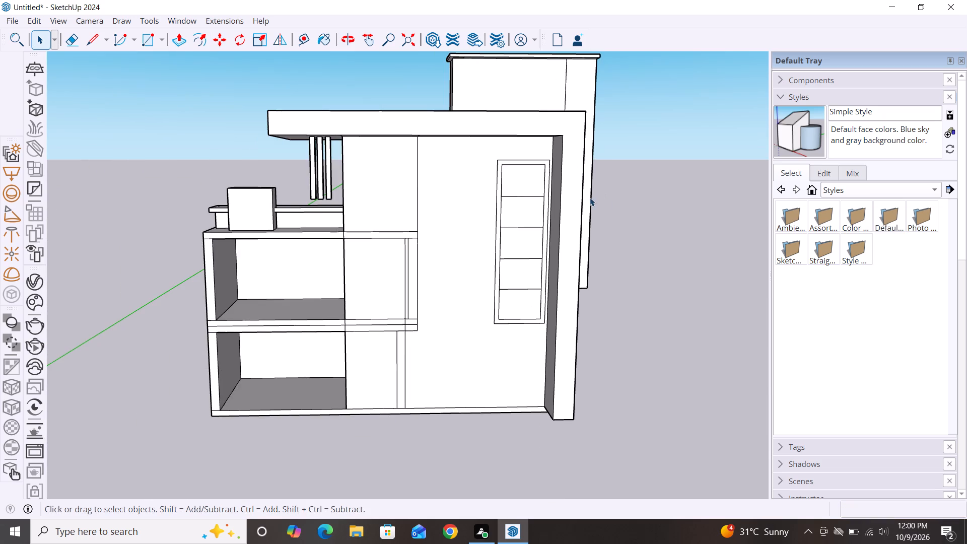
{"action": "scroll", "coordinate": [588, 206], "scroll_direction": "down", "scroll_amount": 3}
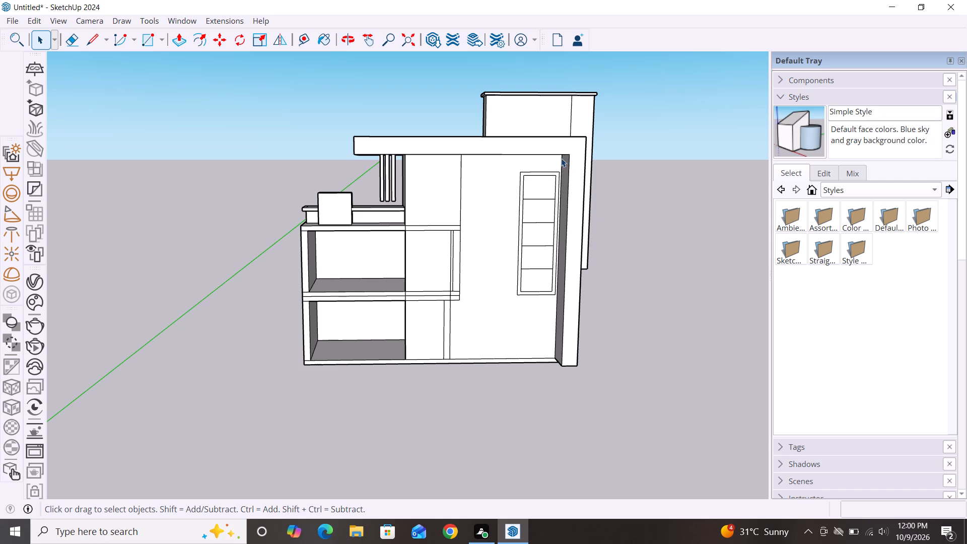
{"action": "scroll", "coordinate": [561, 158], "scroll_direction": "up", "scroll_amount": 5}
{"action": "key", "text": "r"}
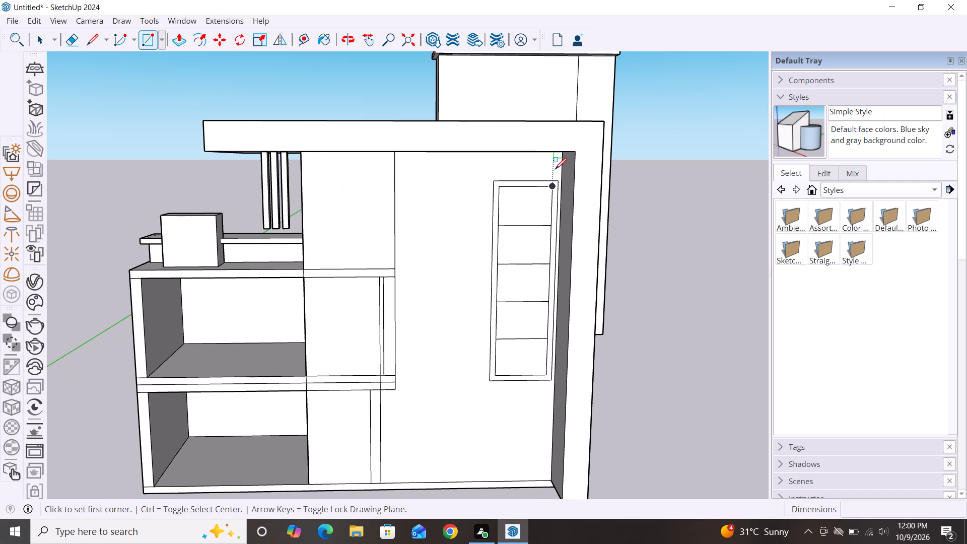
{"action": "scroll", "coordinate": [559, 180], "scroll_direction": "up", "scroll_amount": 10}
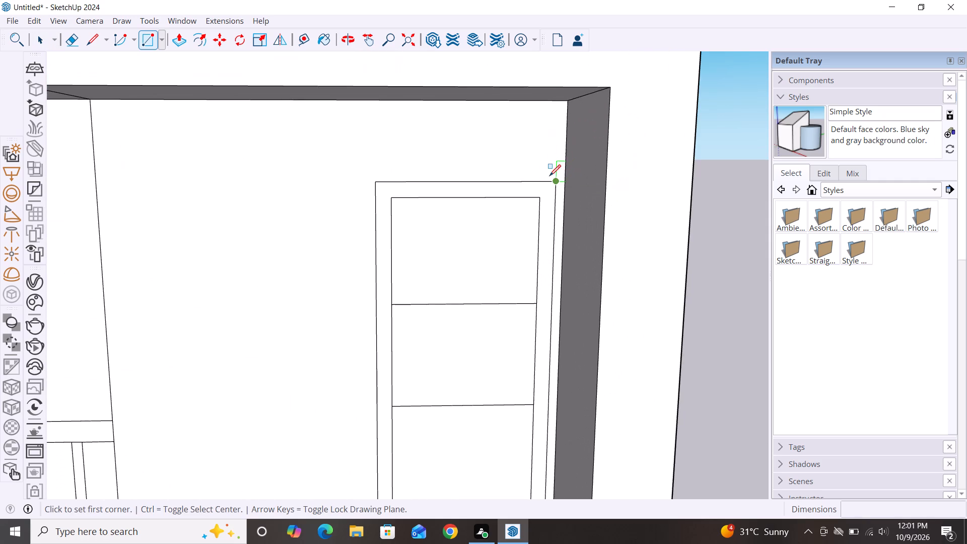
{"action": "left_click", "coordinate": [555, 183]}
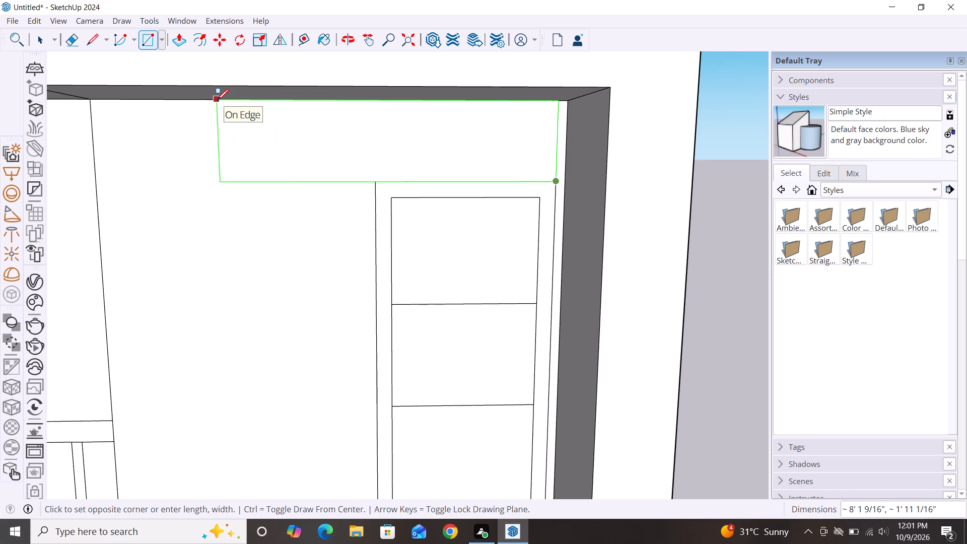
{"action": "scroll", "coordinate": [217, 100], "scroll_direction": "down", "scroll_amount": 3}
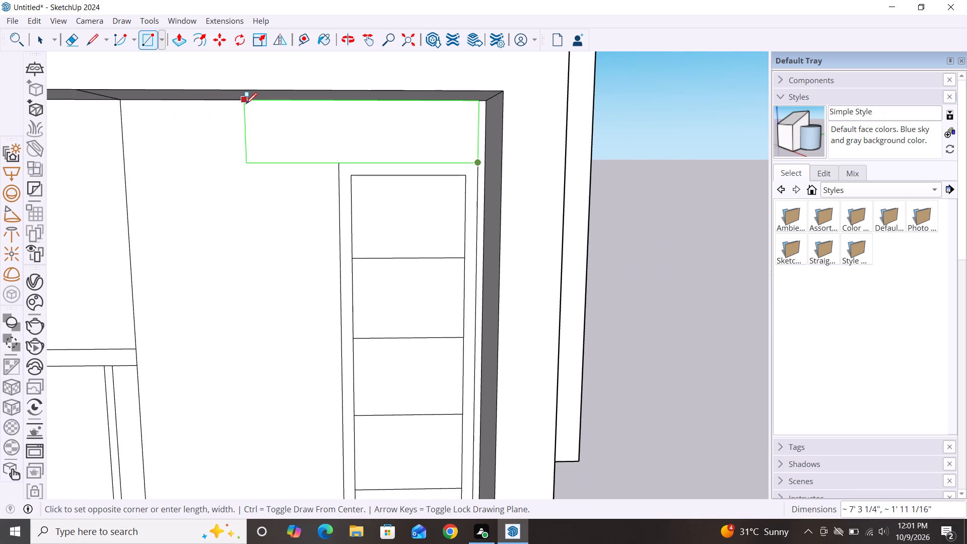
{"action": "scroll", "coordinate": [251, 105], "scroll_direction": "down", "scroll_amount": 7}
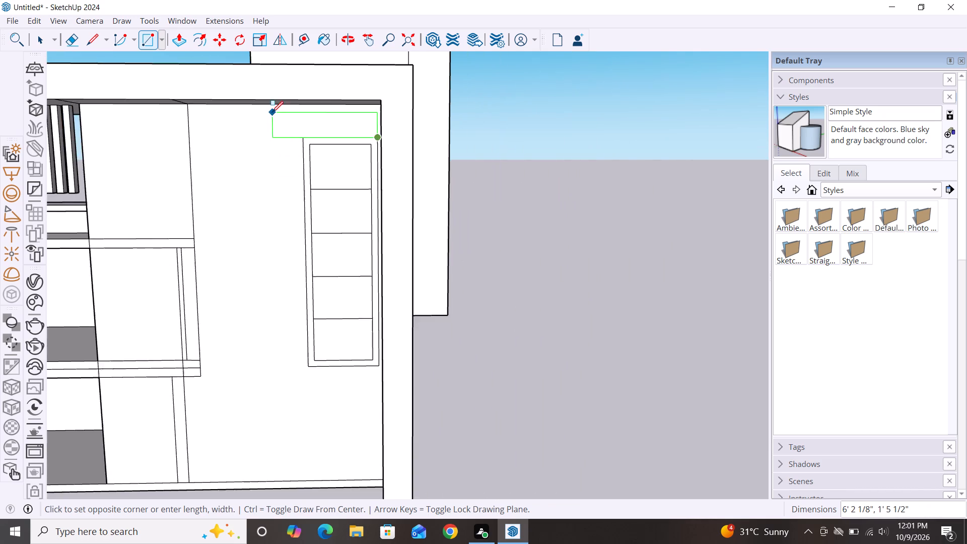
{"action": "scroll", "coordinate": [272, 112], "scroll_direction": "down", "scroll_amount": 1}
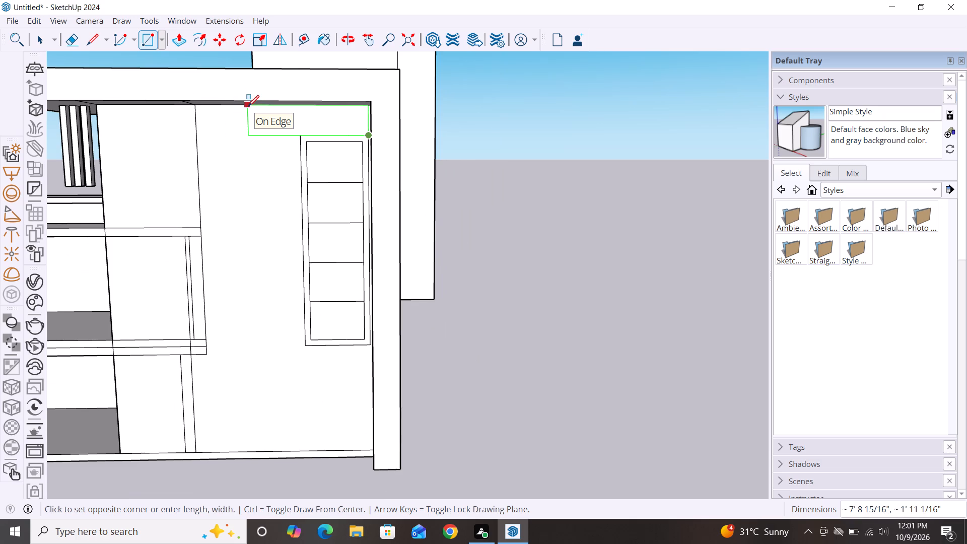
{"action": "left_click", "coordinate": [248, 106]}
{"action": "scroll", "coordinate": [248, 106], "scroll_direction": "down", "scroll_amount": 1}
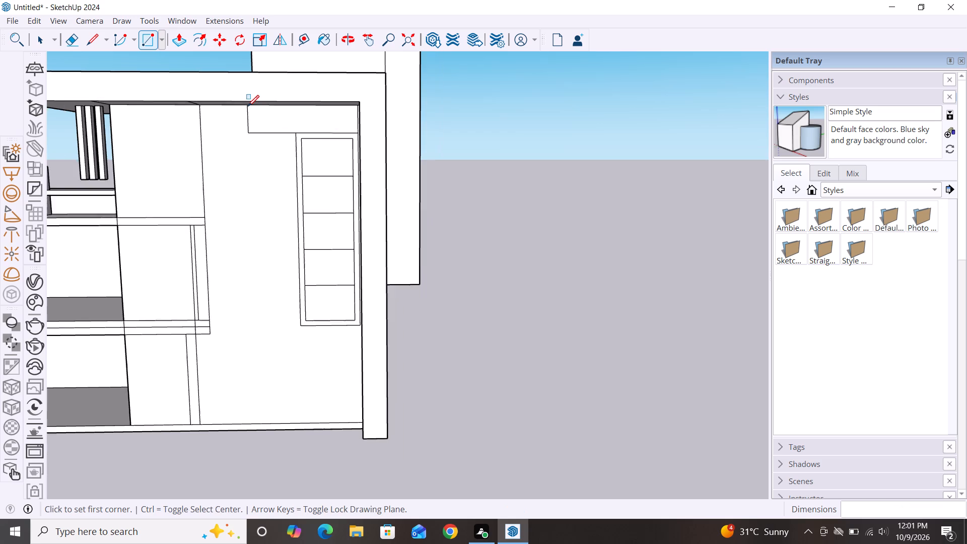
{"action": "scroll", "coordinate": [248, 106], "scroll_direction": "down", "scroll_amount": 2}
{"action": "key", "text": "space"}
Draw a tall rectangle about 3' 5 5/16" by 20' 8 5/16" down the wall from the upper rectangle's free lower corner, alongside the divided panel.
{"action": "scroll", "coordinate": [489, 127], "scroll_direction": "down", "scroll_amount": 2}
{"action": "scroll", "coordinate": [602, 136], "scroll_direction": "down", "scroll_amount": 3}
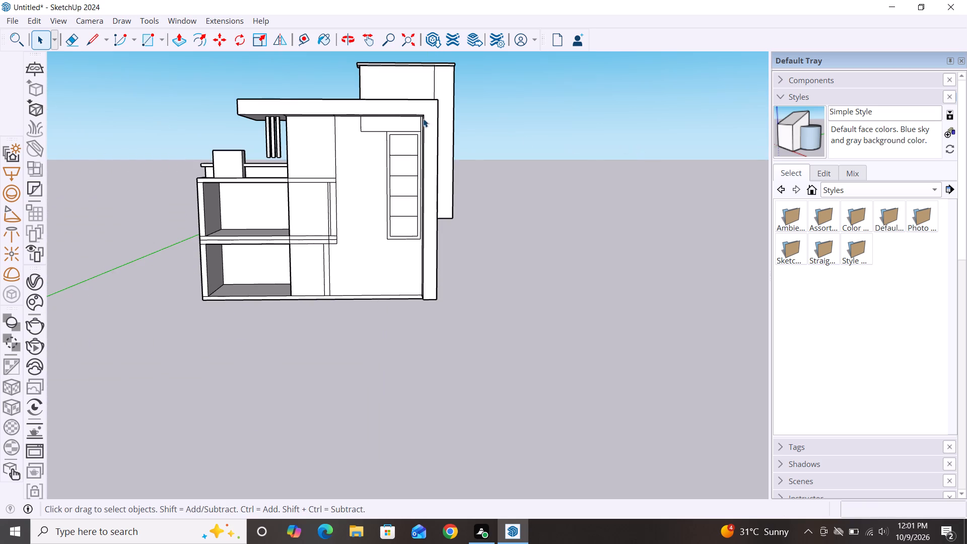
{"action": "scroll", "coordinate": [379, 124], "scroll_direction": "up", "scroll_amount": 6}
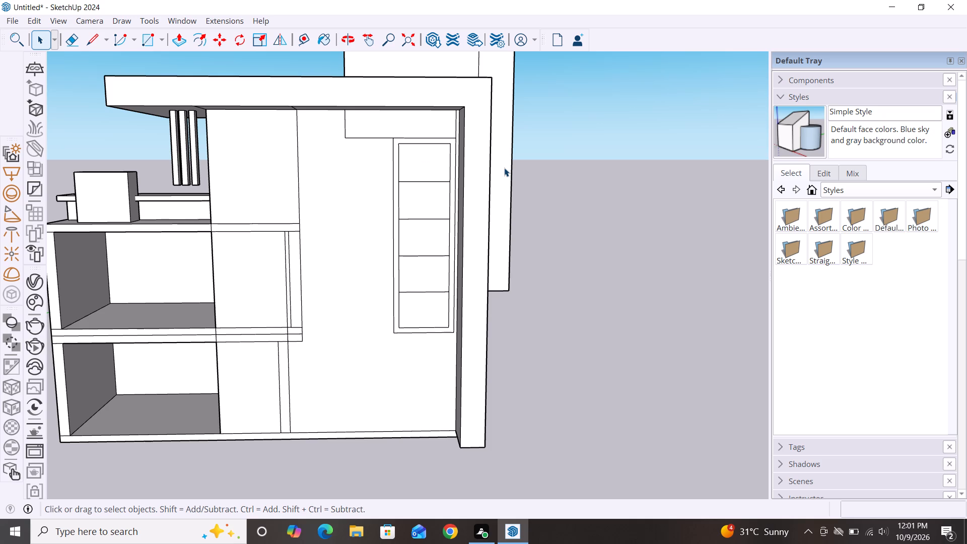
{"action": "key", "text": "r"}
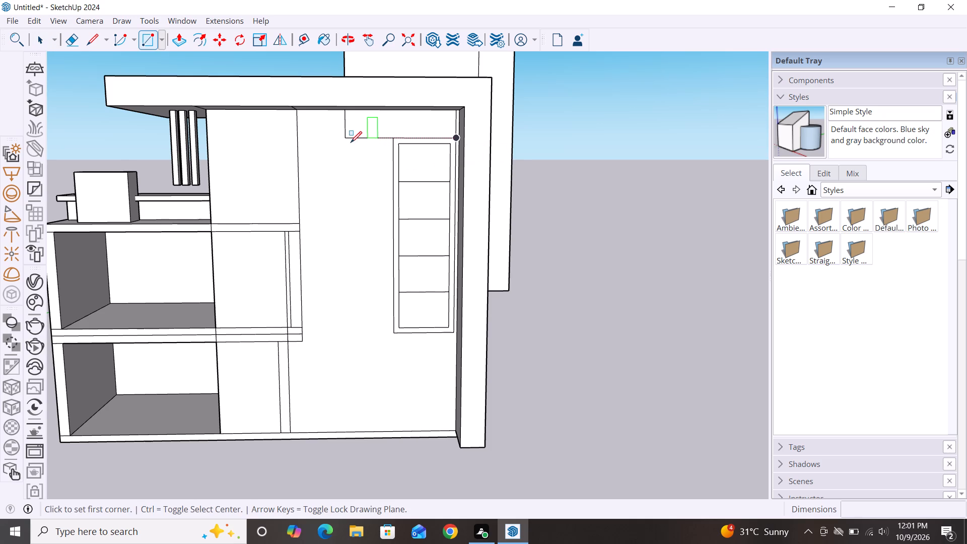
{"action": "left_click", "coordinate": [346, 137]}
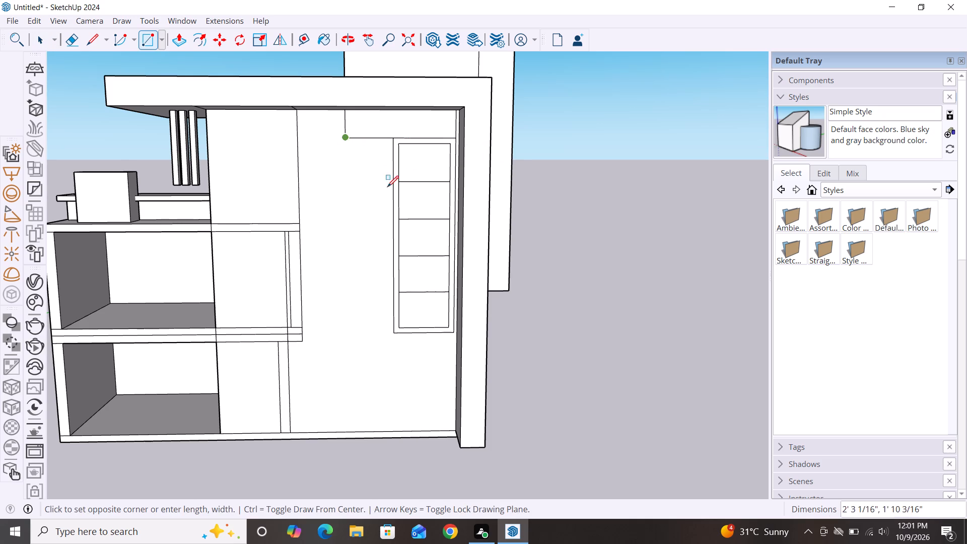
{"action": "double_click", "coordinate": [396, 421]}
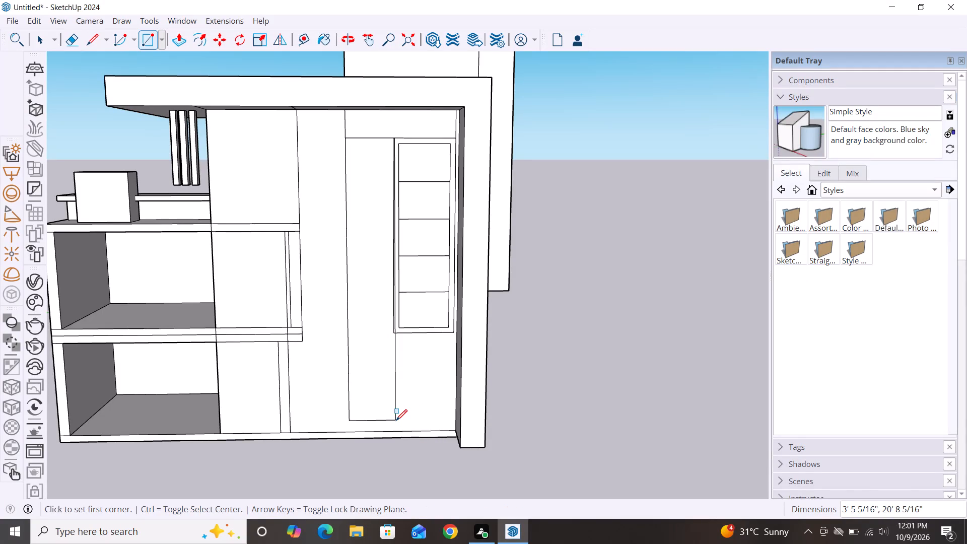
{"action": "scroll", "coordinate": [399, 349], "scroll_direction": "up", "scroll_amount": 4}
{"action": "key", "text": "space"}
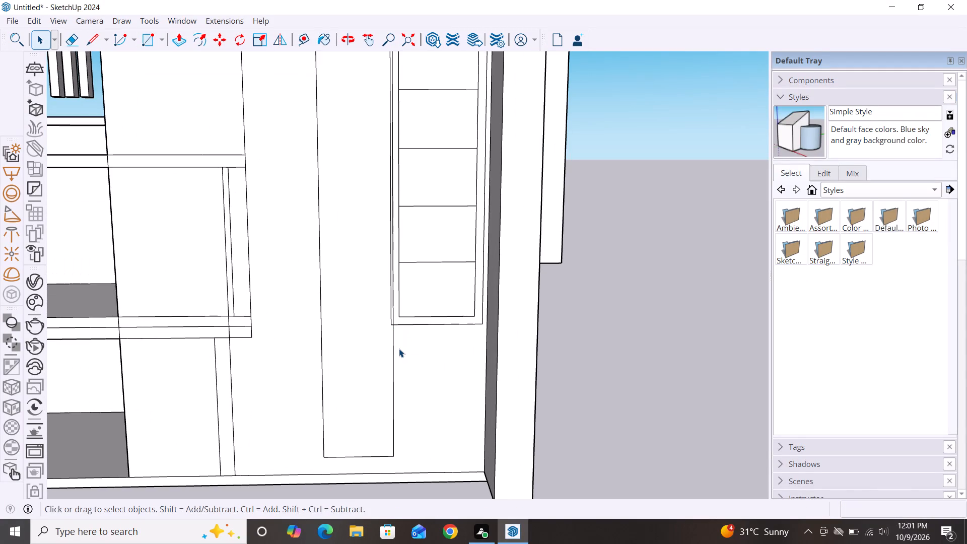
Move the tall rectangle's panel-side edge about 1 3/16" sideways so it lines up with the outer edge of the divided panel's border.
{"action": "left_click", "coordinate": [393, 365]}
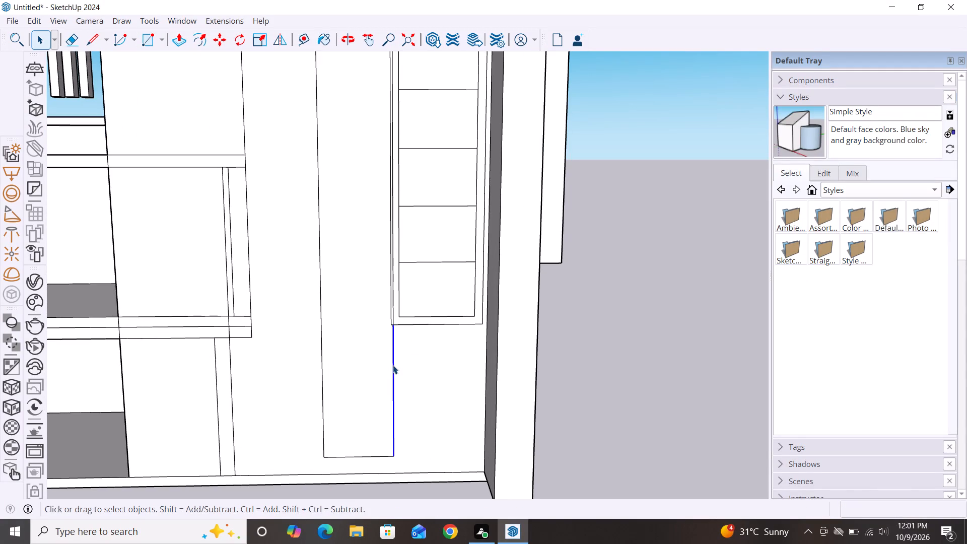
{"action": "scroll", "coordinate": [392, 304], "scroll_direction": "up", "scroll_amount": 6}
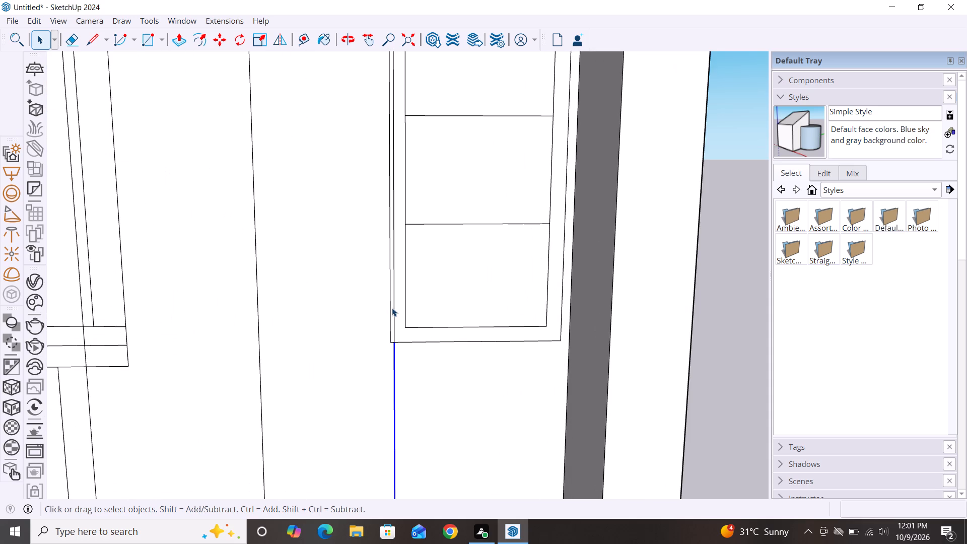
{"action": "left_click", "coordinate": [393, 313], "text": "ctrl"}
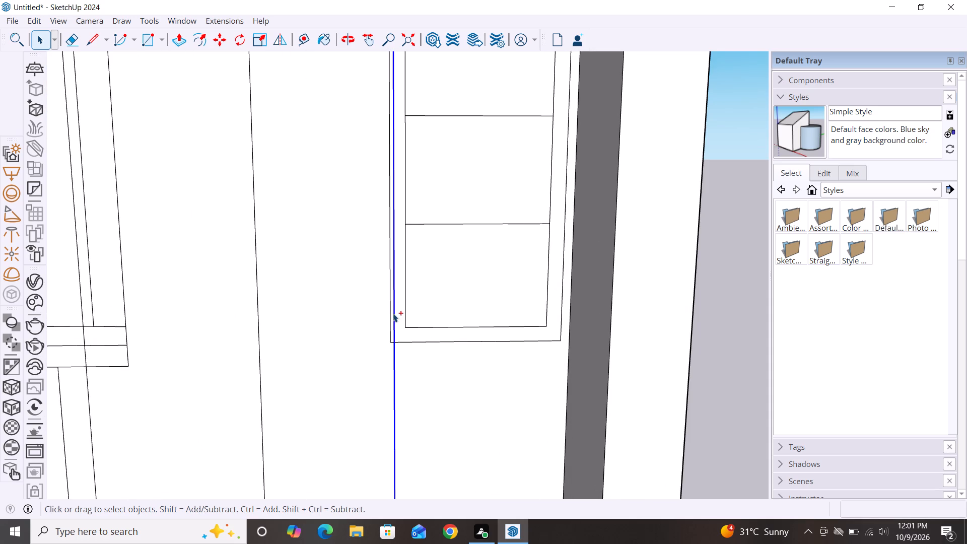
{"action": "scroll", "coordinate": [393, 313], "scroll_direction": "down", "scroll_amount": 10, "text": "ctrl"}
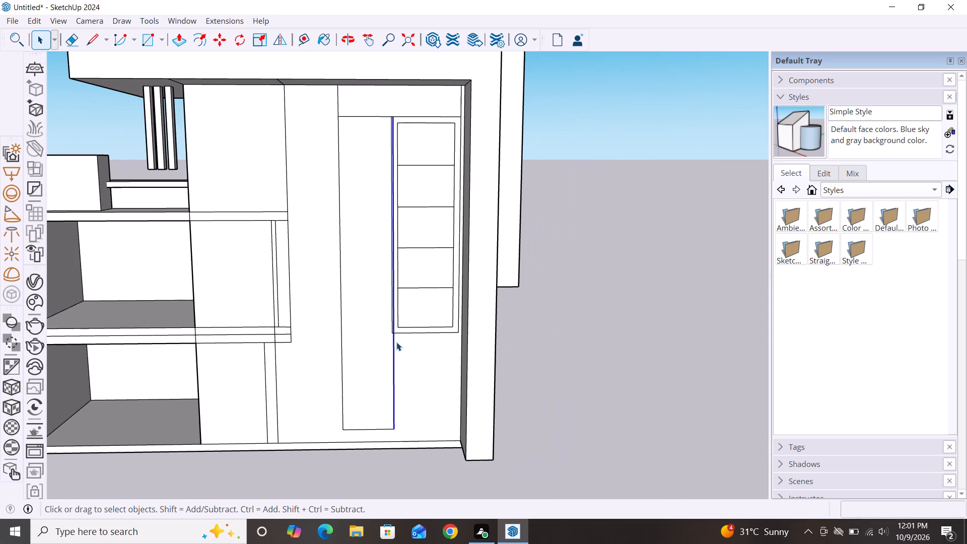
{"action": "key", "text": "m"}
{"action": "scroll", "coordinate": [395, 341], "scroll_direction": "up", "scroll_amount": 11}
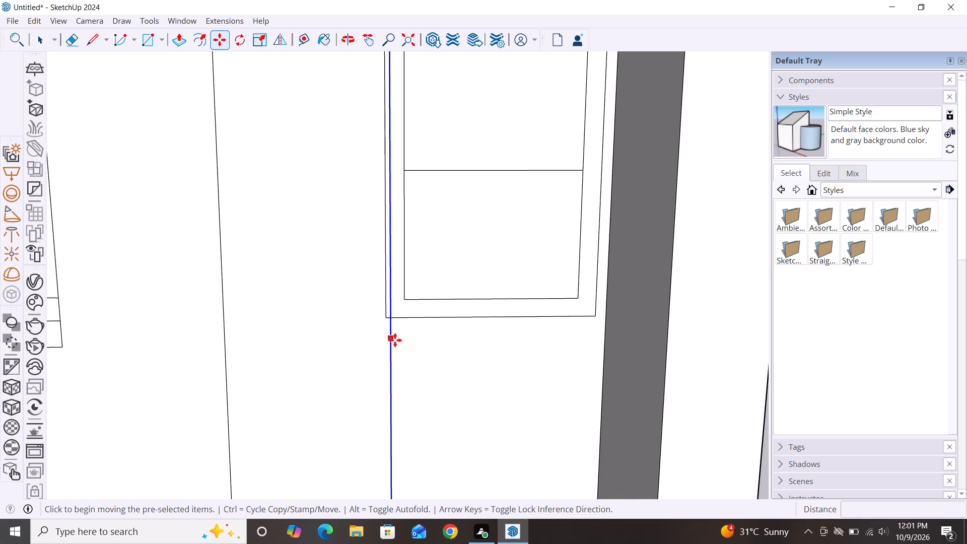
{"action": "left_click", "coordinate": [392, 323]}
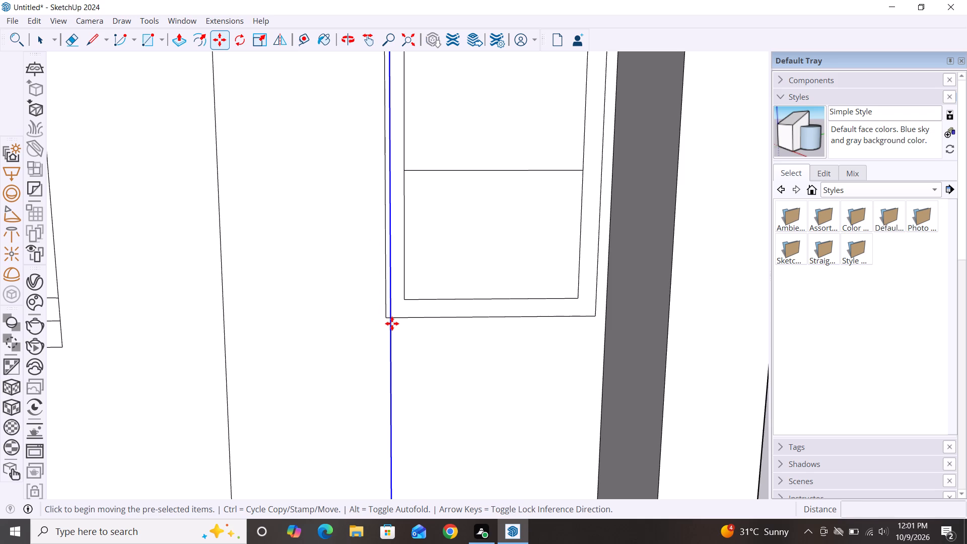
{"action": "left_click", "coordinate": [385, 316]}
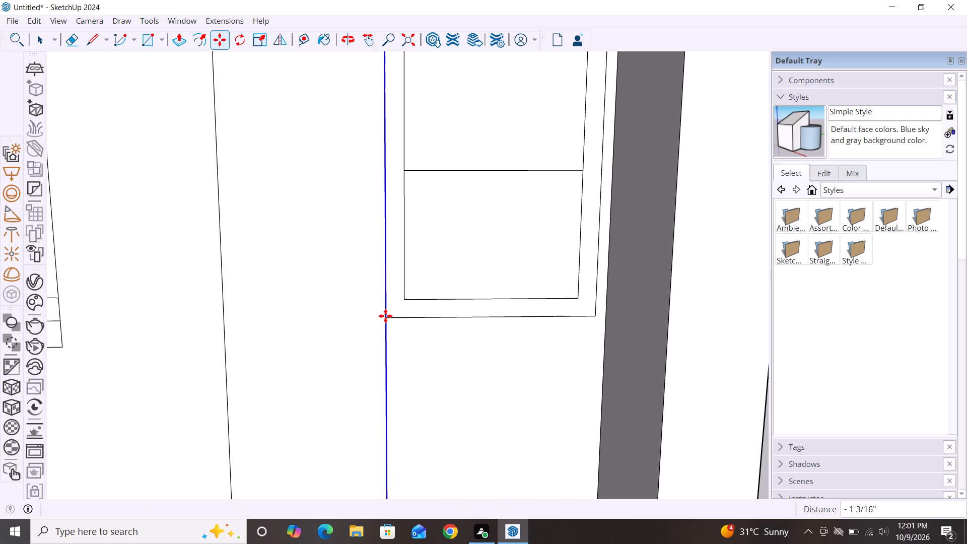
{"action": "key", "text": "space"}
{"action": "scroll", "coordinate": [373, 285], "scroll_direction": "down", "scroll_amount": 2}
{"action": "scroll", "coordinate": [316, 275], "scroll_direction": "down", "scroll_amount": 2}
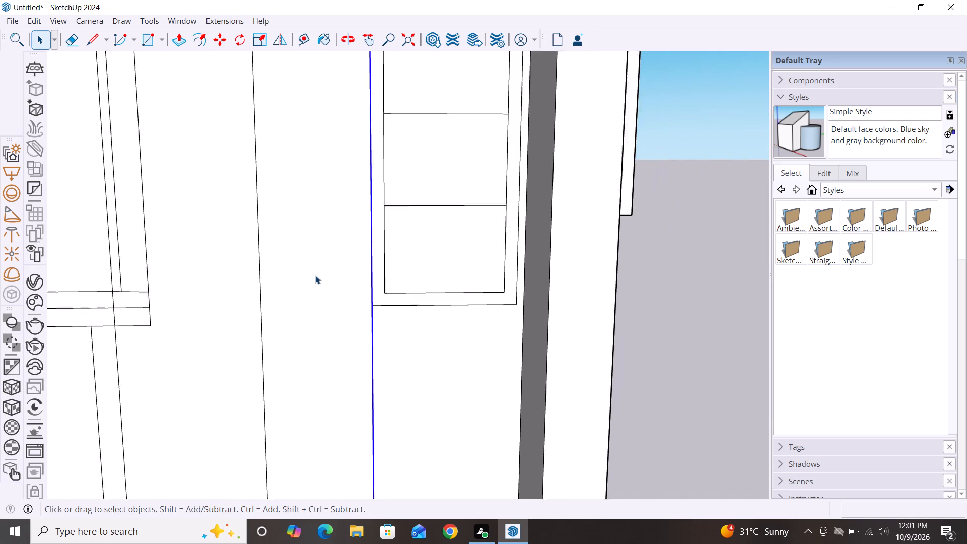
{"action": "scroll", "coordinate": [315, 275], "scroll_direction": "down", "scroll_amount": 7}
{"action": "key", "text": "space"}
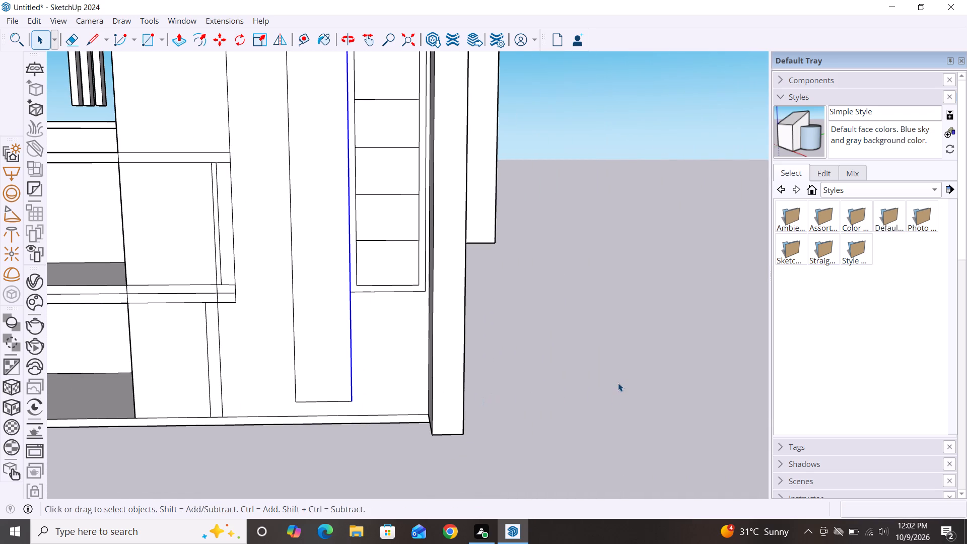
{"action": "left_click", "coordinate": [618, 383]}
Push/Pull the narrow border around the divided panel outward from the wall to form a raised frame.
{"action": "scroll", "coordinate": [621, 351], "scroll_direction": "down", "scroll_amount": 9}
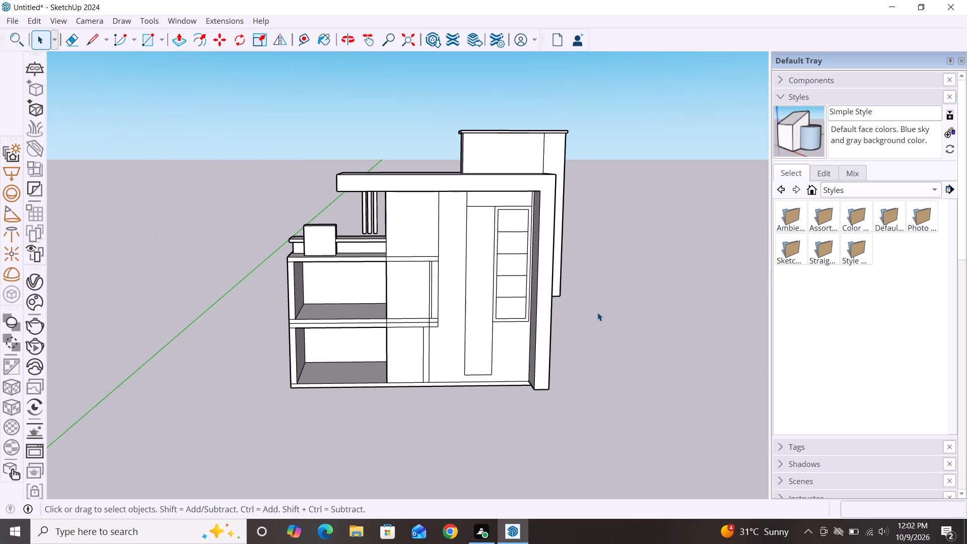
{"action": "middle_click_drag", "start_coordinate": [572, 312], "coordinate": [530, 323]}
{"action": "scroll", "coordinate": [521, 241], "scroll_direction": "up", "scroll_amount": 8}
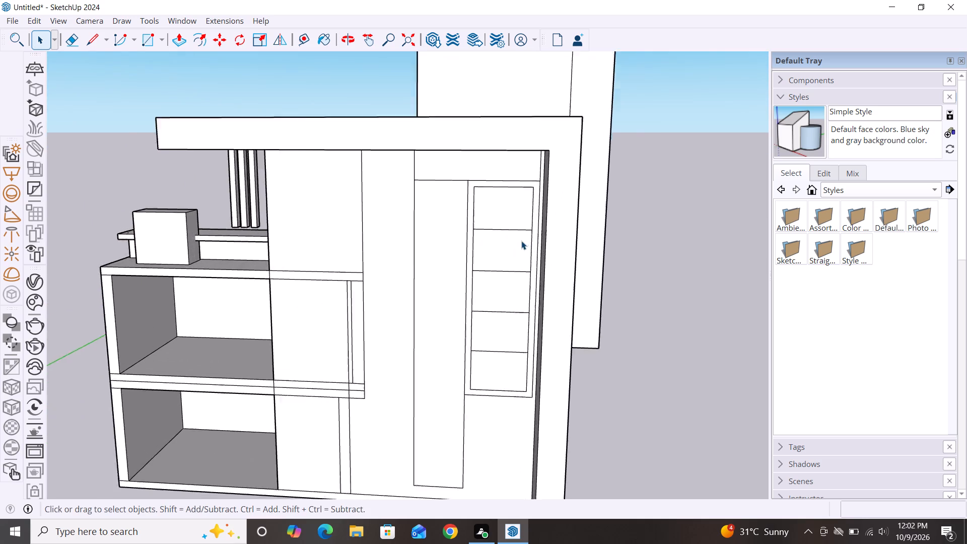
{"action": "key", "text": "p"}
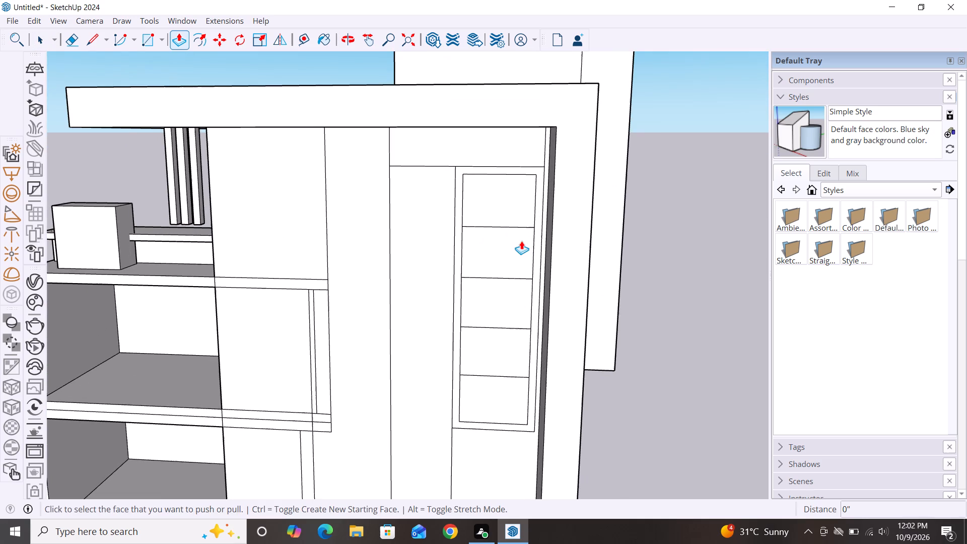
{"action": "left_click", "coordinate": [538, 263]}
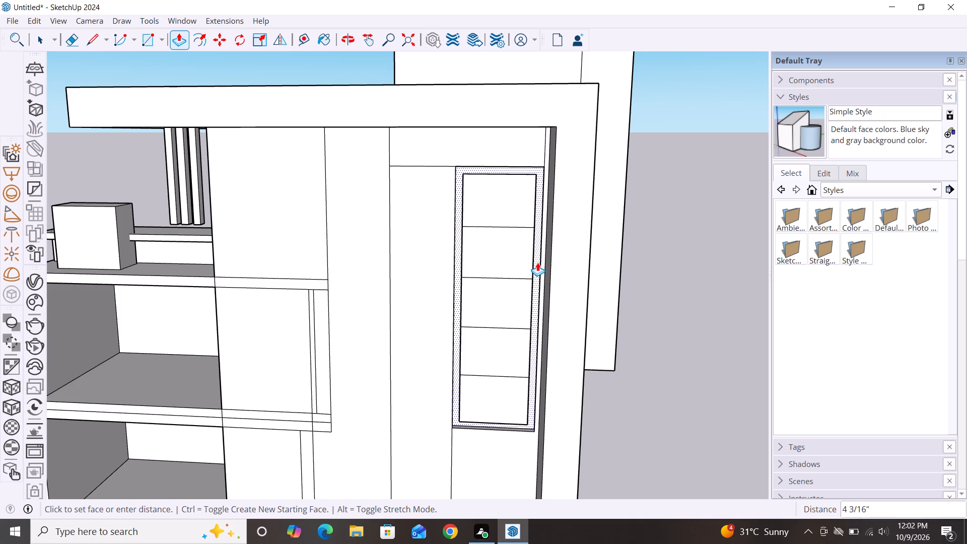
{"action": "scroll", "coordinate": [539, 264], "scroll_direction": "up", "scroll_amount": 5}
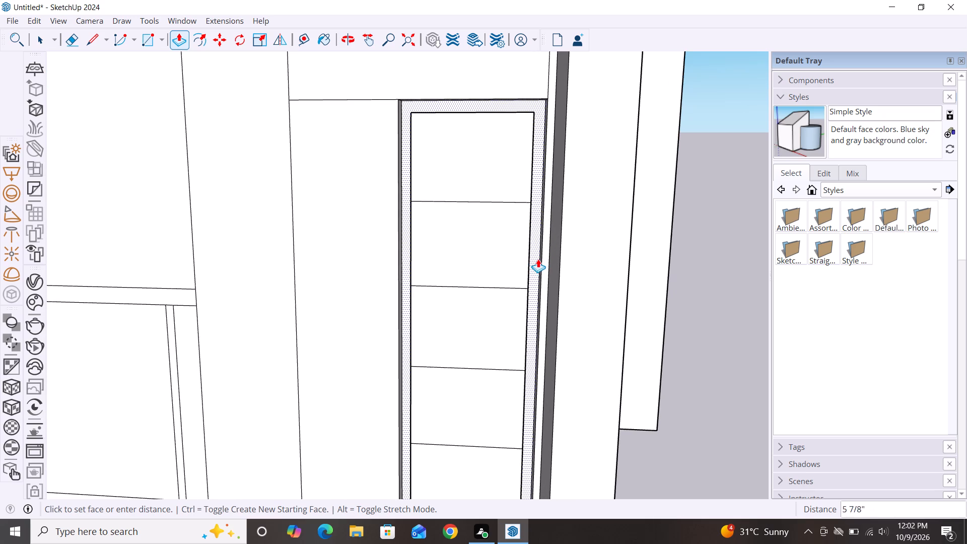
{"action": "left_click", "coordinate": [541, 264]}
{"action": "key", "text": "space"}
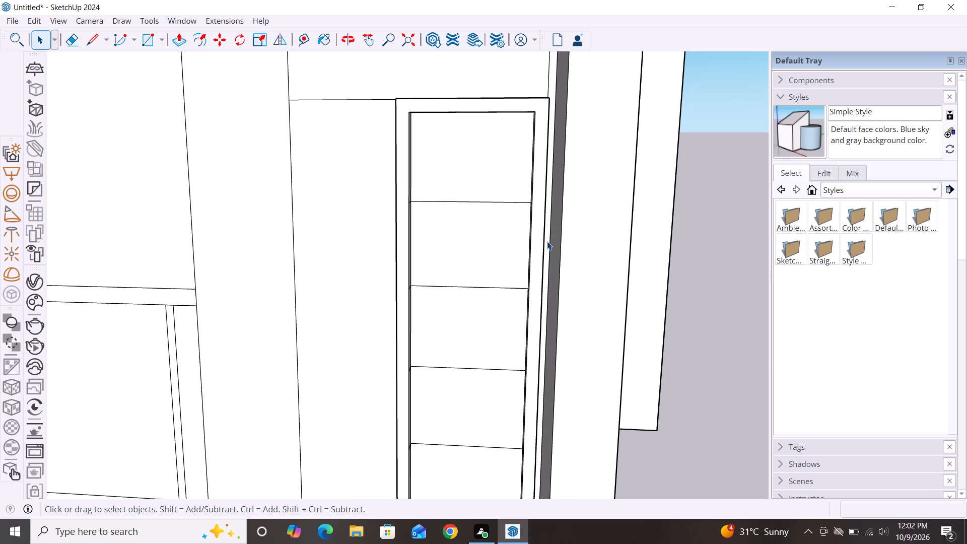
Push the divided panel's raised frame back toward the wall by about 4 11/16".
{"action": "scroll", "coordinate": [562, 165], "scroll_direction": "down", "scroll_amount": 7}
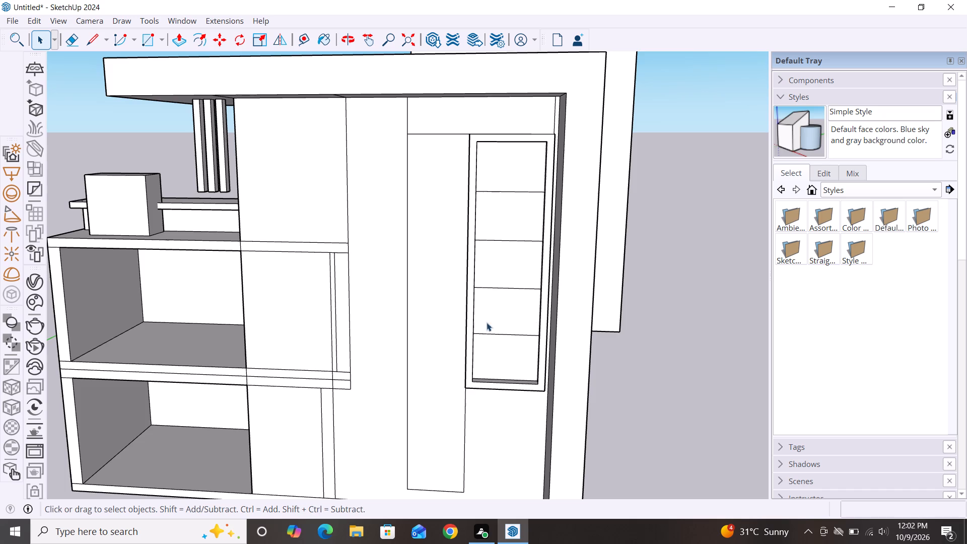
{"action": "scroll", "coordinate": [461, 333], "scroll_direction": "down", "scroll_amount": 1}
{"action": "scroll", "coordinate": [482, 371], "scroll_direction": "down", "scroll_amount": 2}
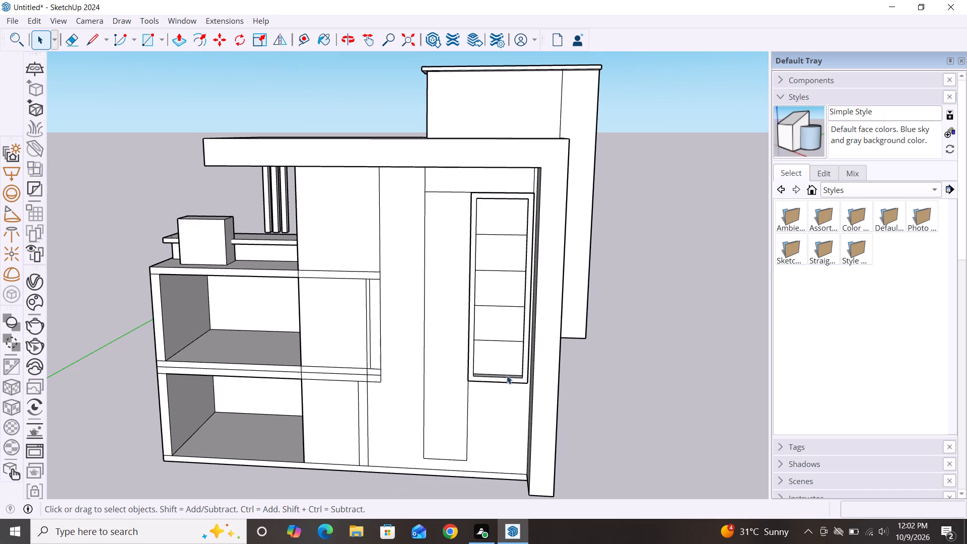
{"action": "key", "text": "p"}
{"action": "left_click", "coordinate": [512, 380]}
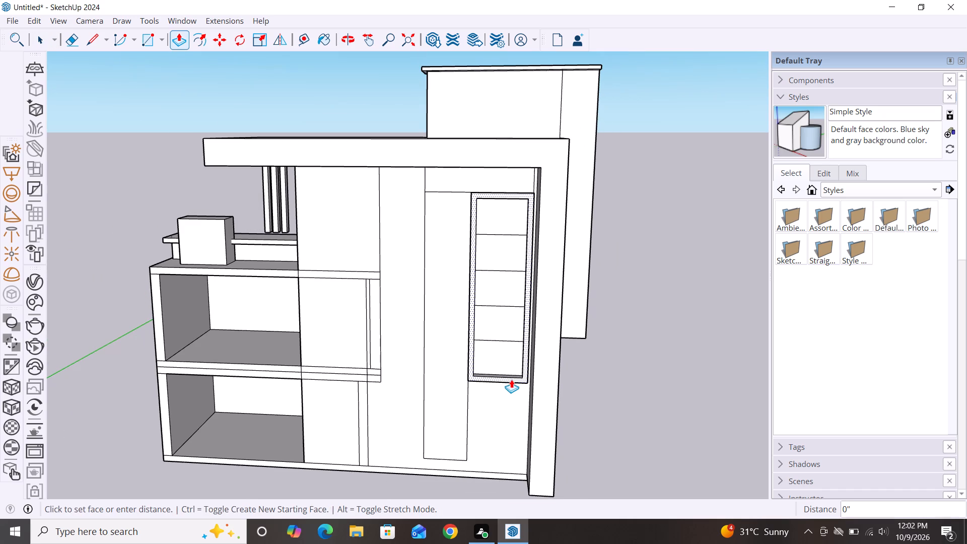
{"action": "left_click", "coordinate": [515, 378]}
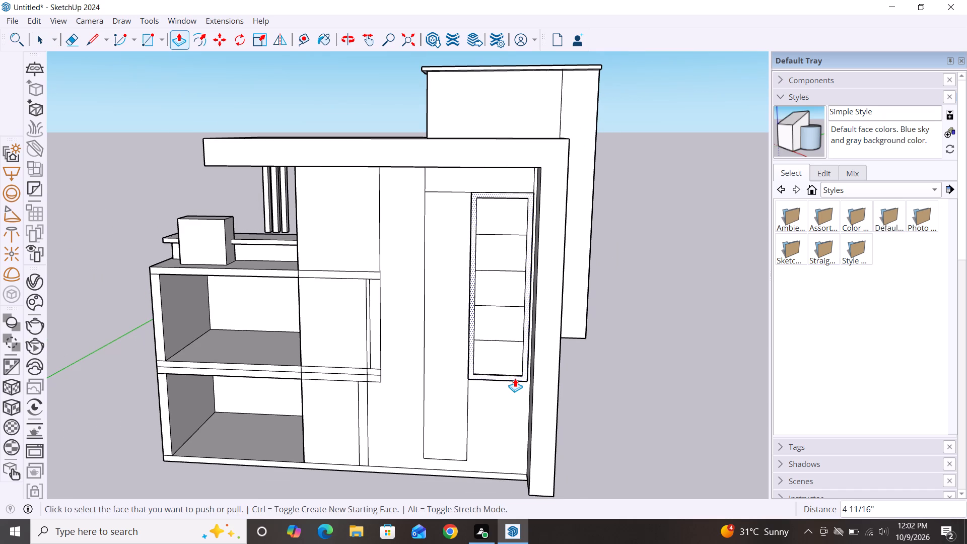
{"action": "key", "text": "space"}
Copy the panel's four horizontal divider lines 3/4" downward to make thin double-line bars.
{"action": "scroll", "coordinate": [499, 208], "scroll_direction": "up", "scroll_amount": 3}
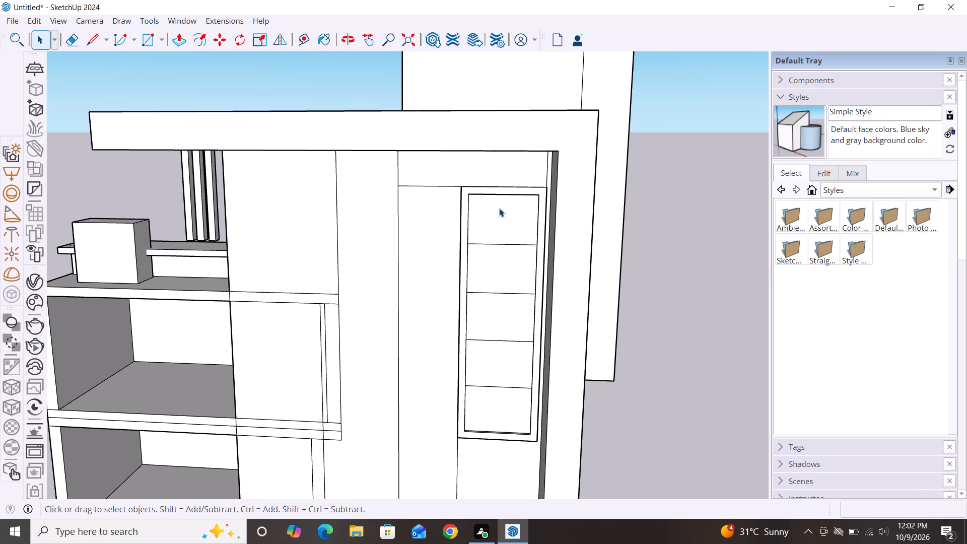
{"action": "left_click", "coordinate": [501, 243]}
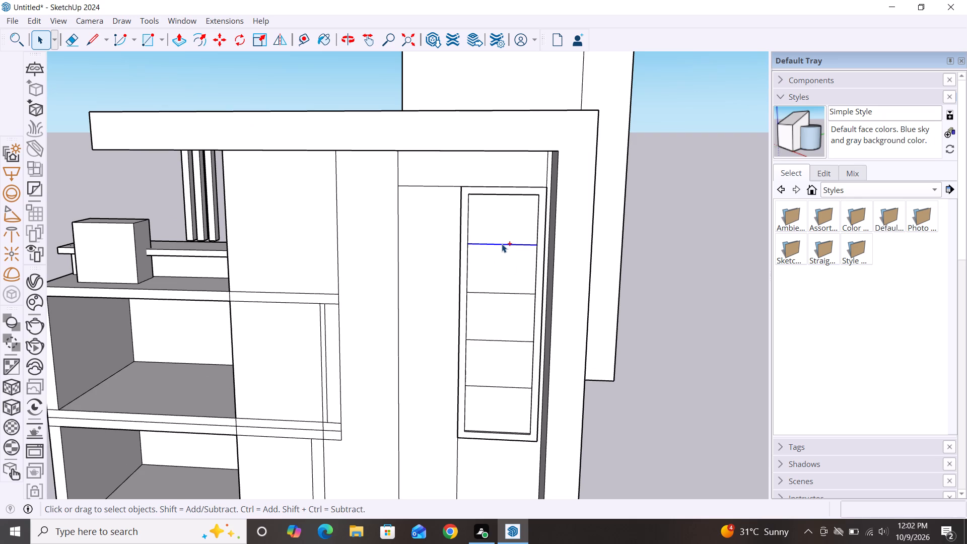
{"action": "left_click", "coordinate": [507, 292], "text": "ctrl"}
{"action": "left_click", "coordinate": [495, 341], "text": "ctrl"}
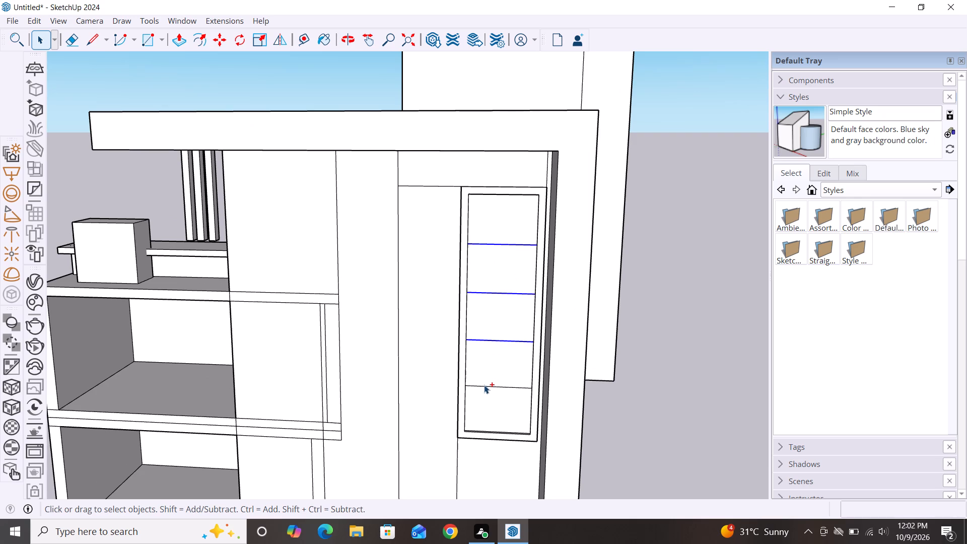
{"action": "left_click", "coordinate": [484, 385], "text": "ctrl"}
{"action": "key", "text": "m"}
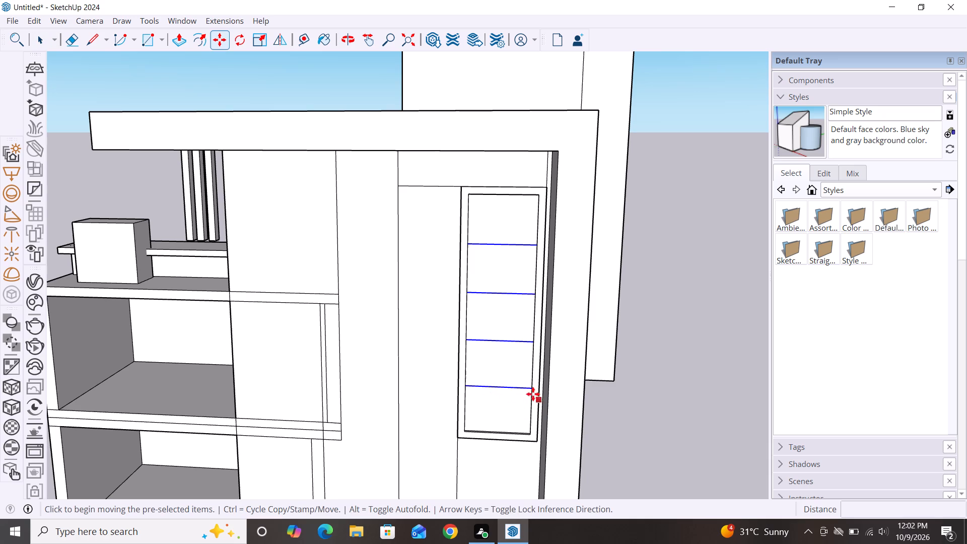
{"action": "left_click", "coordinate": [531, 389]}
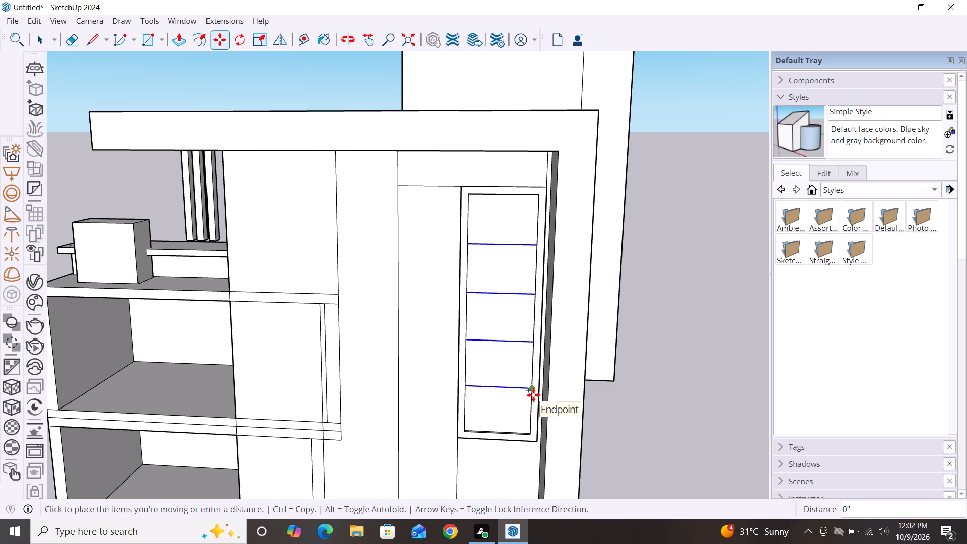
{"action": "scroll", "coordinate": [531, 401], "scroll_direction": "up", "scroll_amount": 13}
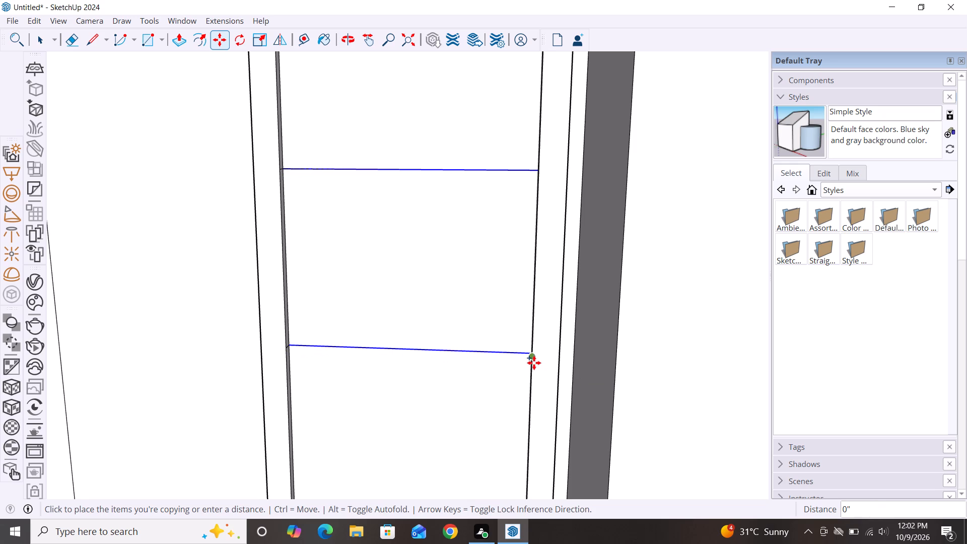
{"action": "scroll", "coordinate": [534, 363], "scroll_direction": "up", "scroll_amount": 6}
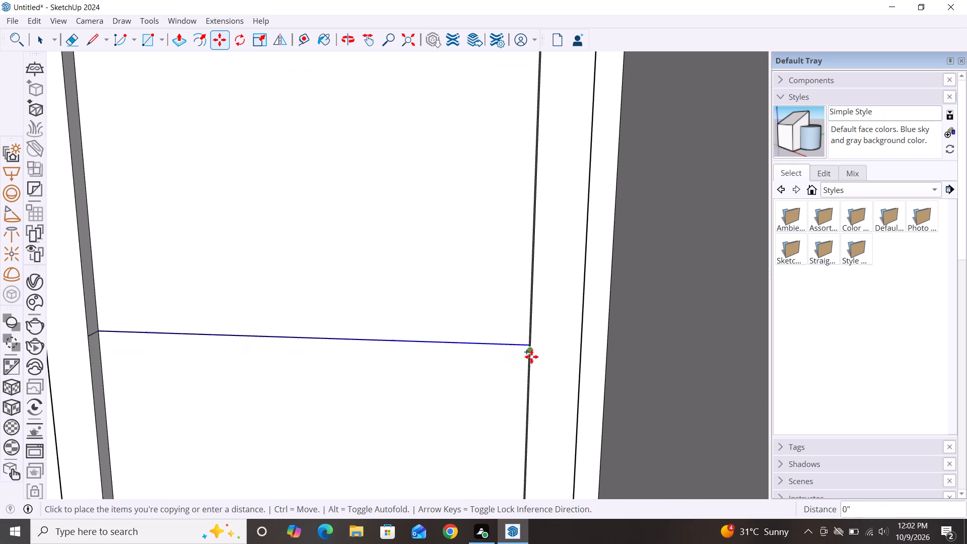
{"action": "left_click", "coordinate": [532, 359]}
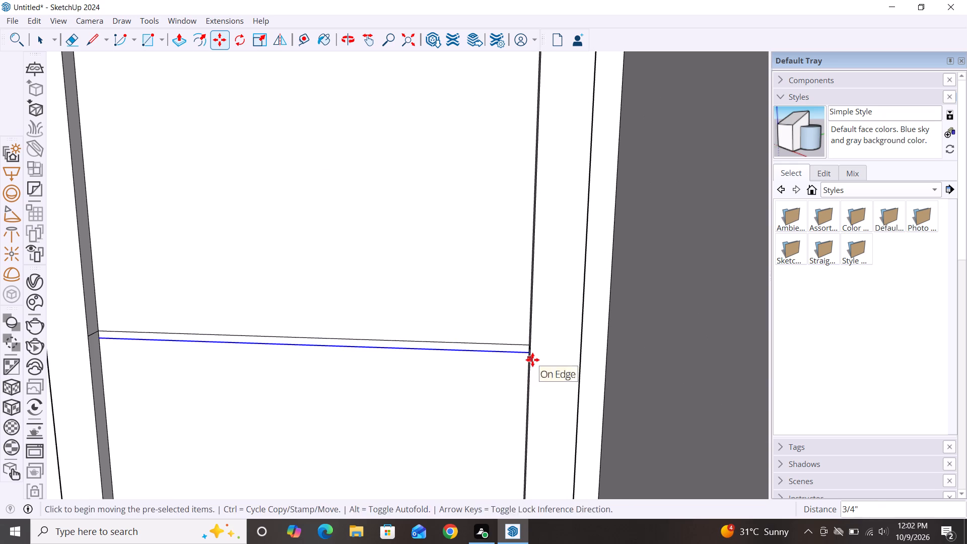
{"action": "key", "text": "space"}
{"action": "scroll", "coordinate": [547, 308], "scroll_direction": "down", "scroll_amount": 18}
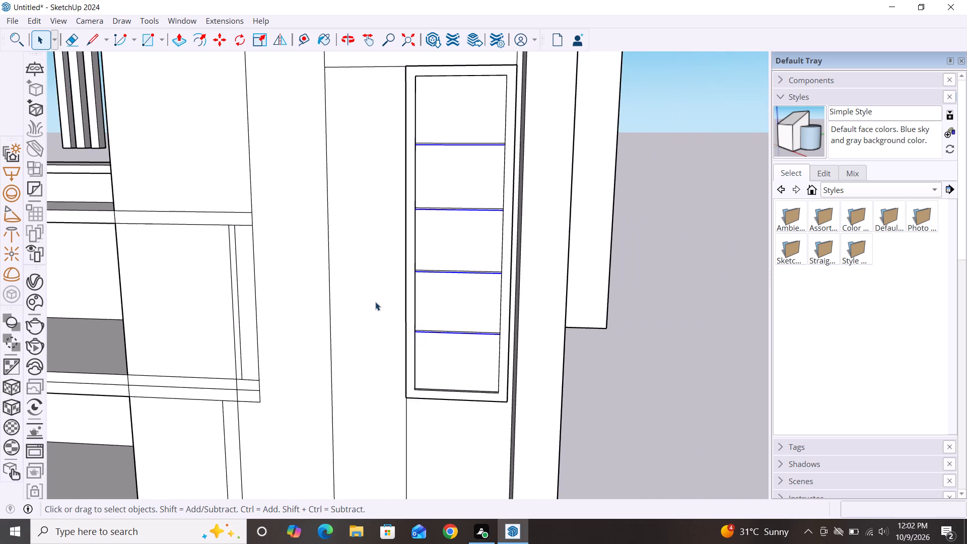
{"action": "scroll", "coordinate": [367, 291], "scroll_direction": "down", "scroll_amount": 4}
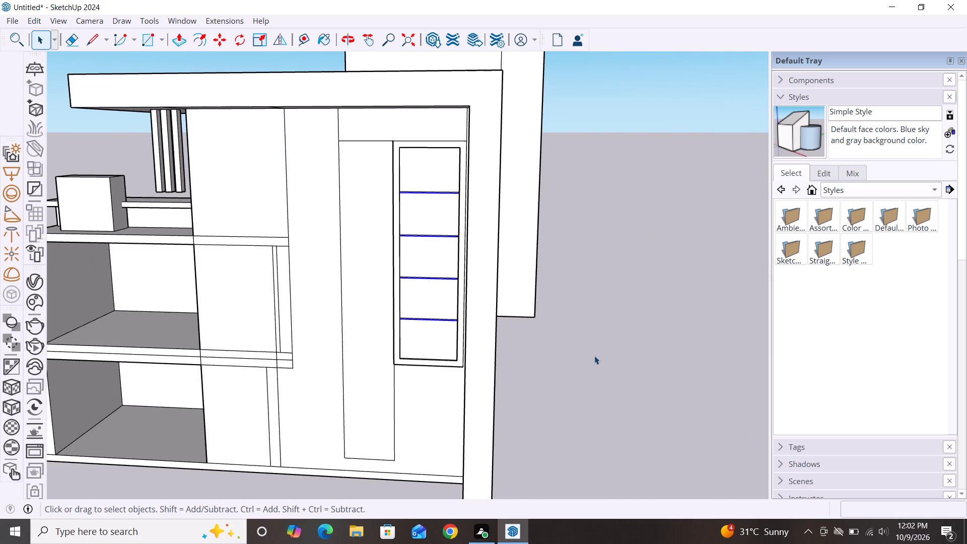
{"action": "left_click", "coordinate": [594, 356]}
Erase the horizontal edge between the upper rectangle and the tall rectangle to merge them into one L-shaped band.
{"action": "scroll", "coordinate": [594, 356], "scroll_direction": "down", "scroll_amount": 2}
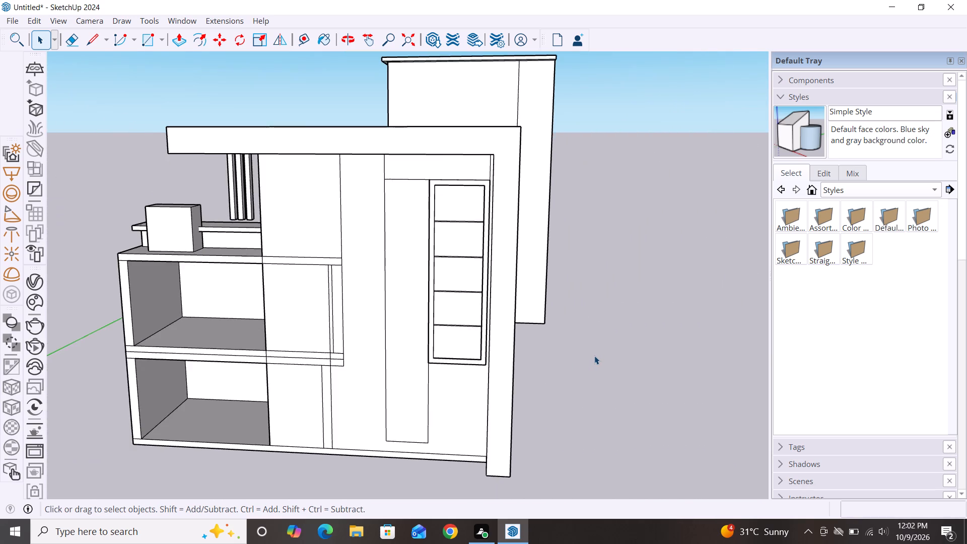
{"action": "scroll", "coordinate": [594, 356], "scroll_direction": "down", "scroll_amount": 1}
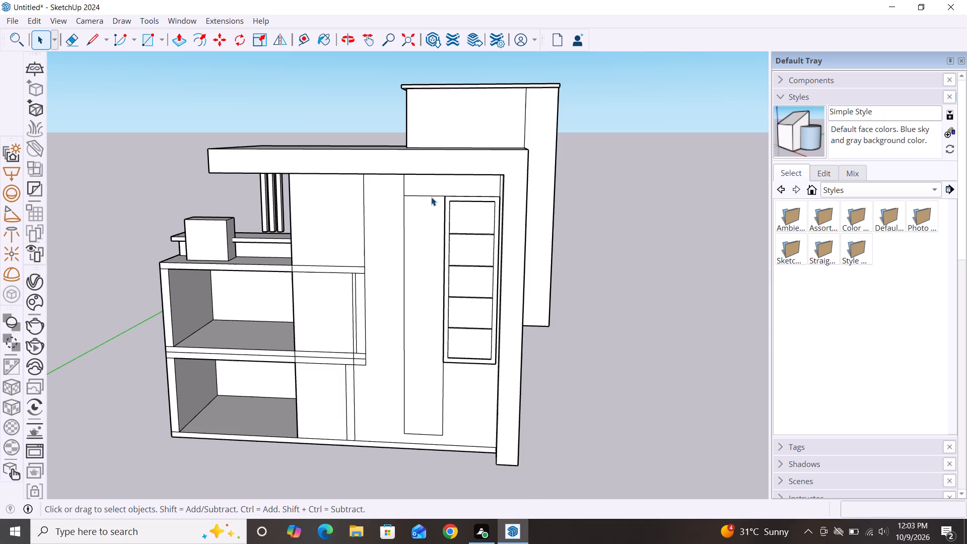
{"action": "key", "text": "e"}
{"action": "scroll", "coordinate": [437, 231], "scroll_direction": "up", "scroll_amount": 8}
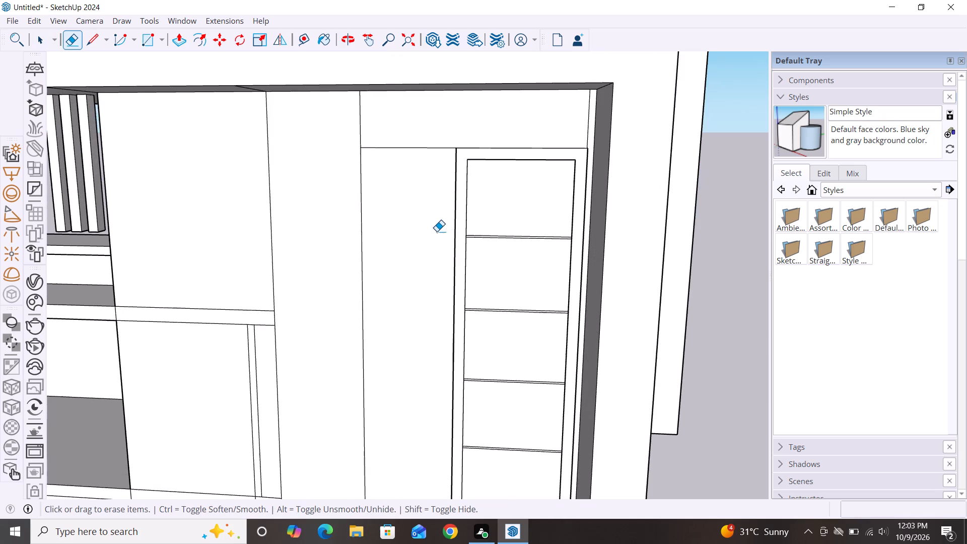
{"action": "left_click", "coordinate": [408, 147]}
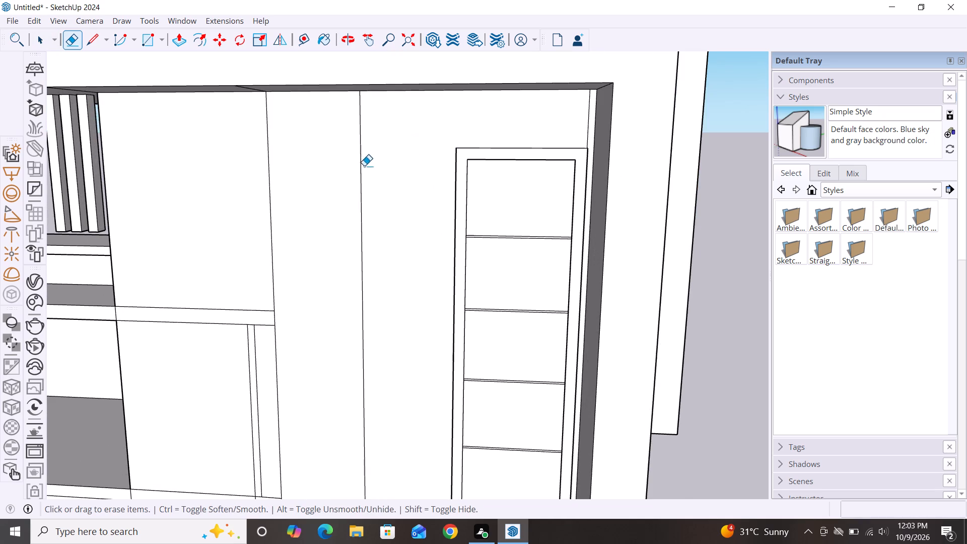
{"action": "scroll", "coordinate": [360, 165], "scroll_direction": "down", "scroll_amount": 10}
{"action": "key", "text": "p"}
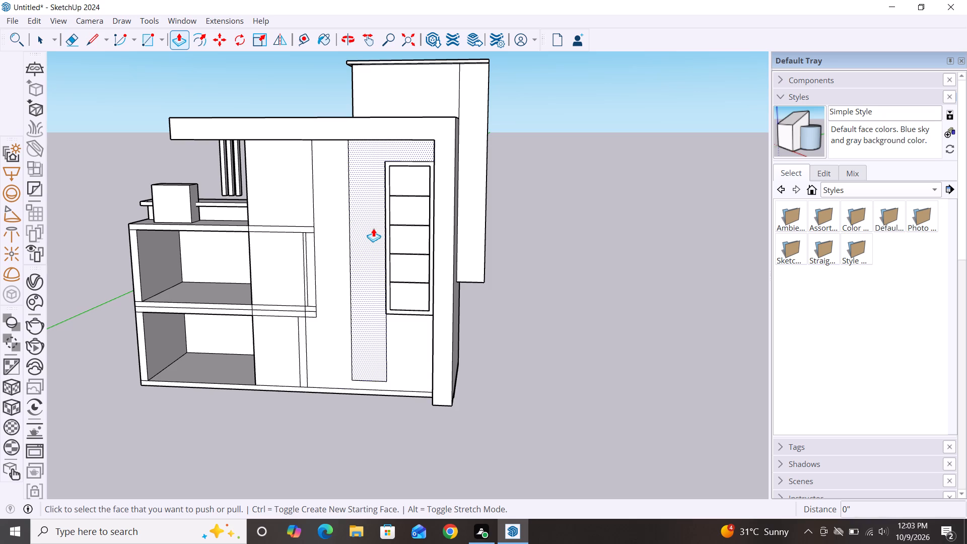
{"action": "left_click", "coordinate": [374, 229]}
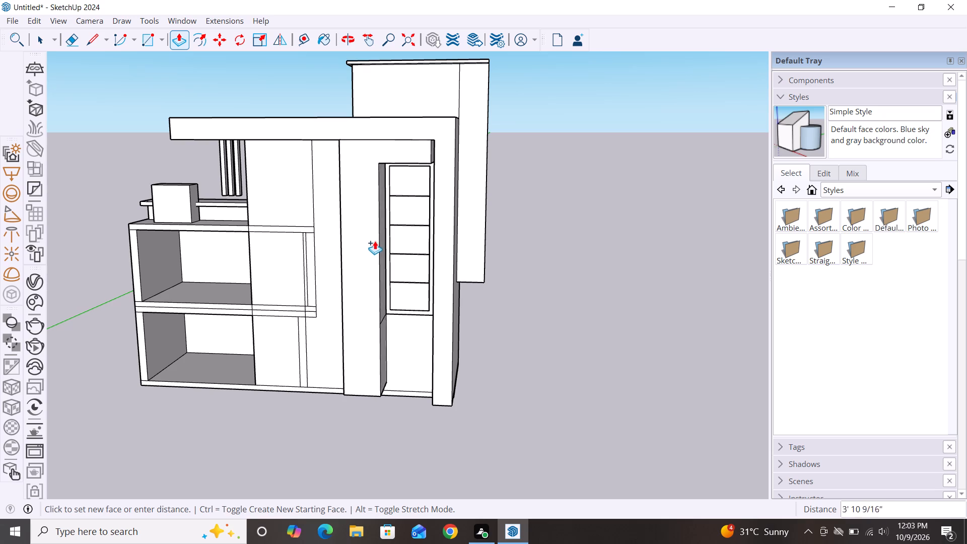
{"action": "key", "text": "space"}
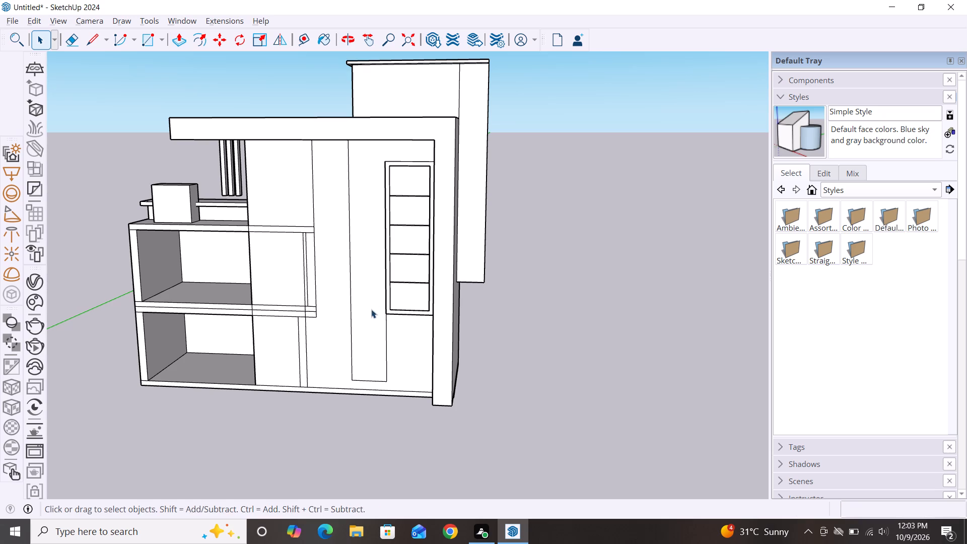
Erase the short vertical edge running from the window frame's upper corner to the overhang's underside, beside the side wall.
{"action": "middle_click_drag", "start_coordinate": [371, 309], "coordinate": [466, 306], "text": "alt"}
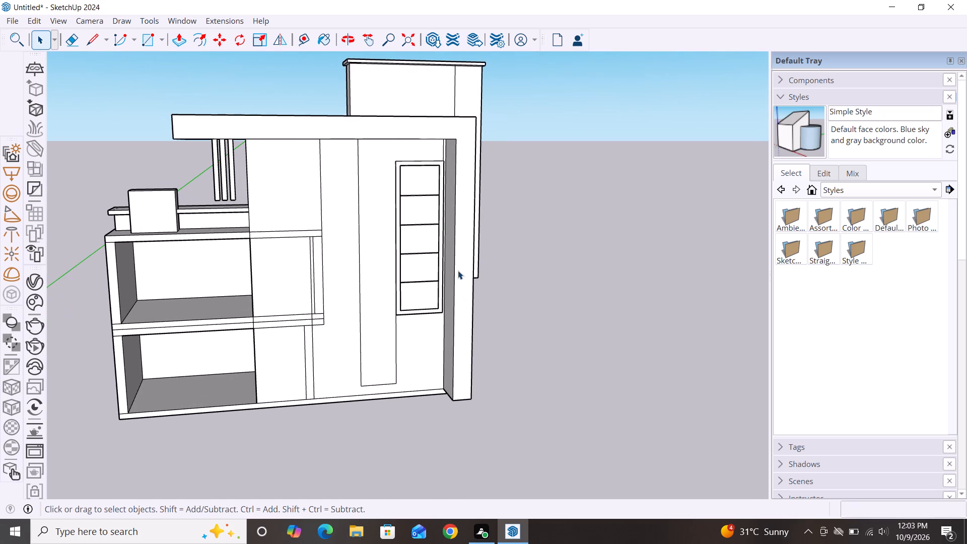
{"action": "scroll", "coordinate": [447, 149], "scroll_direction": "up", "scroll_amount": 10}
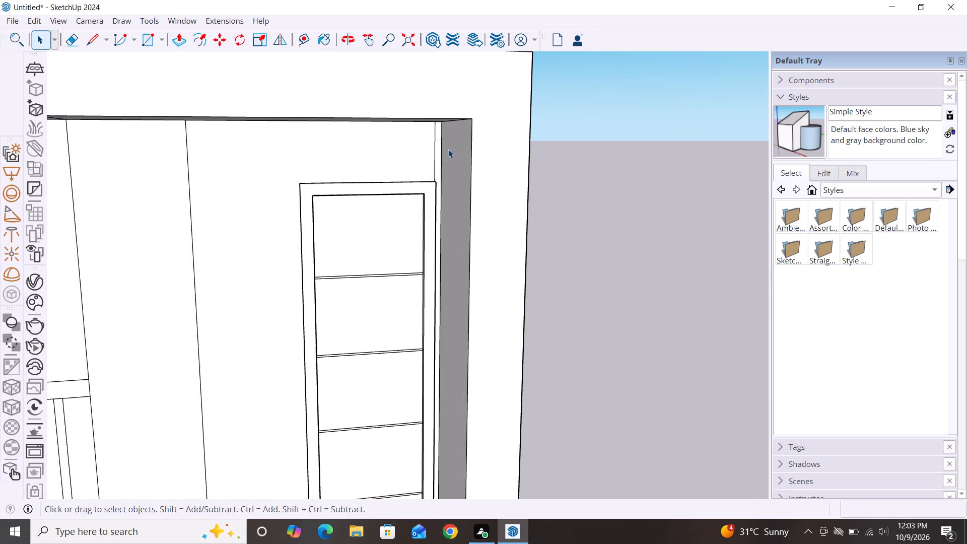
{"action": "key", "text": "e"}
{"action": "left_click", "coordinate": [435, 148]}
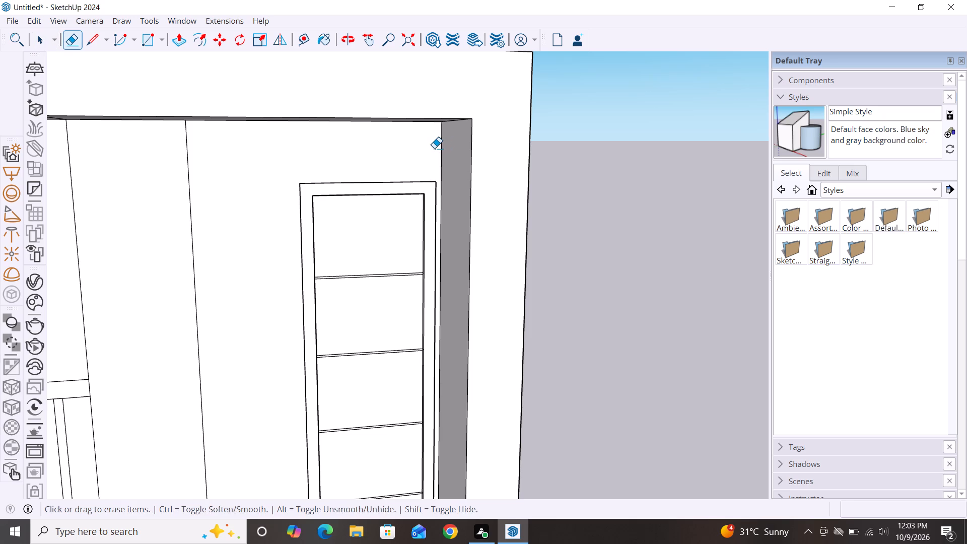
{"action": "key", "text": "p"}
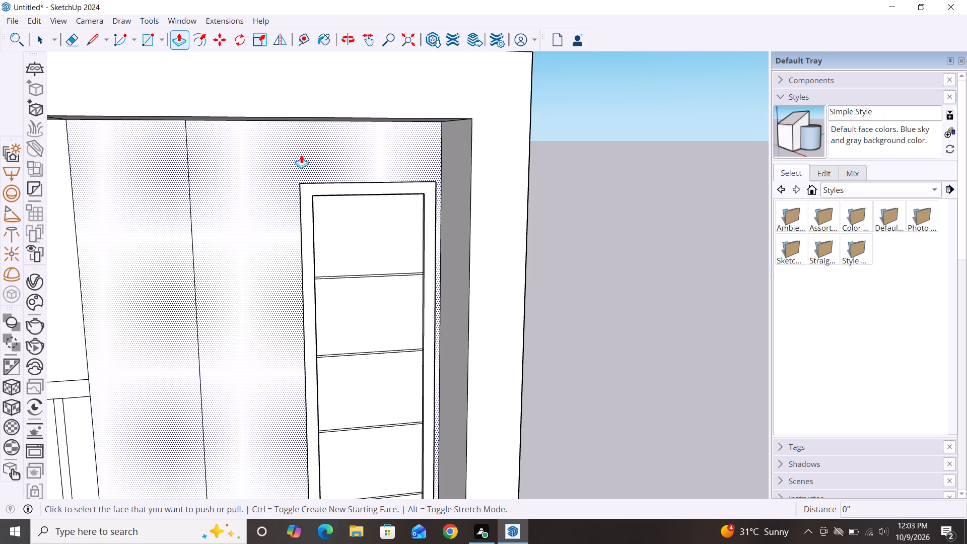
{"action": "key", "text": "space"}
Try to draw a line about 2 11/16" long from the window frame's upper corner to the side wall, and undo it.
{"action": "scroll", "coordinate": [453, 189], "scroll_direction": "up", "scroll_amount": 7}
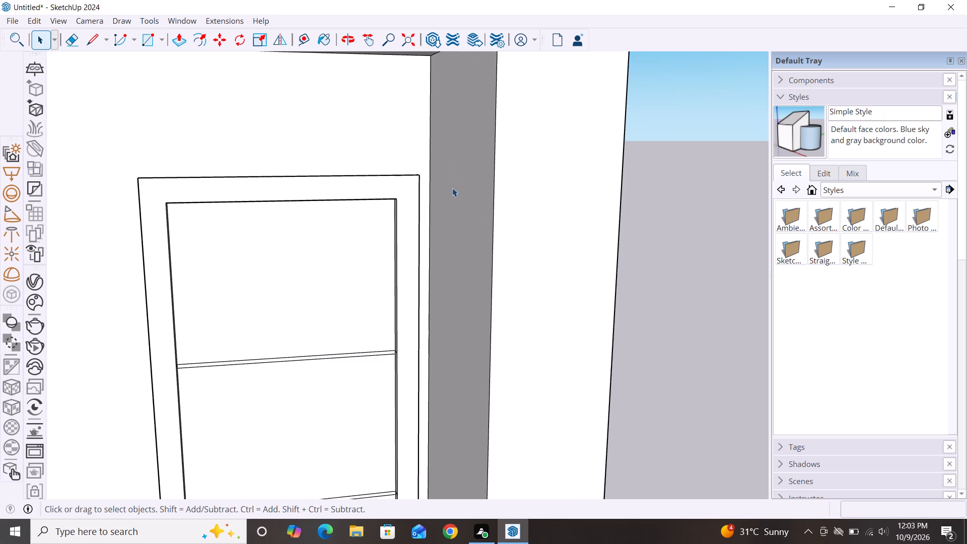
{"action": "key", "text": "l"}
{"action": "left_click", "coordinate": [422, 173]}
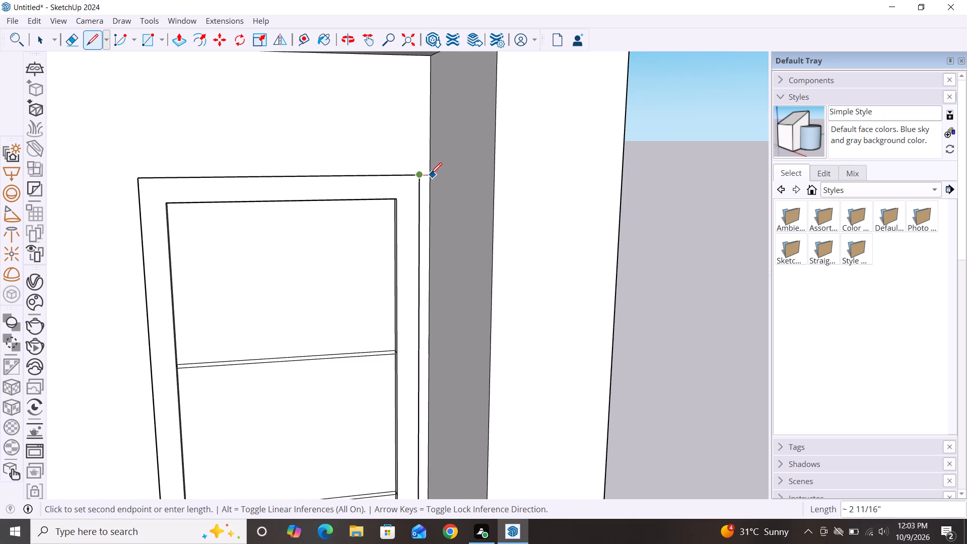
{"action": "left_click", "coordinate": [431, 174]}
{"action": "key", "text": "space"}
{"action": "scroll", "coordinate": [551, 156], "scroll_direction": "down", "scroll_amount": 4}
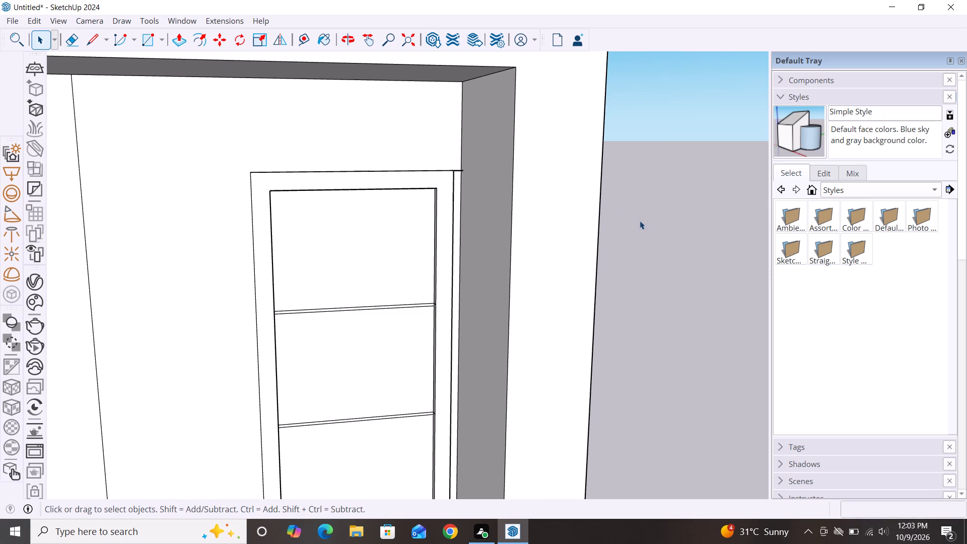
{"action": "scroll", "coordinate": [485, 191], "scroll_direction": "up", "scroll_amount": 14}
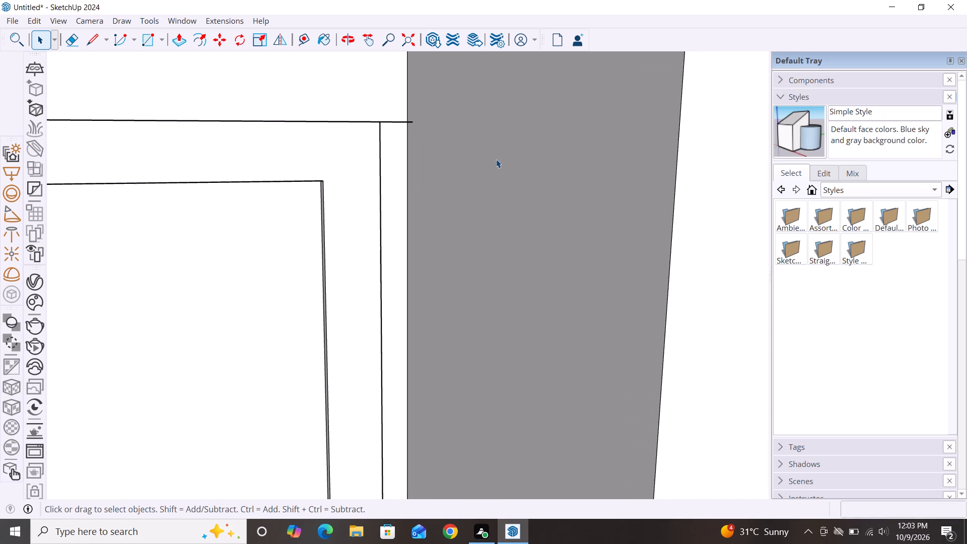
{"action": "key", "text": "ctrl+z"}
Draw a line about 3 5/16" long from the window frame's upper corner to the side wall's inner edge.
{"action": "key", "text": "l"}
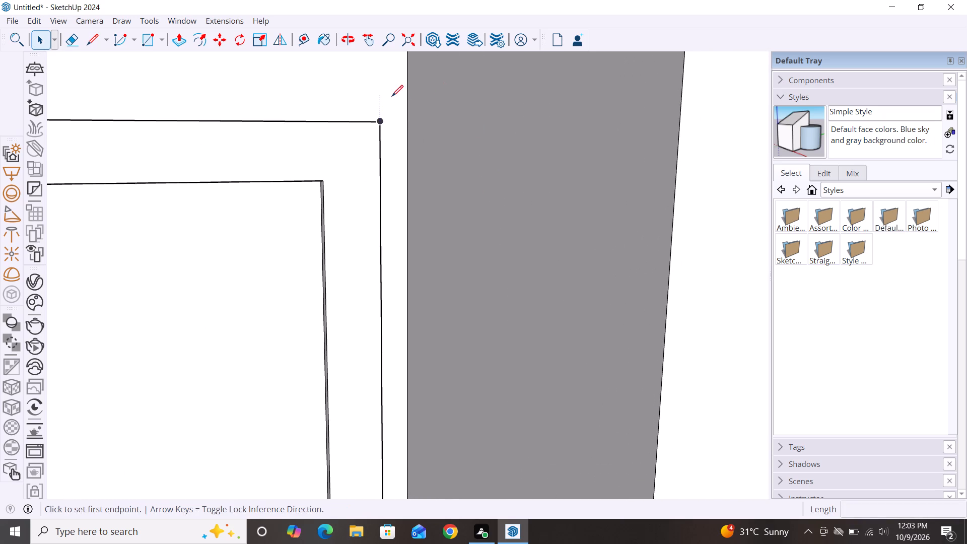
{"action": "left_click", "coordinate": [381, 122]}
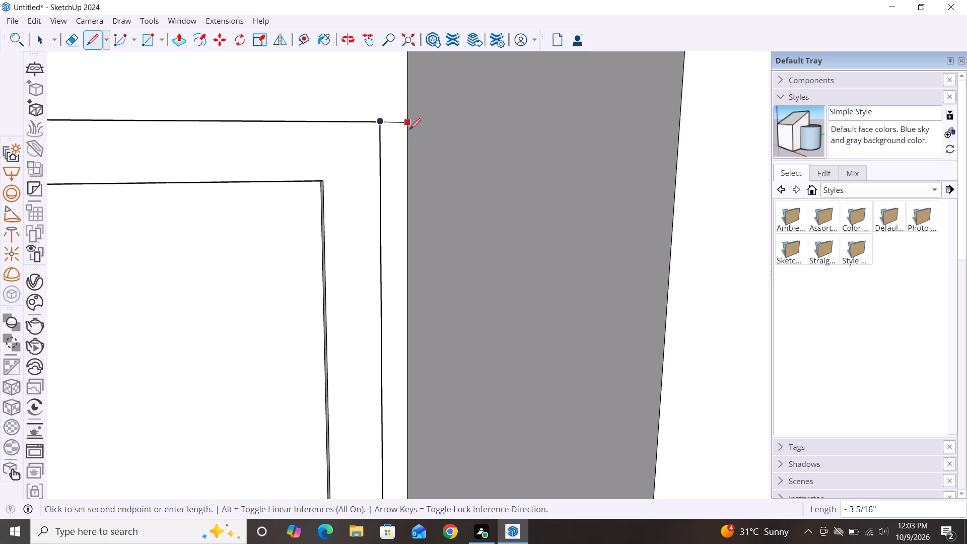
{"action": "left_click", "coordinate": [411, 129]}
{"action": "key", "text": "space"}
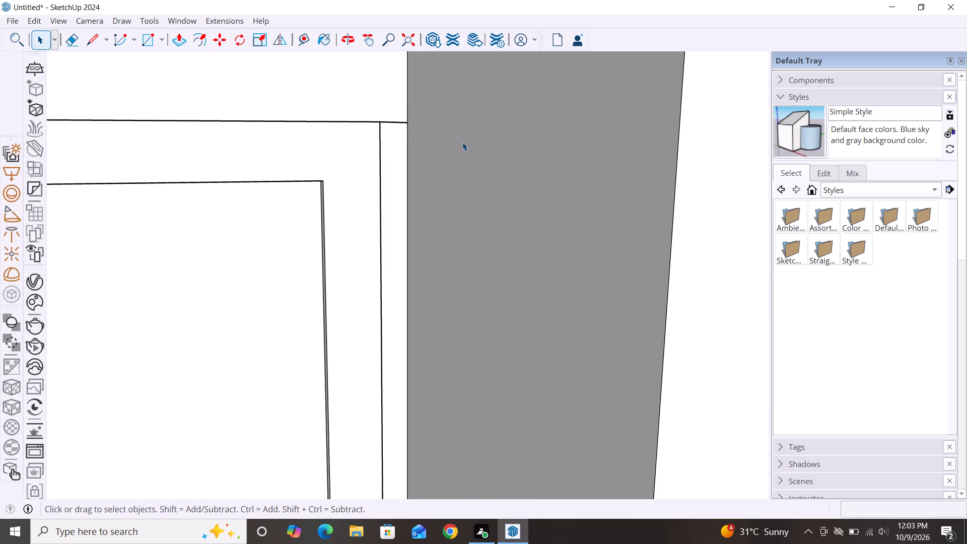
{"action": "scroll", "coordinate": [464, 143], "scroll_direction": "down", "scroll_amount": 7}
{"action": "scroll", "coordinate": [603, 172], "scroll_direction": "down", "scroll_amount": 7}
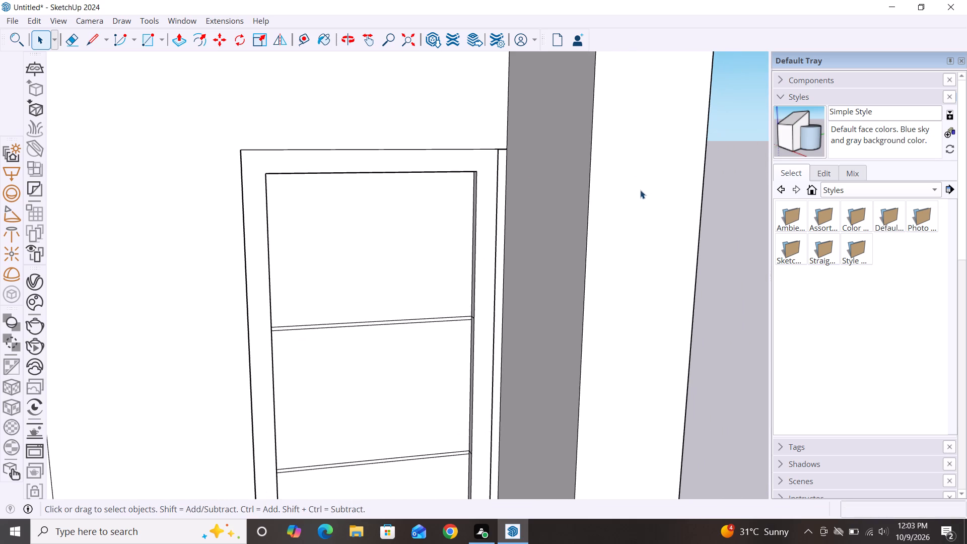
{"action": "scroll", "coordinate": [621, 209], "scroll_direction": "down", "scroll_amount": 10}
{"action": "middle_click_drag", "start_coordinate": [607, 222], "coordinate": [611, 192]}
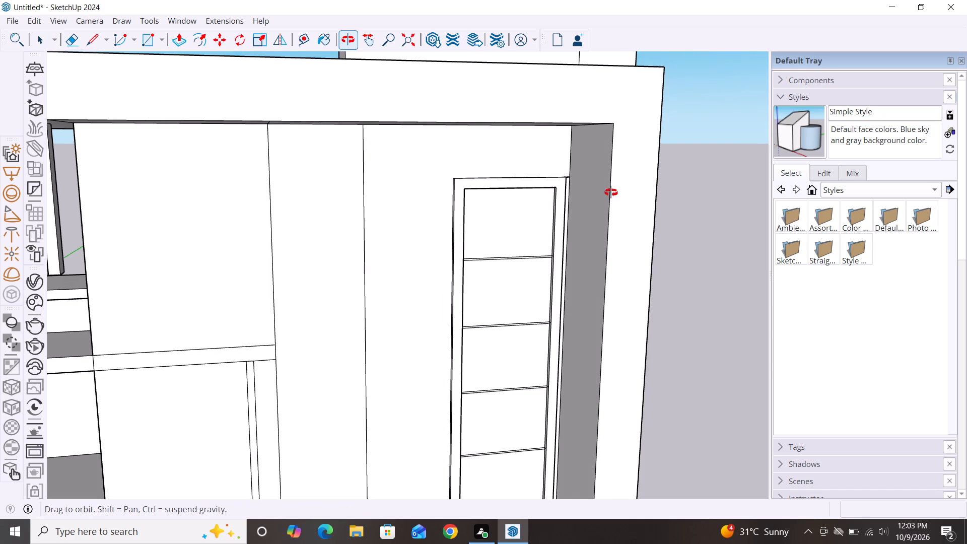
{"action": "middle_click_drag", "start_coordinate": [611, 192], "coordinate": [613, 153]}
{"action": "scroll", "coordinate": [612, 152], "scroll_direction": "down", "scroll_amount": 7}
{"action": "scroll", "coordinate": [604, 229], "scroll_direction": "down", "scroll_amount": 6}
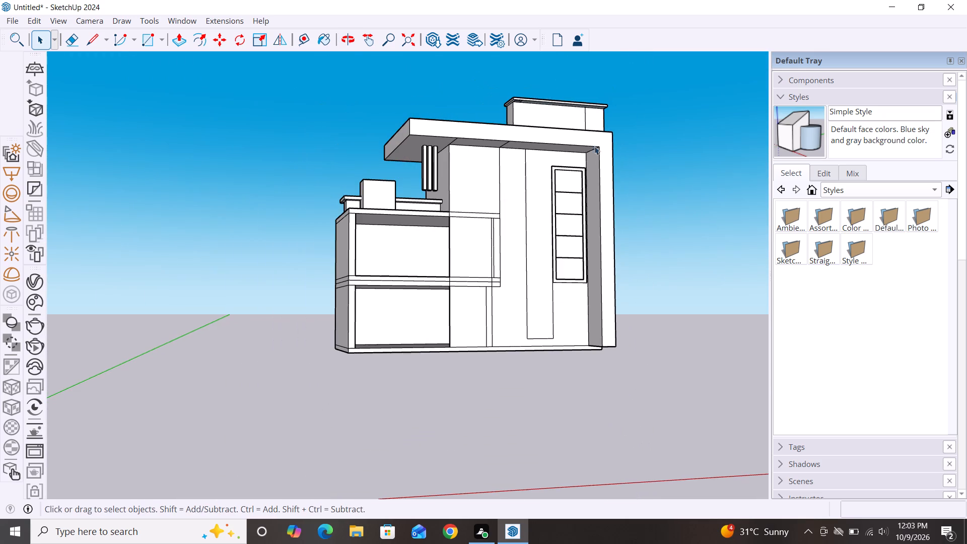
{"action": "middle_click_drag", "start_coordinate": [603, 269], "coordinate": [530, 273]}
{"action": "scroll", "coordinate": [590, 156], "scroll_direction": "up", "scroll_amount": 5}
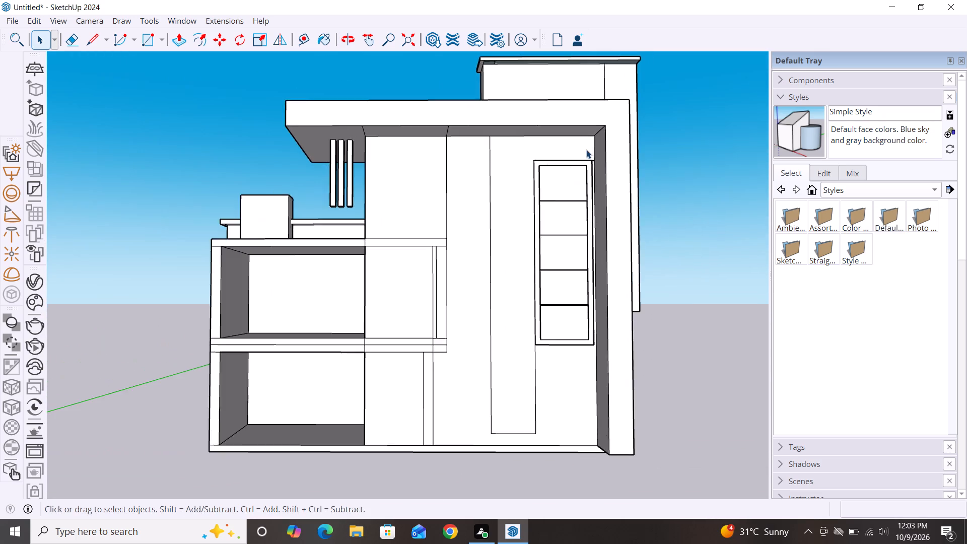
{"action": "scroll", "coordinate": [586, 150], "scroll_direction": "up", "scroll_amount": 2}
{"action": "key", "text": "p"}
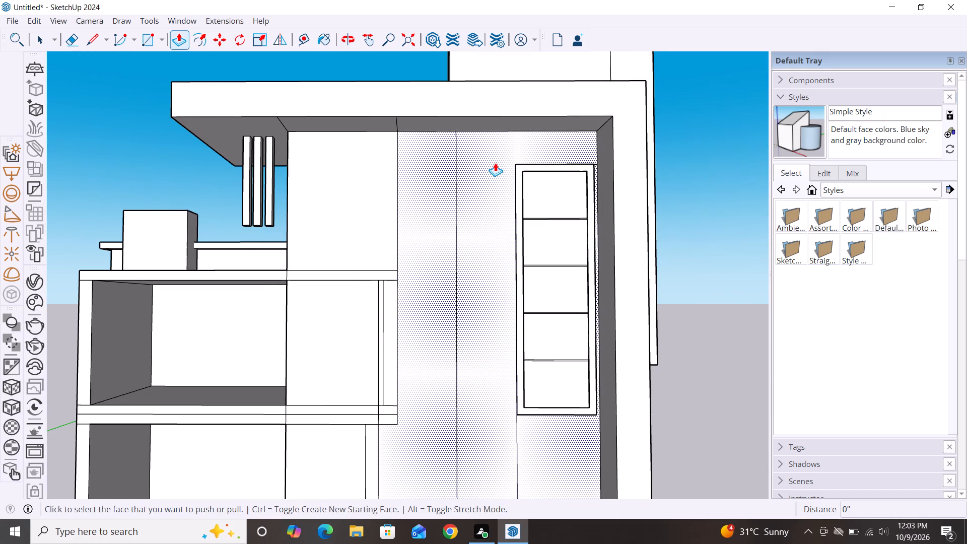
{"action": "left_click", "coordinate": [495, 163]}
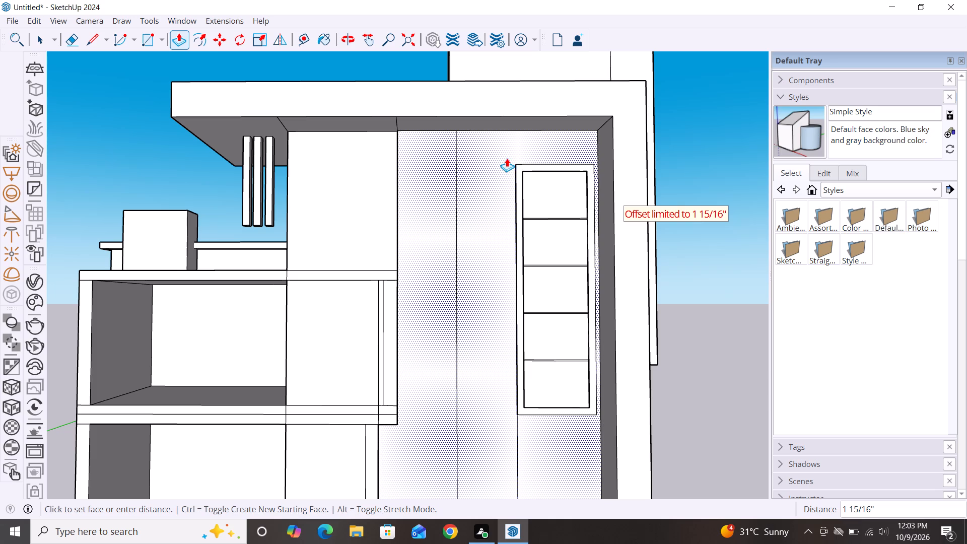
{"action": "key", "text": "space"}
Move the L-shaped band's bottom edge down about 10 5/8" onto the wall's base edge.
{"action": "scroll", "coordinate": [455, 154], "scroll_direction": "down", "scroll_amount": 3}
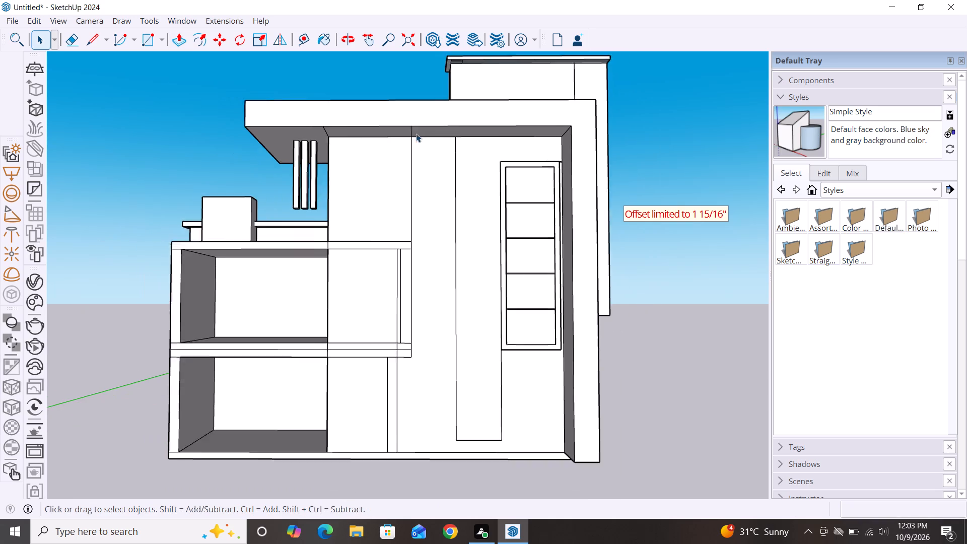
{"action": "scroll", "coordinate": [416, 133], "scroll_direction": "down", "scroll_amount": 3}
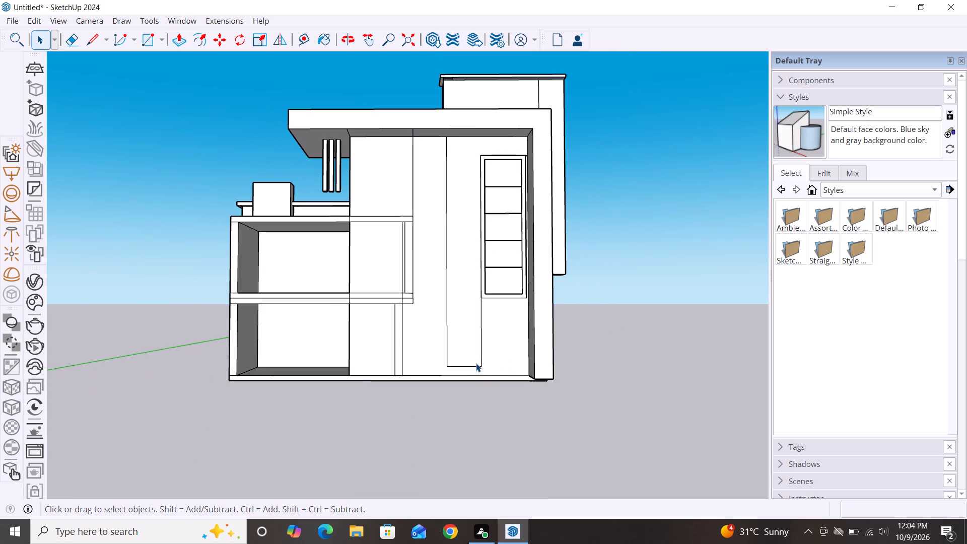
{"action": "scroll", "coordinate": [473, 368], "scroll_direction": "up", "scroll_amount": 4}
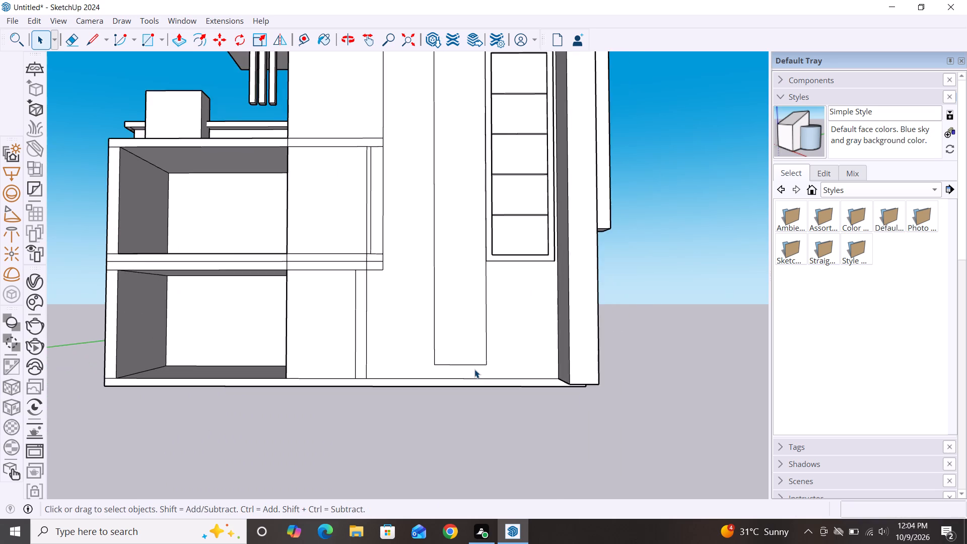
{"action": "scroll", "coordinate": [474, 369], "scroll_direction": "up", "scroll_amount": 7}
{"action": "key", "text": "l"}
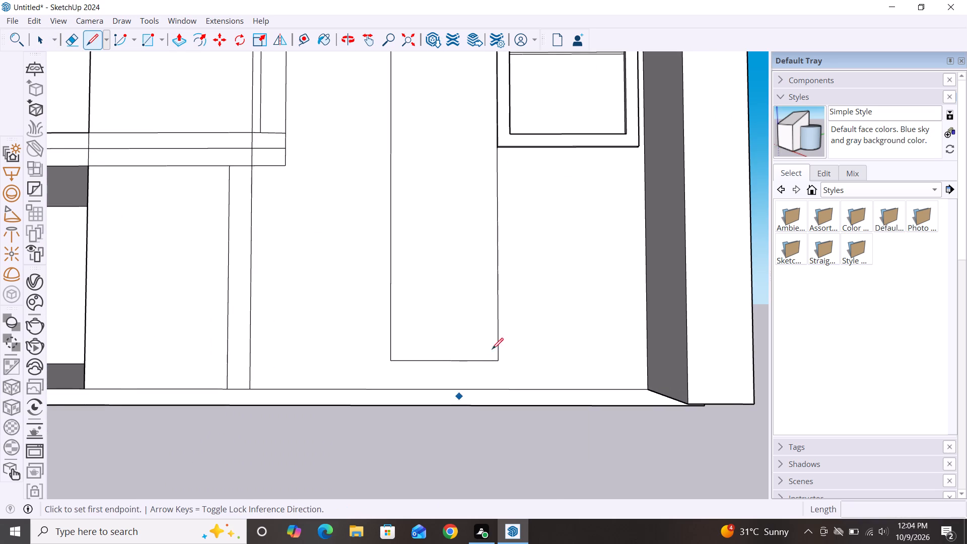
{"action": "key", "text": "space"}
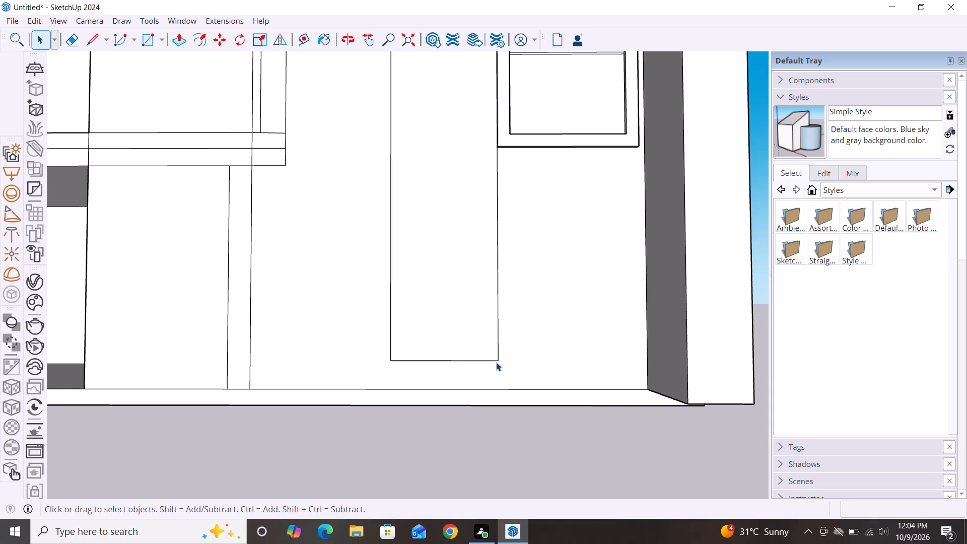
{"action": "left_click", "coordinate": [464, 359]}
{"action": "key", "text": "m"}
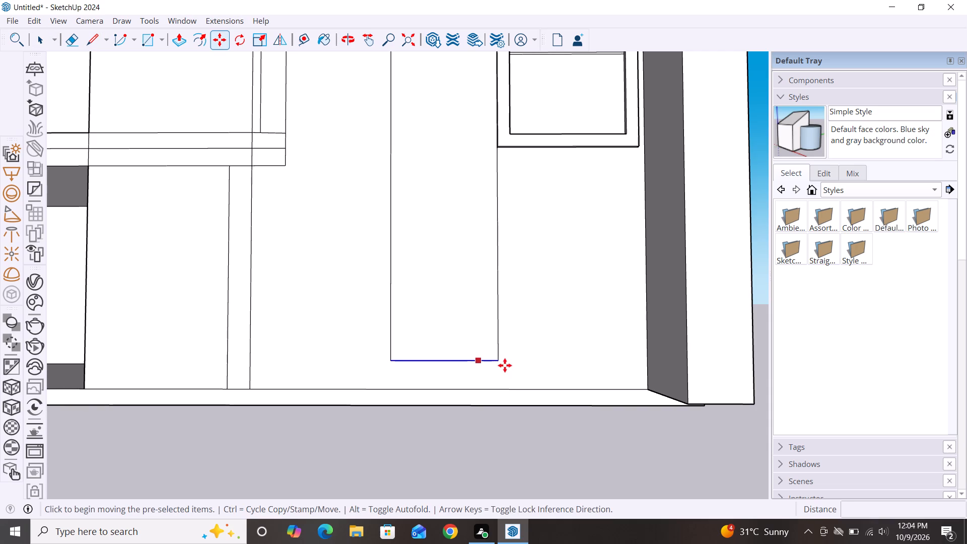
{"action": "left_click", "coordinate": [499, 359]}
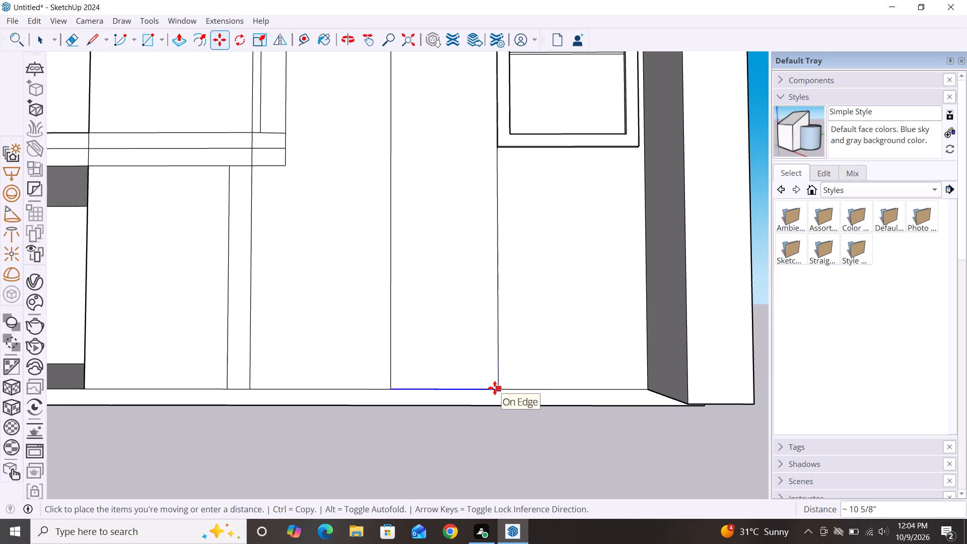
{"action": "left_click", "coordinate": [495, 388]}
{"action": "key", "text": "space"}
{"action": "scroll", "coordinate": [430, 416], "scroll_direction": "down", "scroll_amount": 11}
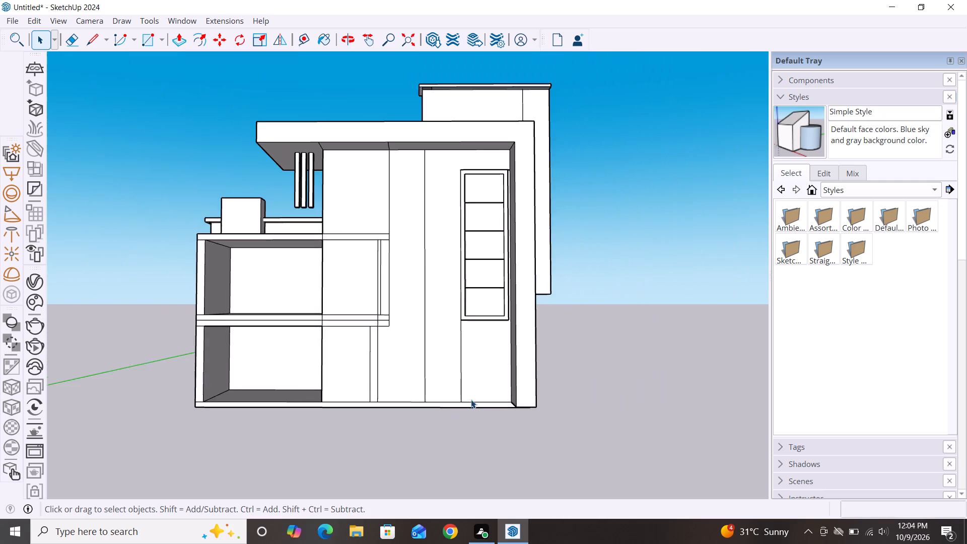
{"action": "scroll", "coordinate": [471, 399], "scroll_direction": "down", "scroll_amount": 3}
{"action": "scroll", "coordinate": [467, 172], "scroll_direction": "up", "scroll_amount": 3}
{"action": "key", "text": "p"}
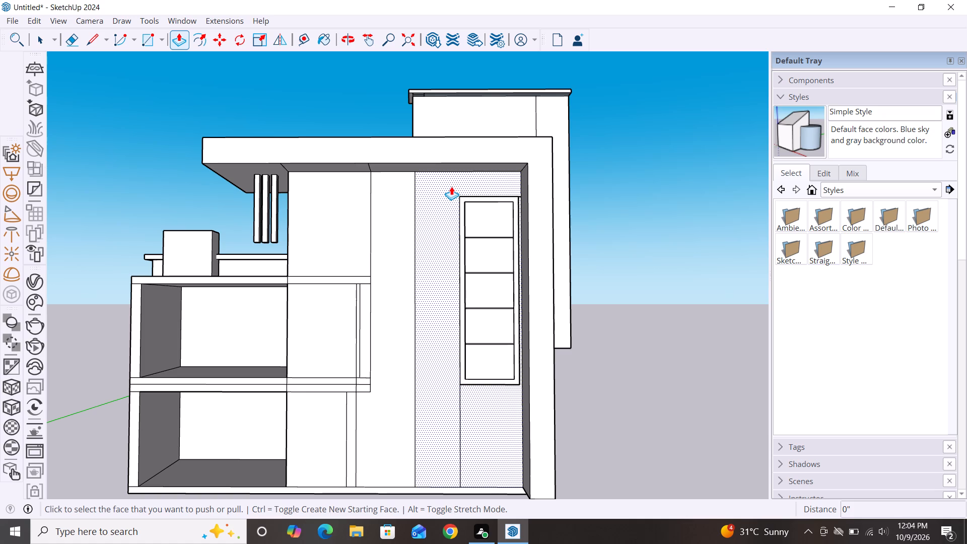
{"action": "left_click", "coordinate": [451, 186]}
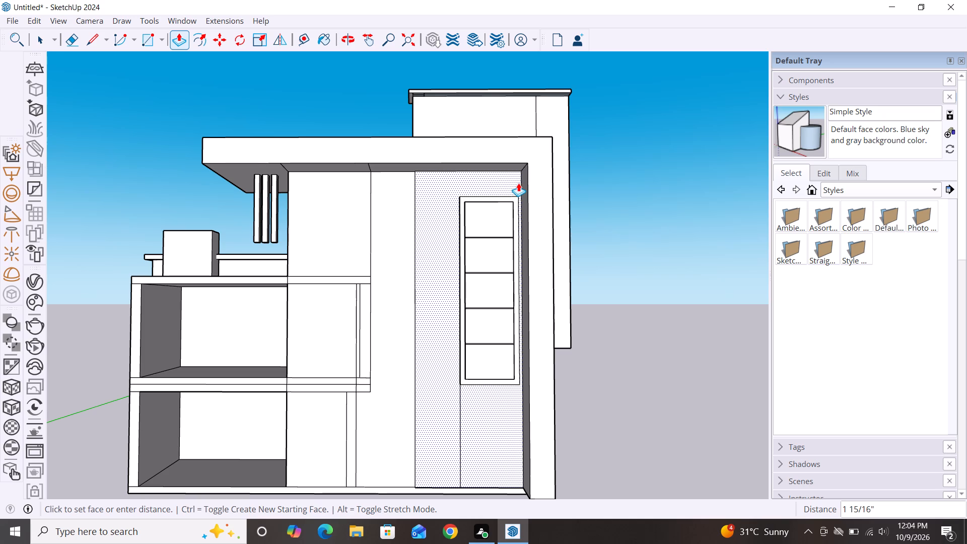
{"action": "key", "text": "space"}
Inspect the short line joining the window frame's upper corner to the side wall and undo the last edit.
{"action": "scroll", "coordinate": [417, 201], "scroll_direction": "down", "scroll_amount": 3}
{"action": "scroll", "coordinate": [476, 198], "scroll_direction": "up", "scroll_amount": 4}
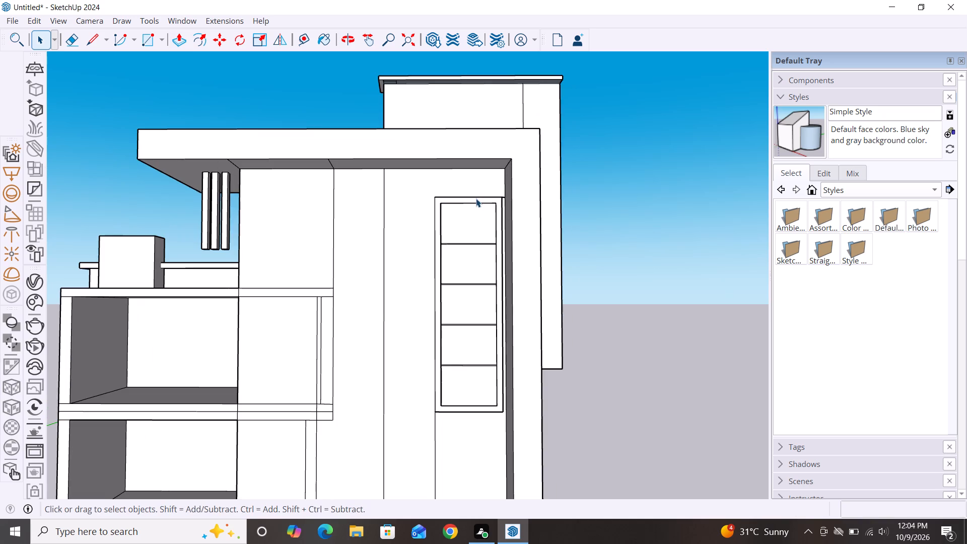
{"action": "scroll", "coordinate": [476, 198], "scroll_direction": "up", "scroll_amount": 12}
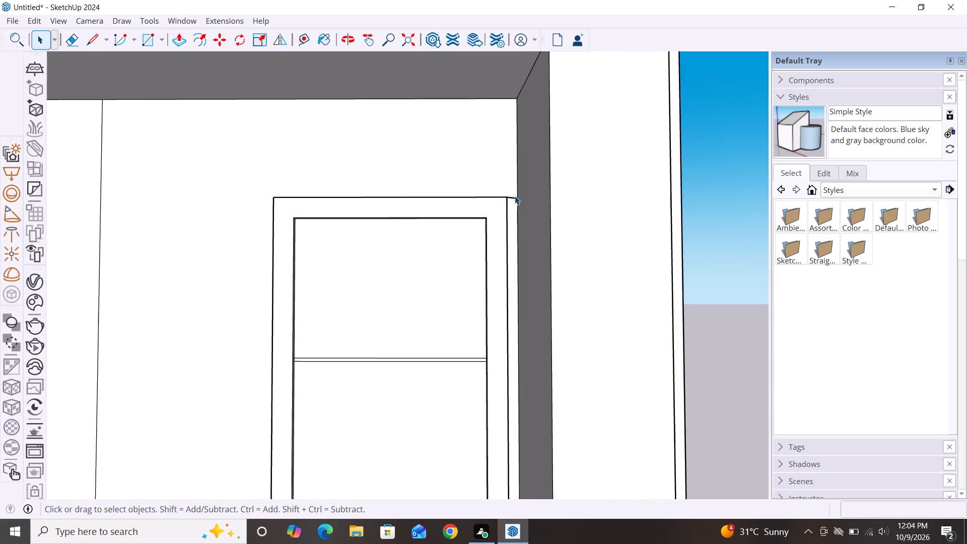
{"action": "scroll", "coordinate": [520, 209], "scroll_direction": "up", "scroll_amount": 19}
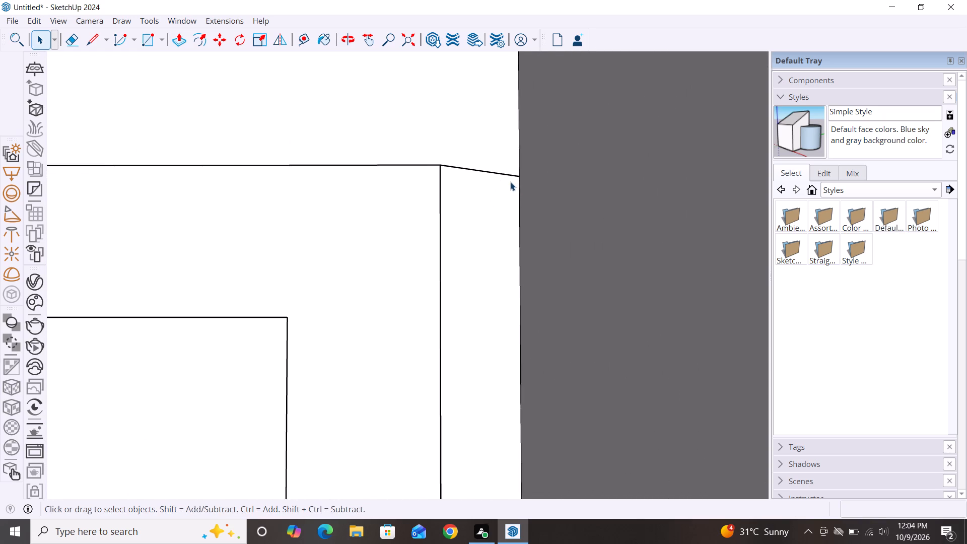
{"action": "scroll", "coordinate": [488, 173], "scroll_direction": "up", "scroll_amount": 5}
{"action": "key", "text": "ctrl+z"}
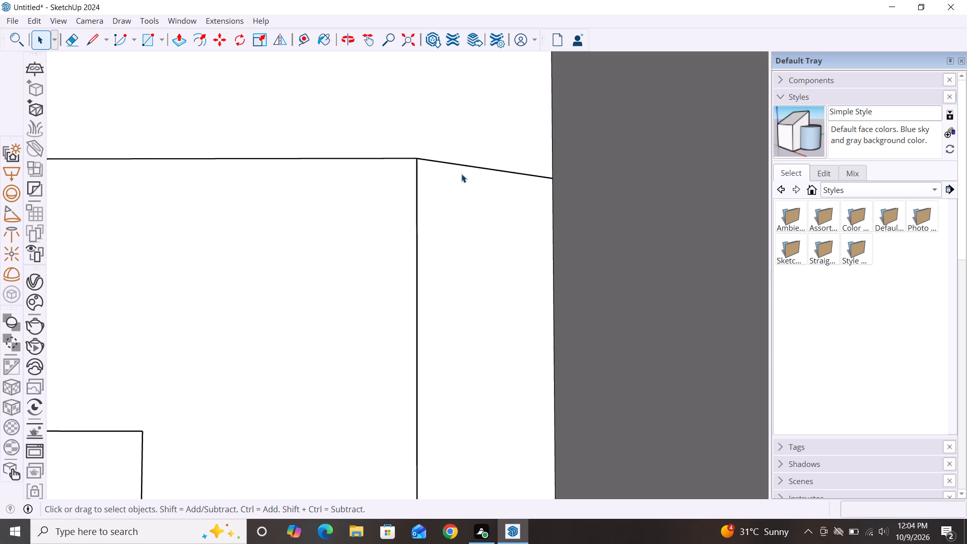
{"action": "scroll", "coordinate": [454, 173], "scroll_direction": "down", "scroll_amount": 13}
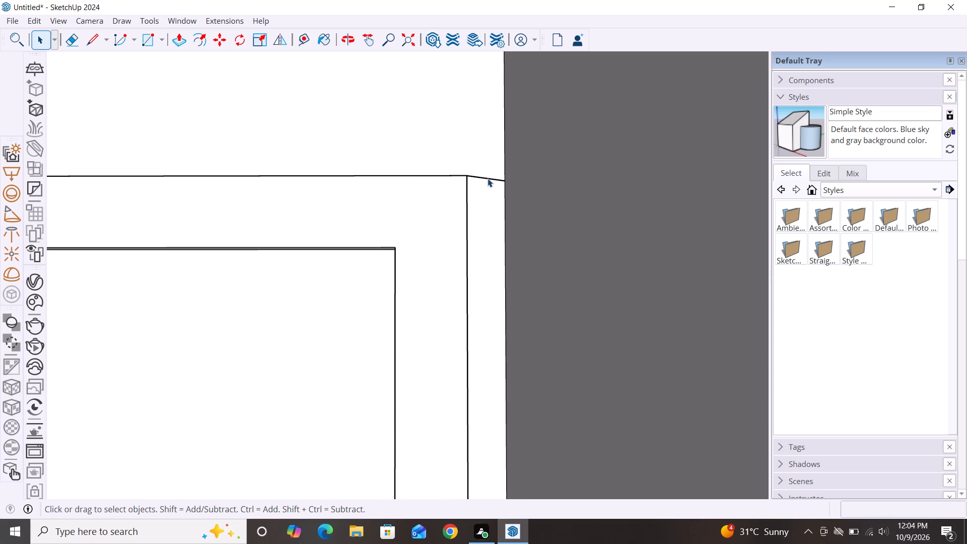
Delete the short slanted line joining the window frame's upper corner to the side wall.
{"action": "left_click", "coordinate": [487, 178]}
{"action": "key", "text": "Delete"}
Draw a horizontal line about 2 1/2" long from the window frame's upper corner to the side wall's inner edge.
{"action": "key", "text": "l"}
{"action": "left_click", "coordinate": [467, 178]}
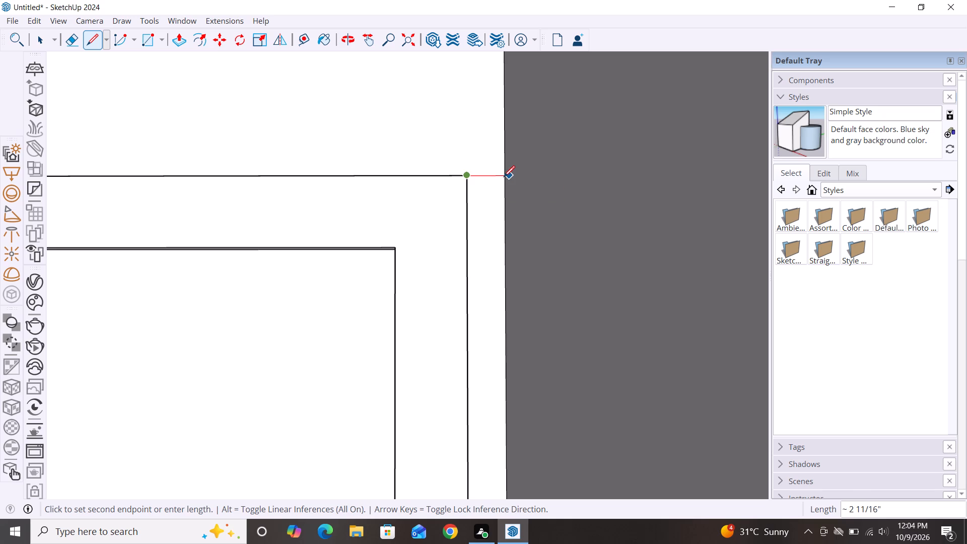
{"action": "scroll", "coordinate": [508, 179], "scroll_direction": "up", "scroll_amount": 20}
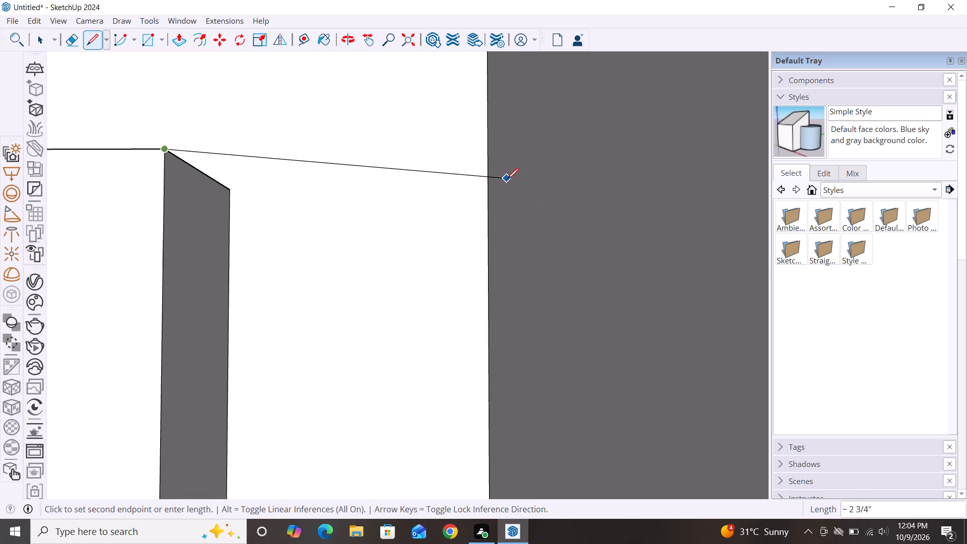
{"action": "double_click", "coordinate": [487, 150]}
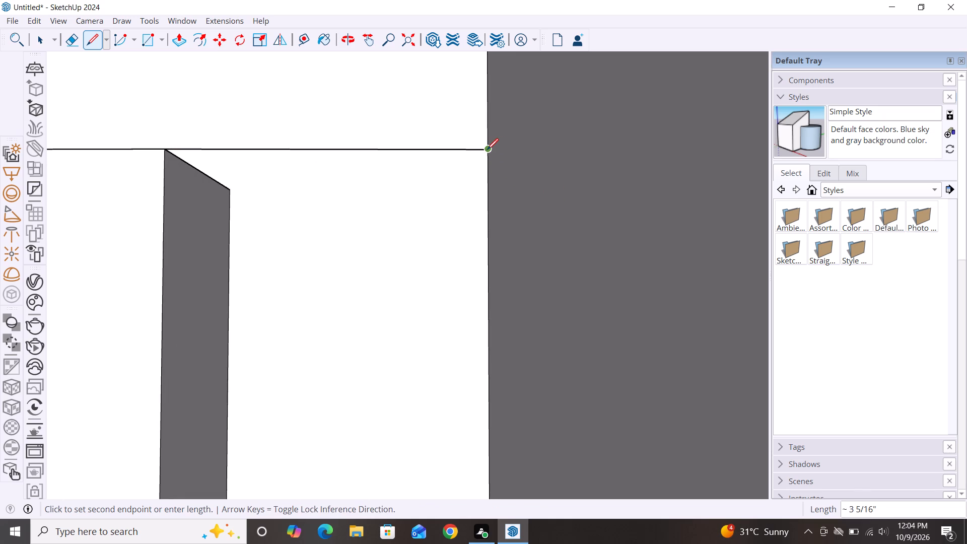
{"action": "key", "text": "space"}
Move the L-shaped band's bottom edge down about 10 5/8" onto the wall's base edge.
{"action": "scroll", "coordinate": [487, 150], "scroll_direction": "down", "scroll_amount": 15}
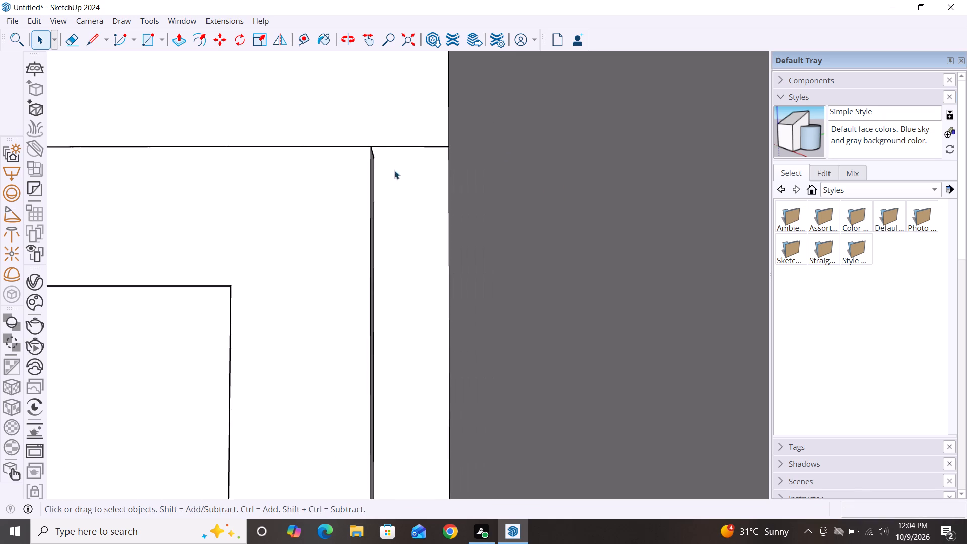
{"action": "scroll", "coordinate": [422, 143], "scroll_direction": "down", "scroll_amount": 5}
{"action": "scroll", "coordinate": [518, 127], "scroll_direction": "down", "scroll_amount": 13}
{"action": "scroll", "coordinate": [653, 328], "scroll_direction": "down", "scroll_amount": 20}
{"action": "scroll", "coordinate": [581, 164], "scroll_direction": "down", "scroll_amount": 5}
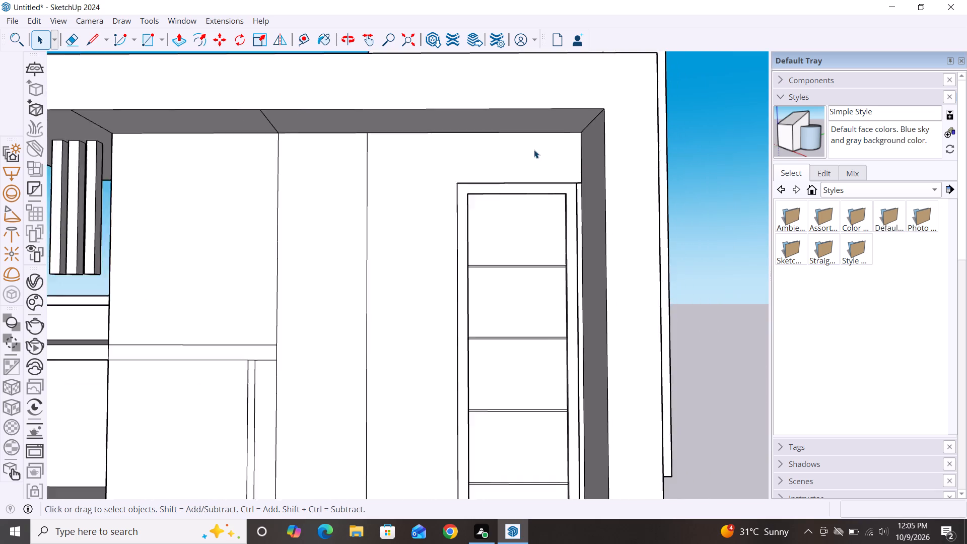
{"action": "scroll", "coordinate": [534, 150], "scroll_direction": "down", "scroll_amount": 9}
{"action": "scroll", "coordinate": [485, 416], "scroll_direction": "up", "scroll_amount": 5}
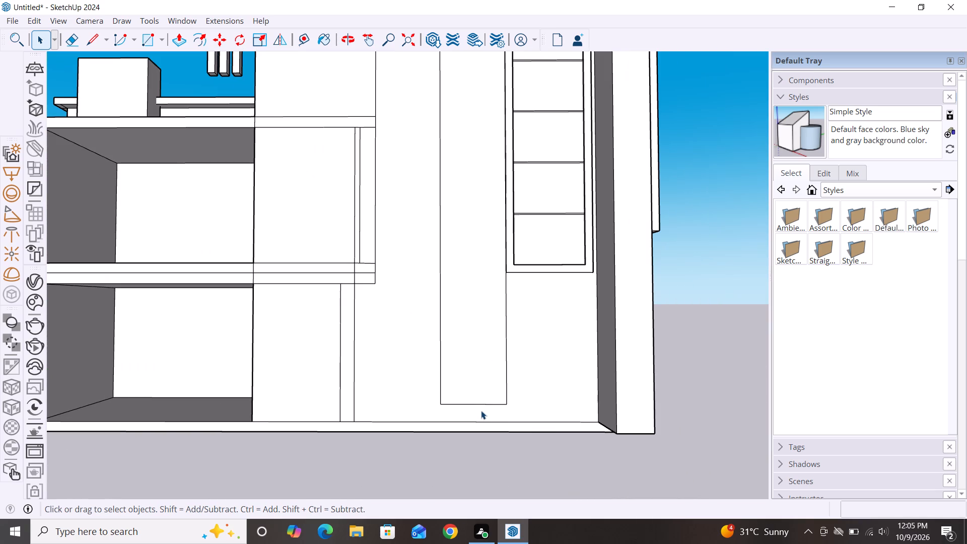
{"action": "left_click", "coordinate": [485, 403]}
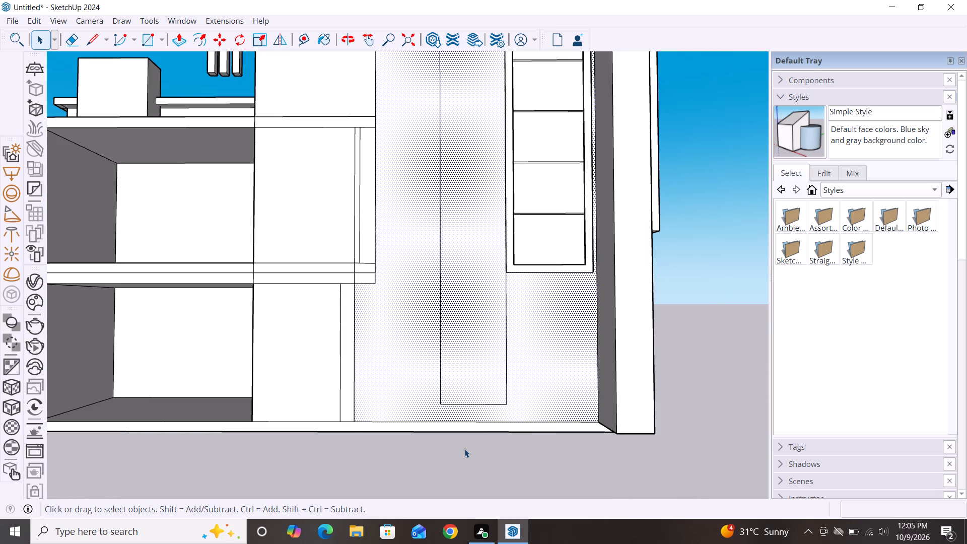
{"action": "left_click", "coordinate": [477, 403]}
{"action": "key", "text": "m"}
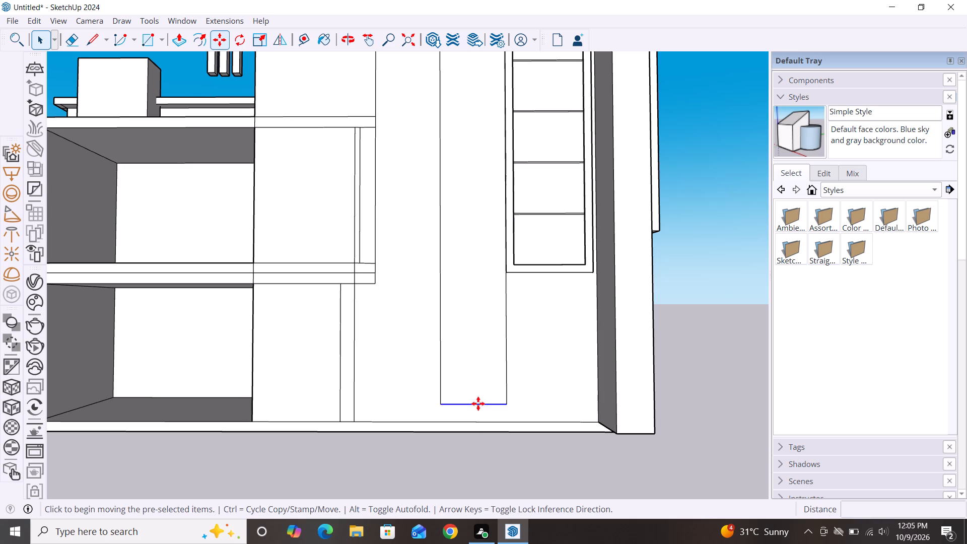
{"action": "left_click", "coordinate": [507, 406]}
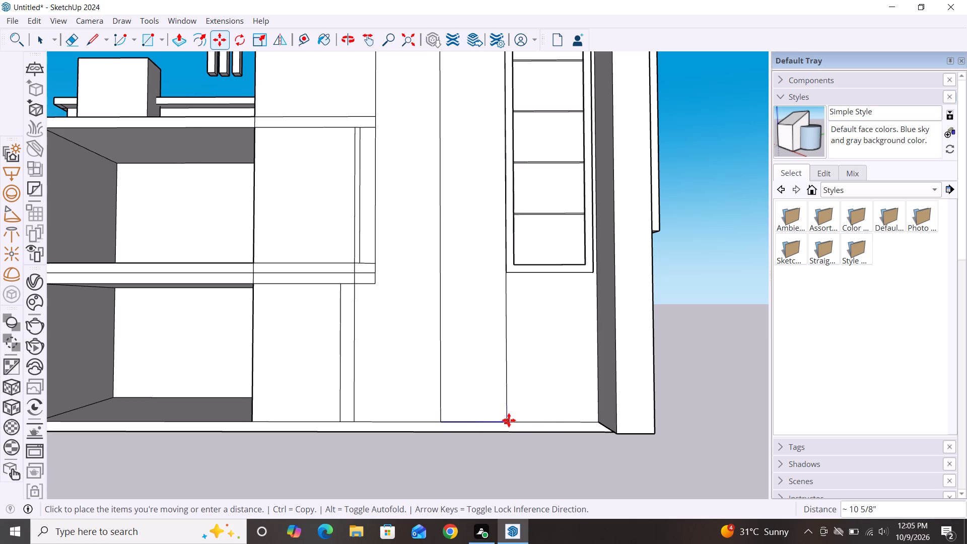
{"action": "left_click", "coordinate": [509, 420]}
{"action": "key", "text": "space"}
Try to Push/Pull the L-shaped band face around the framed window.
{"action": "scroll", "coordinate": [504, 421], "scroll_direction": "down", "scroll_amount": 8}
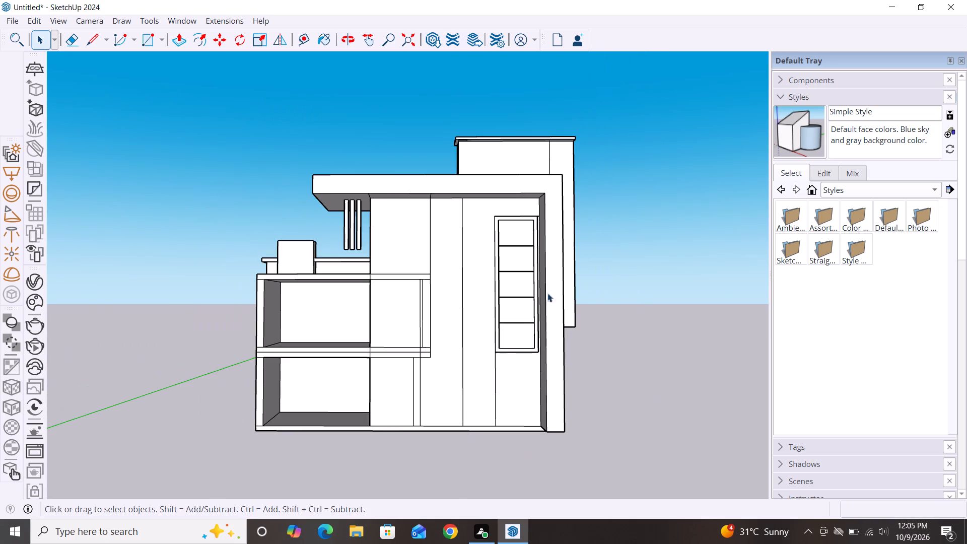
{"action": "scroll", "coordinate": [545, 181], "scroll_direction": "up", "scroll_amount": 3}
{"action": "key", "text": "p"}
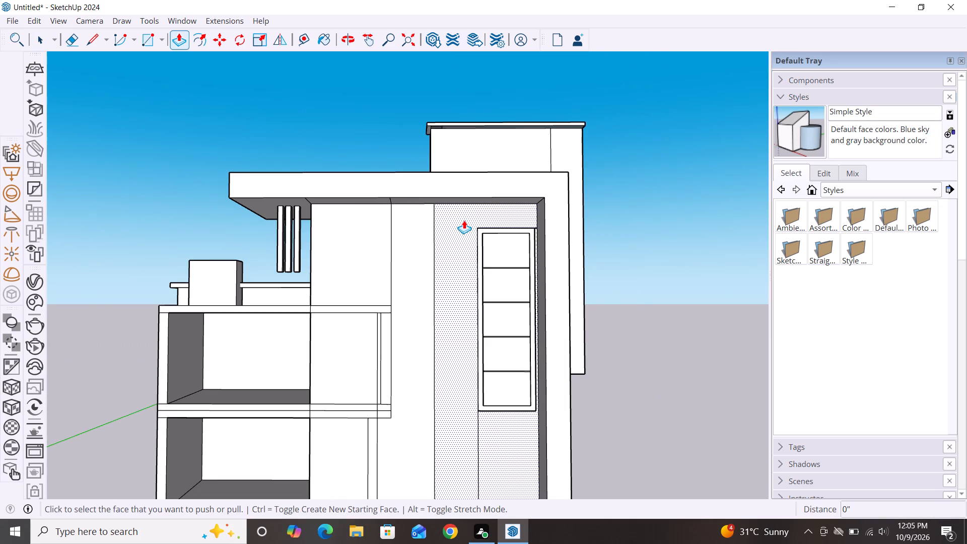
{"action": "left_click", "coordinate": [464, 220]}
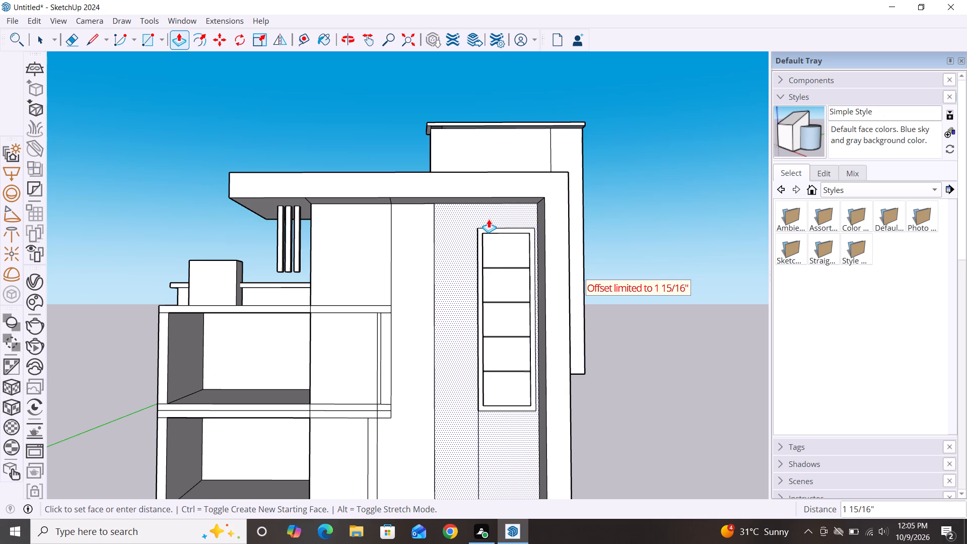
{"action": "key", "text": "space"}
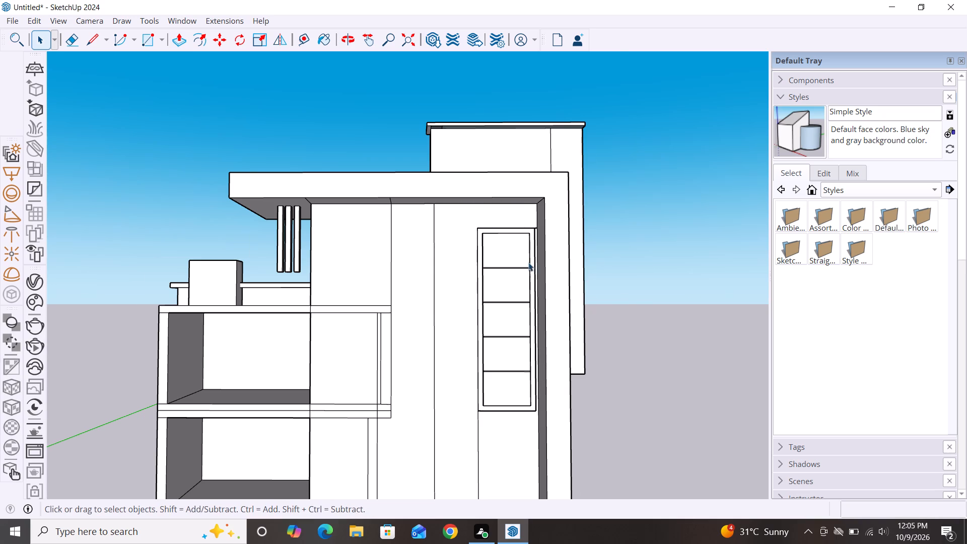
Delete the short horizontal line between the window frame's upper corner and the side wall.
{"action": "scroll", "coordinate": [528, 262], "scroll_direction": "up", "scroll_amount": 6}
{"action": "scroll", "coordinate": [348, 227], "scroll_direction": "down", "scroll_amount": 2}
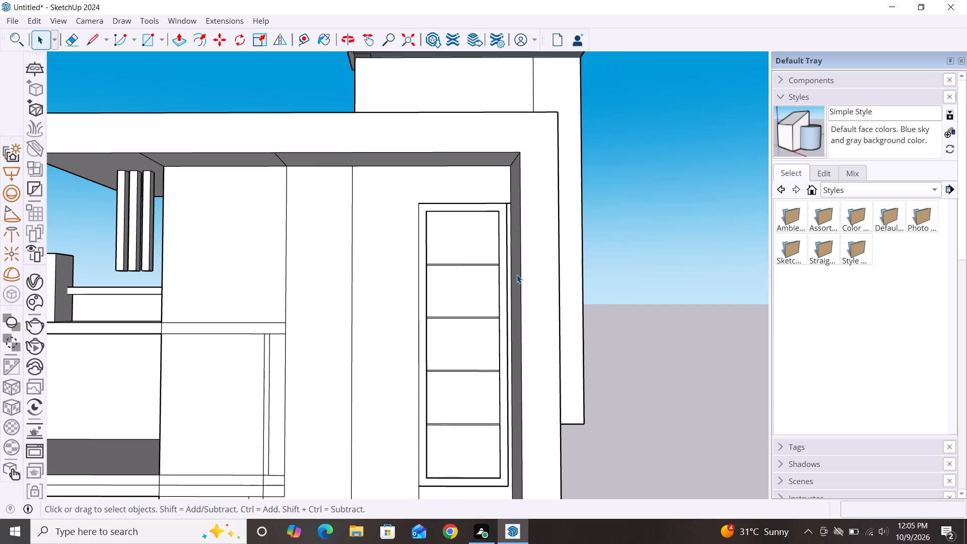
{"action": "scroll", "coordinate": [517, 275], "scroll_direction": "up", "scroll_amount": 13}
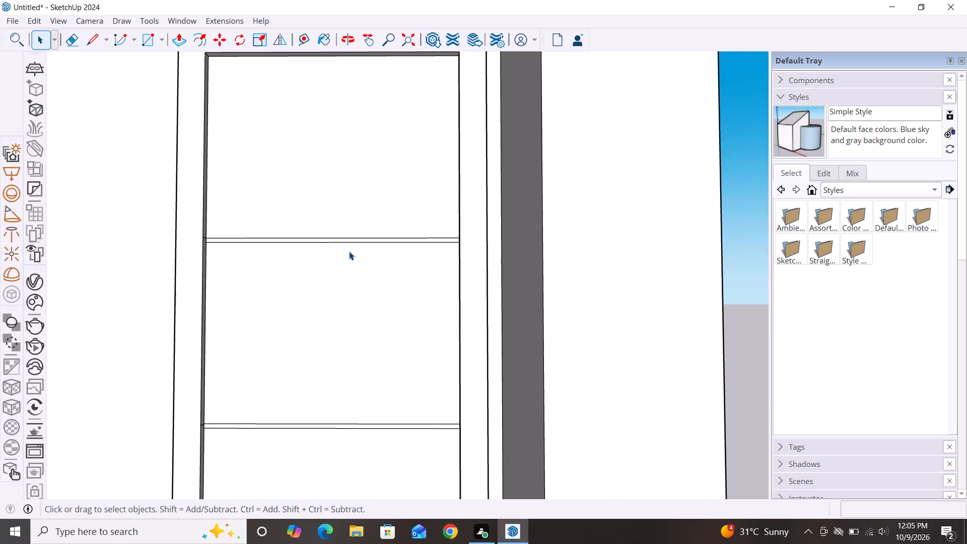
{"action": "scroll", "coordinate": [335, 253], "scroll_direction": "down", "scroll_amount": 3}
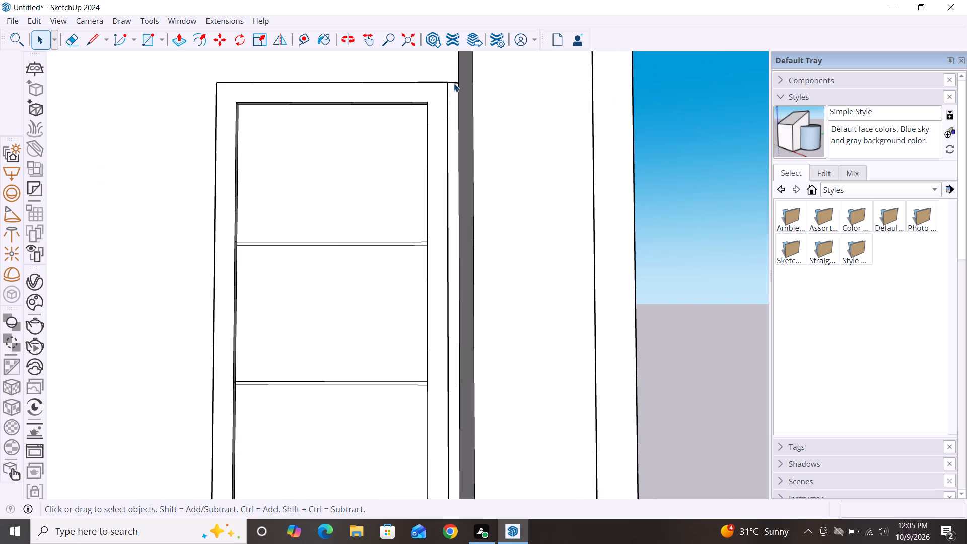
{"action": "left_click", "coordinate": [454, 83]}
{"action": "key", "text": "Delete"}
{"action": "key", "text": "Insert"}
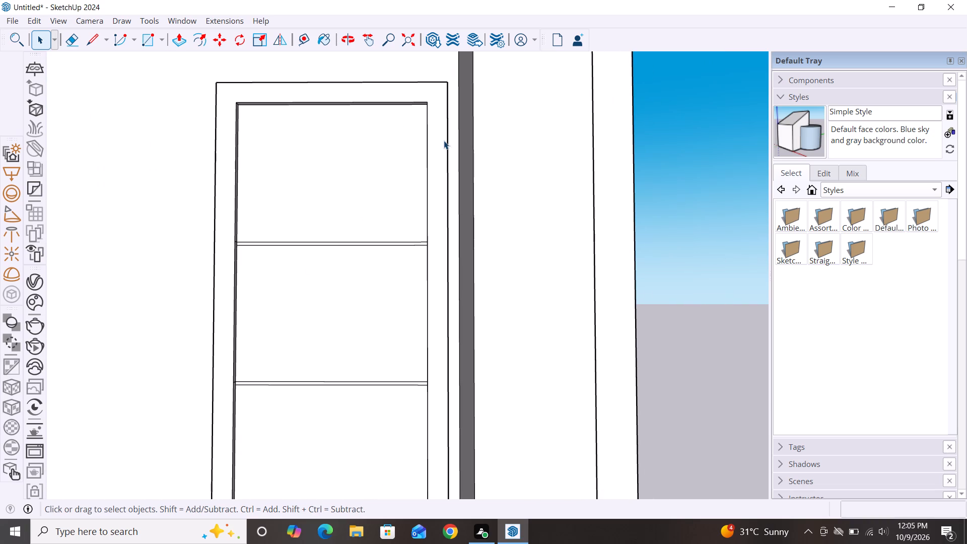
Move the window frame's outer vertical edge about 2 11/16" sideways onto the side wall's inner edge.
{"action": "left_click", "coordinate": [448, 143]}
{"action": "key", "text": "m"}
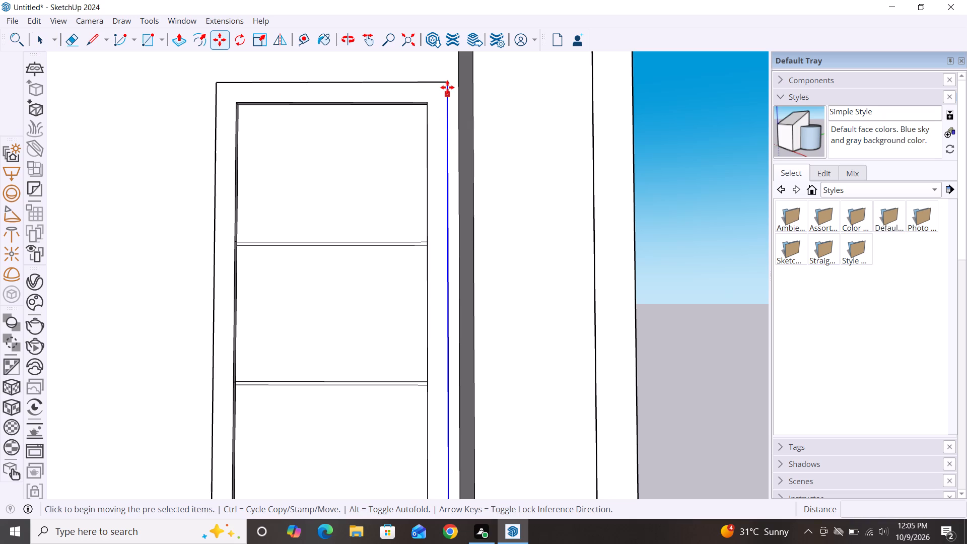
{"action": "left_click", "coordinate": [447, 83]}
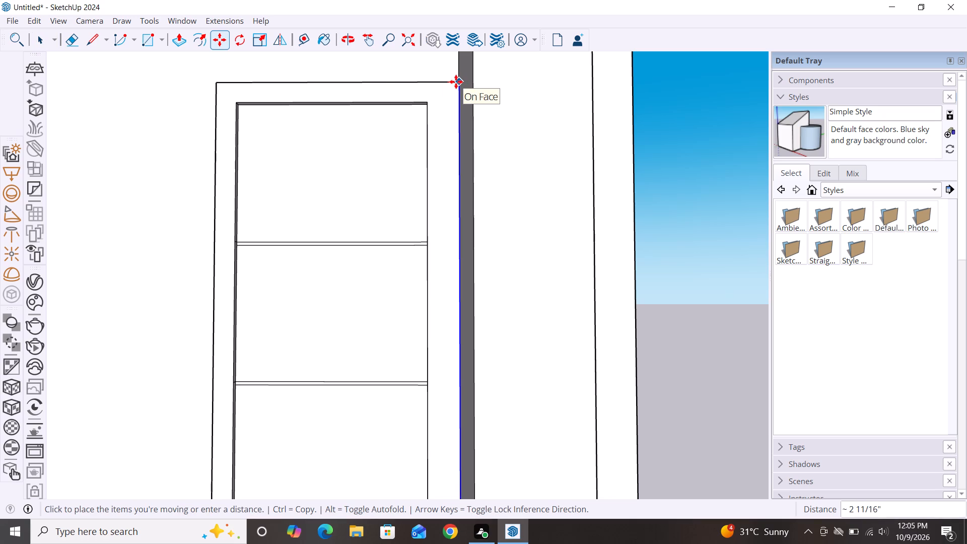
{"action": "left_click", "coordinate": [456, 82]}
{"action": "key", "text": "space"}
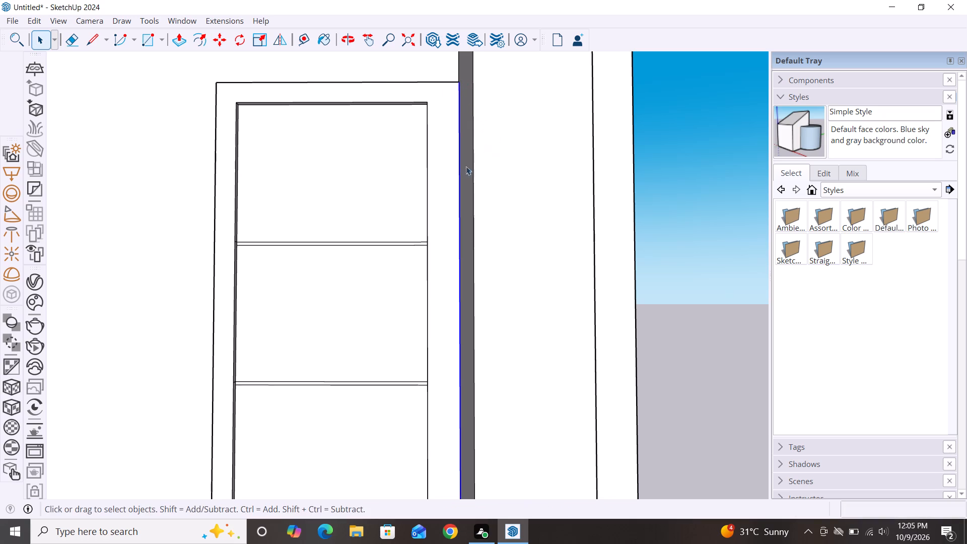
{"action": "scroll", "coordinate": [428, 161], "scroll_direction": "down", "scroll_amount": 11}
{"action": "left_click", "coordinate": [566, 207]}
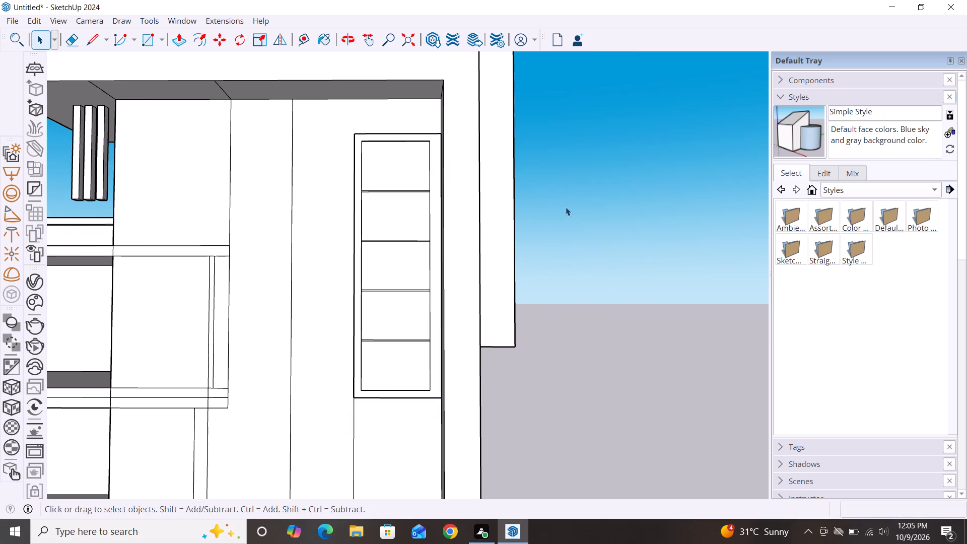
Move all segments of the framed window's inner vertical edge nearest the side wall about 3 1/8" toward that wall.
{"action": "scroll", "coordinate": [623, 200], "scroll_direction": "down", "scroll_amount": 4}
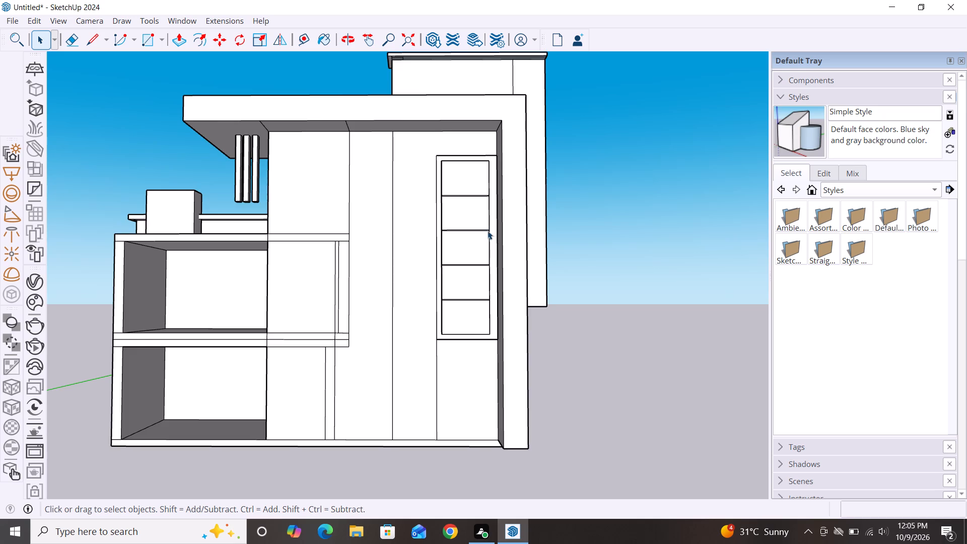
{"action": "scroll", "coordinate": [488, 231], "scroll_direction": "up", "scroll_amount": 6}
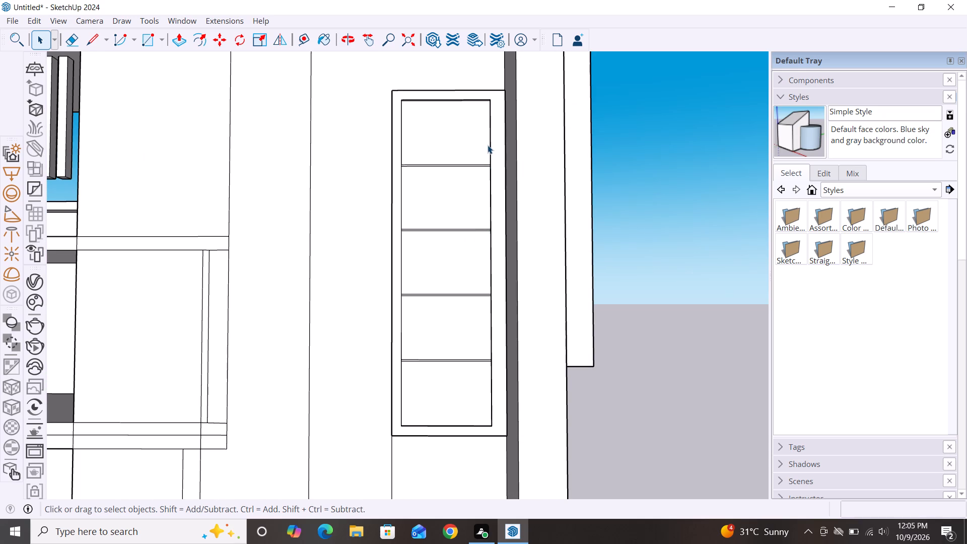
{"action": "left_click", "coordinate": [492, 151]}
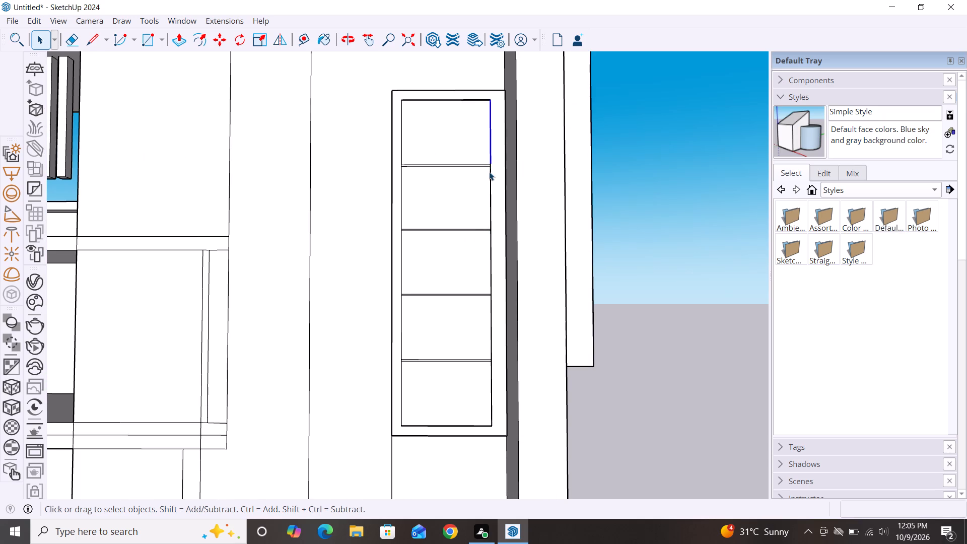
{"action": "scroll", "coordinate": [497, 163], "scroll_direction": "up", "scroll_amount": 12}
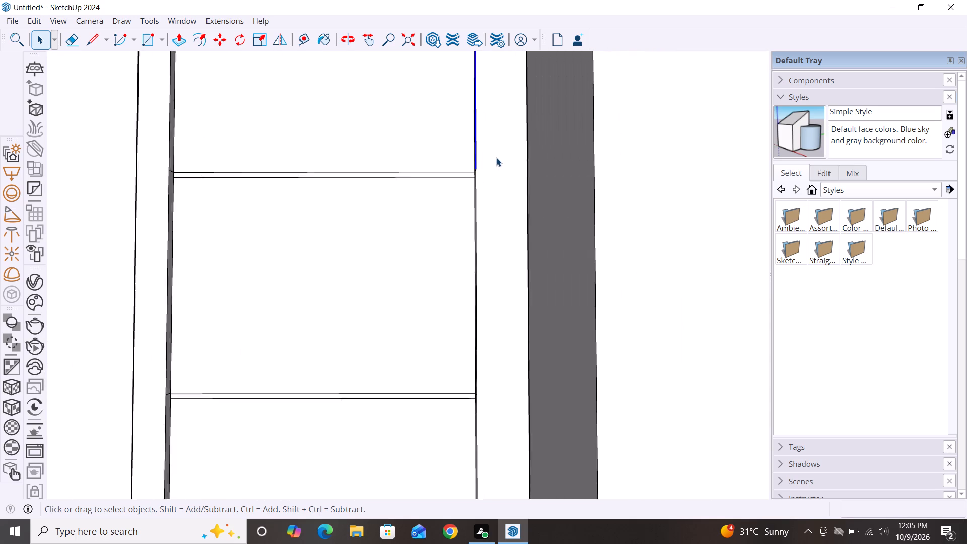
{"action": "scroll", "coordinate": [496, 158], "scroll_direction": "up", "scroll_amount": 1}
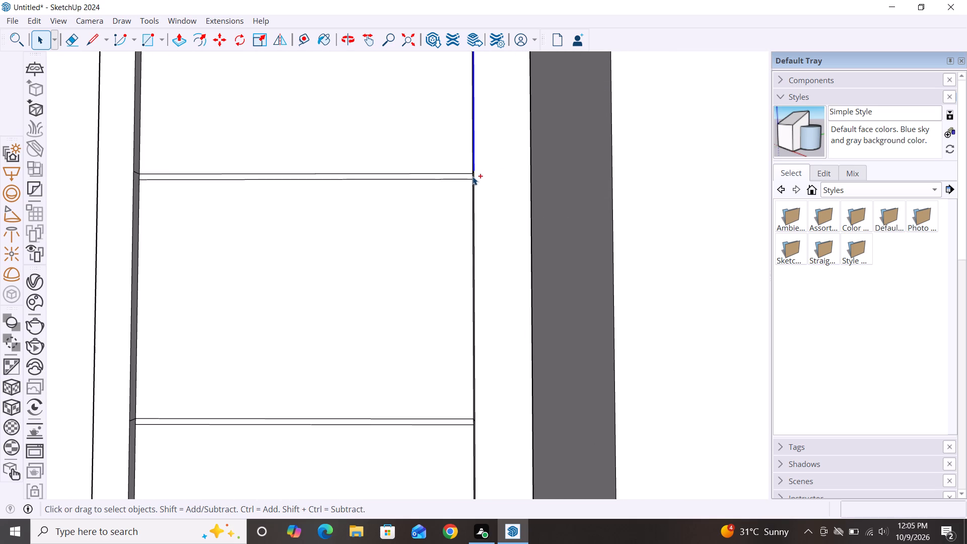
{"action": "left_click", "coordinate": [472, 176], "text": "ctrl"}
{"action": "scroll", "coordinate": [494, 105], "scroll_direction": "down", "scroll_amount": 10, "text": "ctrl"}
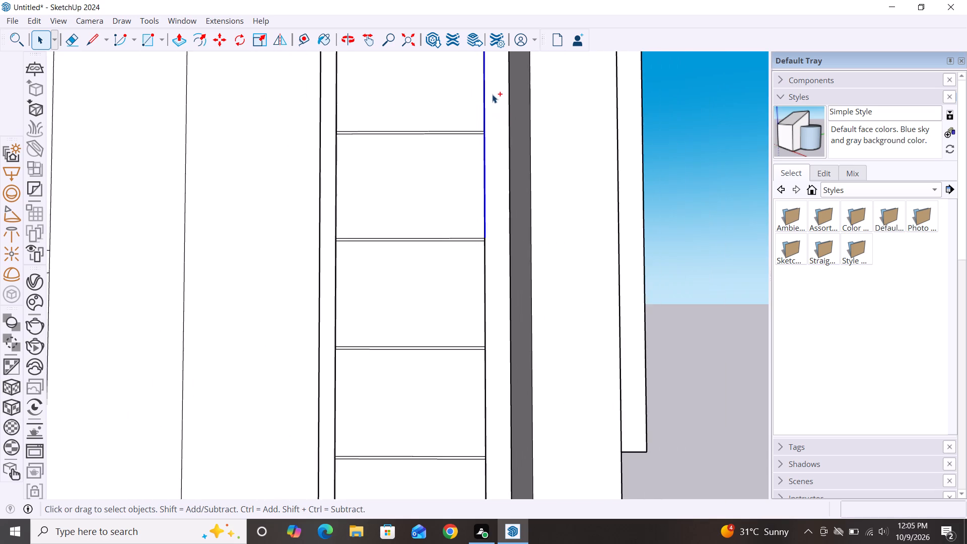
{"action": "scroll", "coordinate": [492, 94], "scroll_direction": "down", "scroll_amount": 3, "text": "ctrl"}
{"action": "scroll", "coordinate": [497, 239], "scroll_direction": "up", "scroll_amount": 14, "text": "ctrl"}
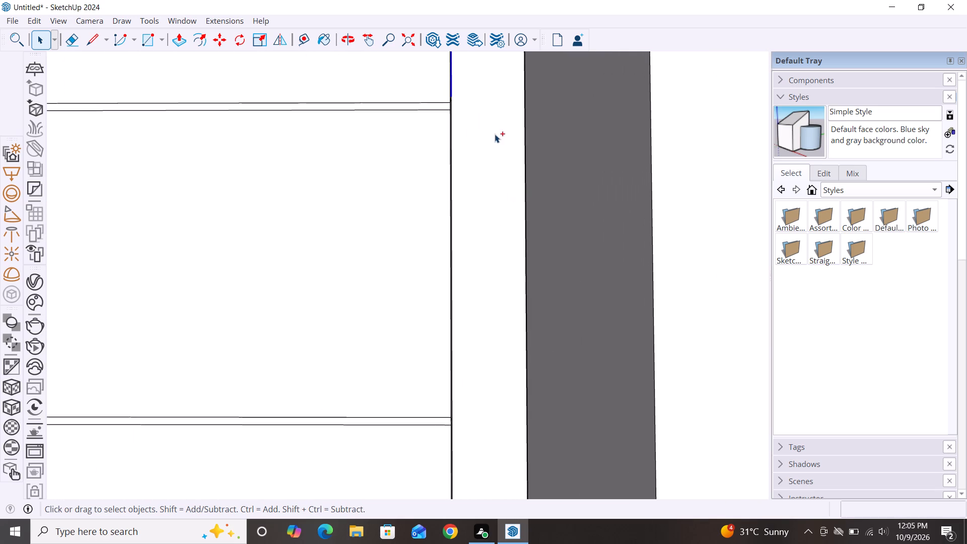
{"action": "left_click", "coordinate": [450, 106], "text": "ctrl"}
{"action": "scroll", "coordinate": [475, 82], "scroll_direction": "down", "scroll_amount": 4, "text": "ctrl"}
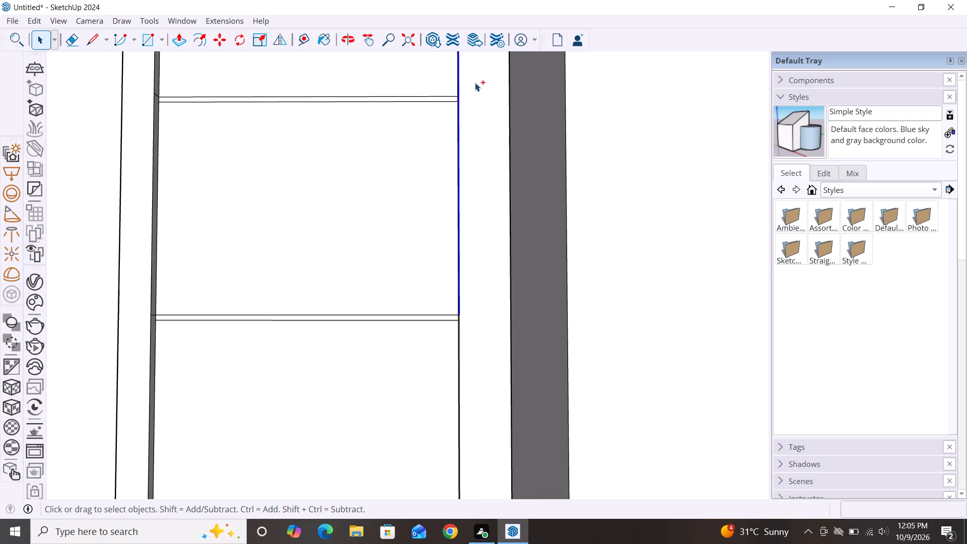
{"action": "scroll", "coordinate": [475, 83], "scroll_direction": "down", "scroll_amount": 10, "text": "ctrl"}
{"action": "scroll", "coordinate": [476, 232], "scroll_direction": "up", "scroll_amount": 5, "text": "ctrl"}
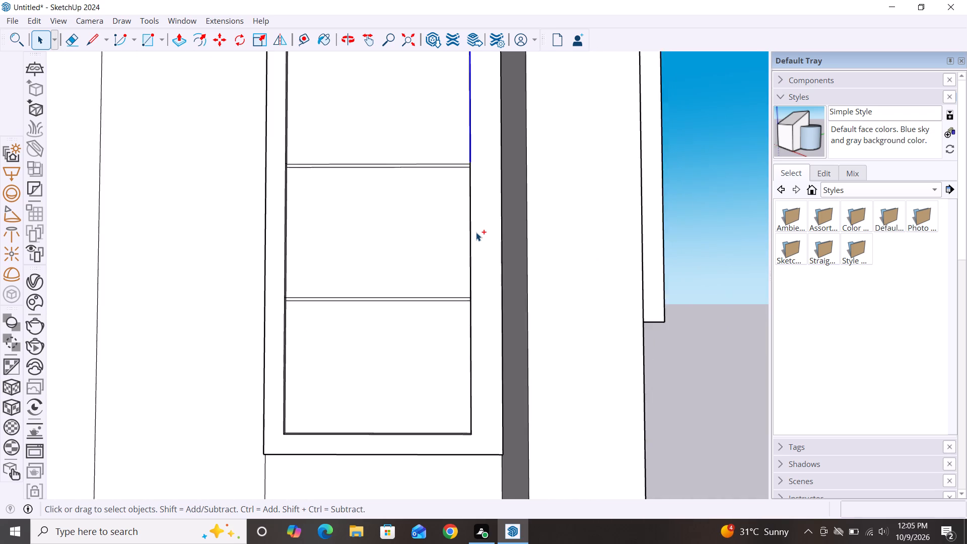
{"action": "scroll", "coordinate": [476, 232], "scroll_direction": "up", "scroll_amount": 7, "text": "ctrl"}
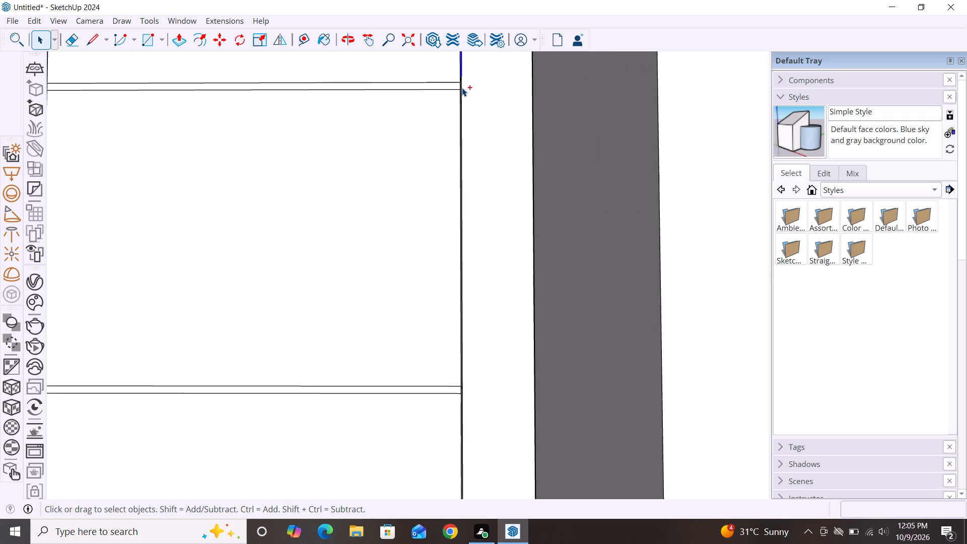
{"action": "left_click", "coordinate": [461, 87], "text": "ctrl"}
{"action": "scroll", "coordinate": [463, 128], "scroll_direction": "down", "scroll_amount": 9, "text": "ctrl"}
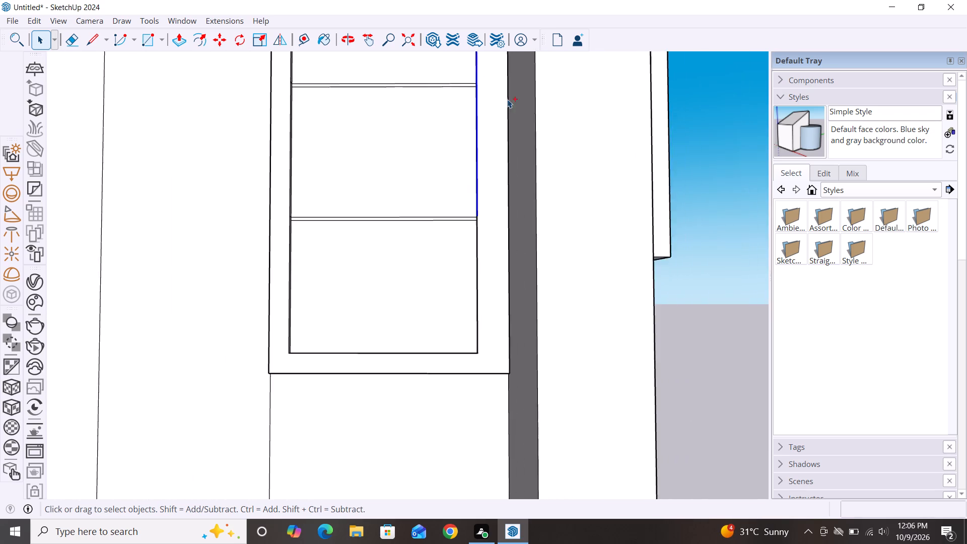
{"action": "scroll", "coordinate": [507, 99], "scroll_direction": "down", "scroll_amount": 7, "text": "ctrl"}
{"action": "scroll", "coordinate": [501, 231], "scroll_direction": "up", "scroll_amount": 12, "text": "ctrl"}
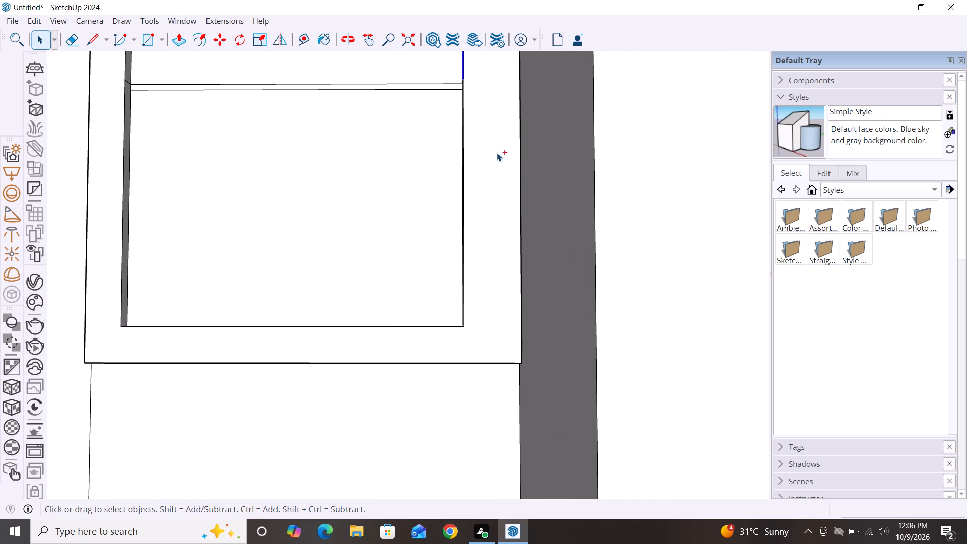
{"action": "left_click", "coordinate": [462, 87], "text": "ctrl"}
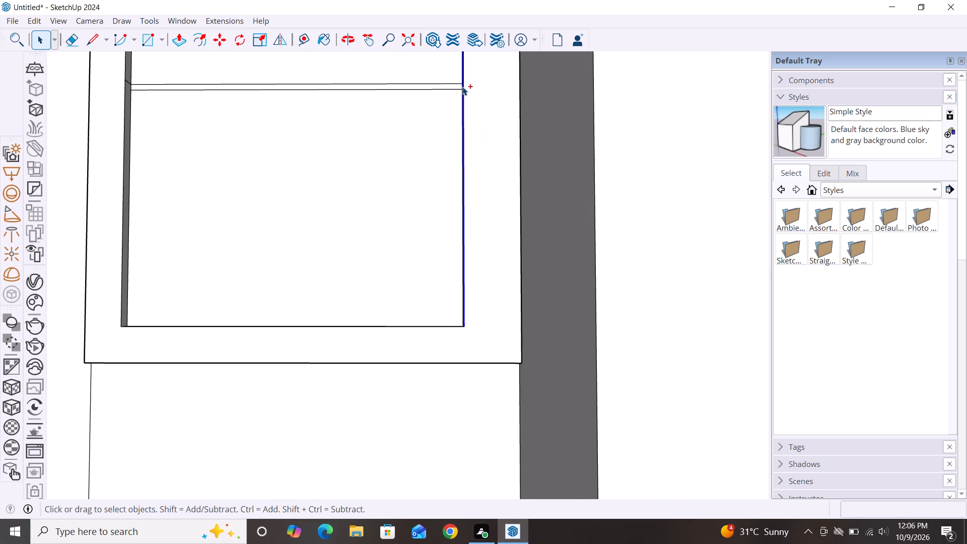
{"action": "key", "text": "m"}
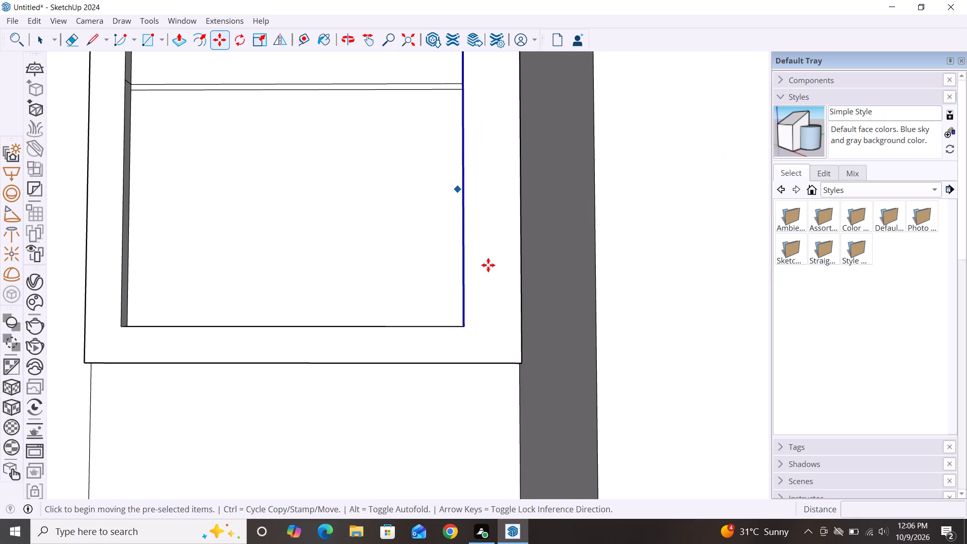
{"action": "left_click", "coordinate": [465, 328]}
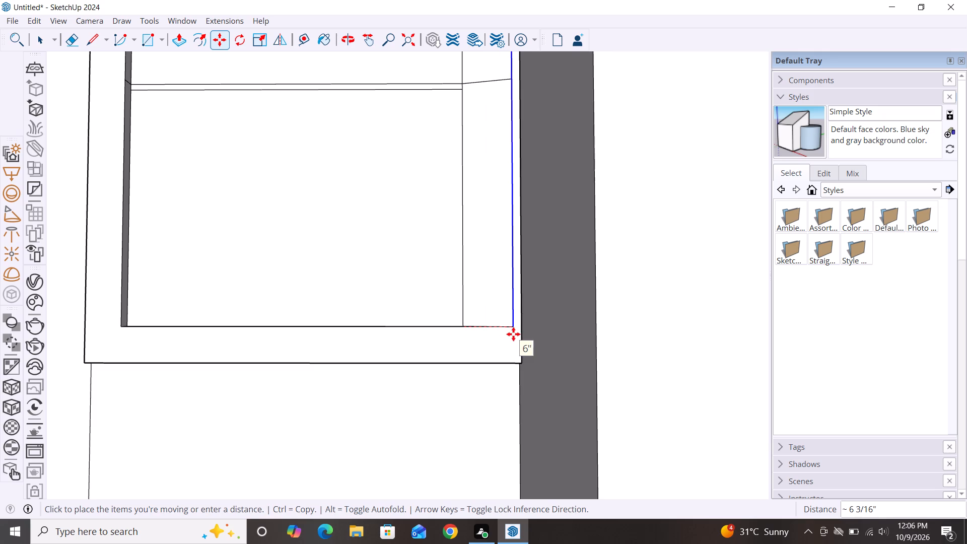
{"action": "scroll", "coordinate": [513, 334], "scroll_direction": "down", "scroll_amount": 9}
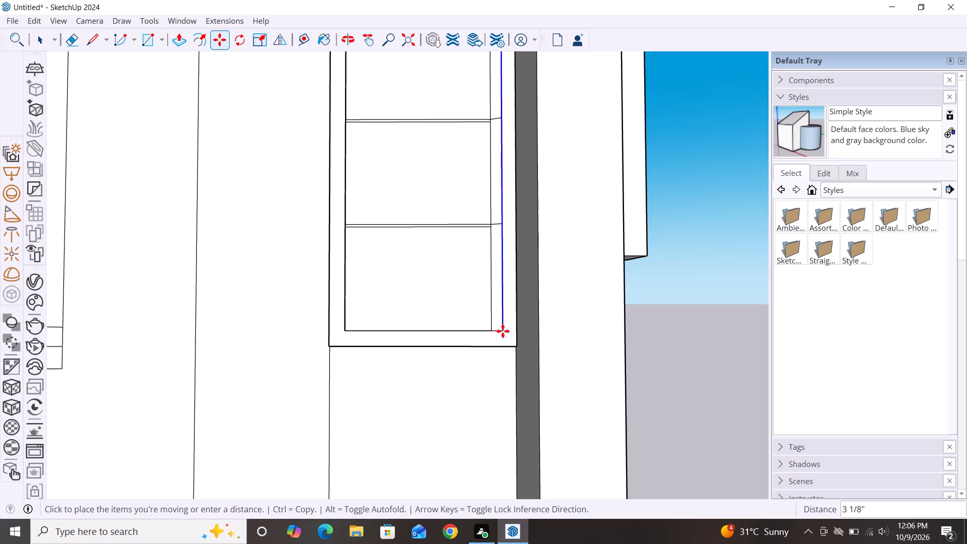
{"action": "left_click", "coordinate": [503, 331]}
{"action": "key", "text": "space"}
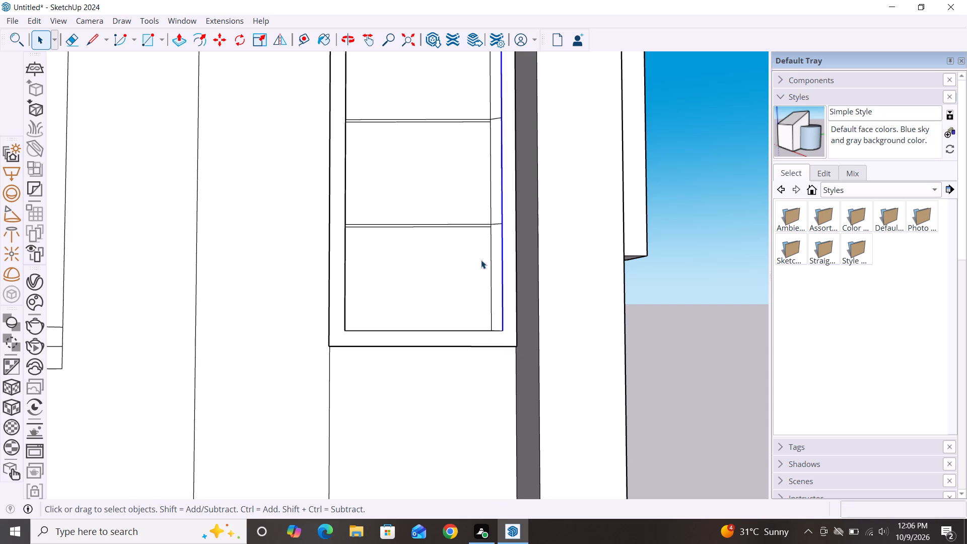
Draw a line about 3 11/16" long extending the lowest window bar's bottom edge to the moved inner frame edge.
{"action": "scroll", "coordinate": [497, 222], "scroll_direction": "up", "scroll_amount": 15}
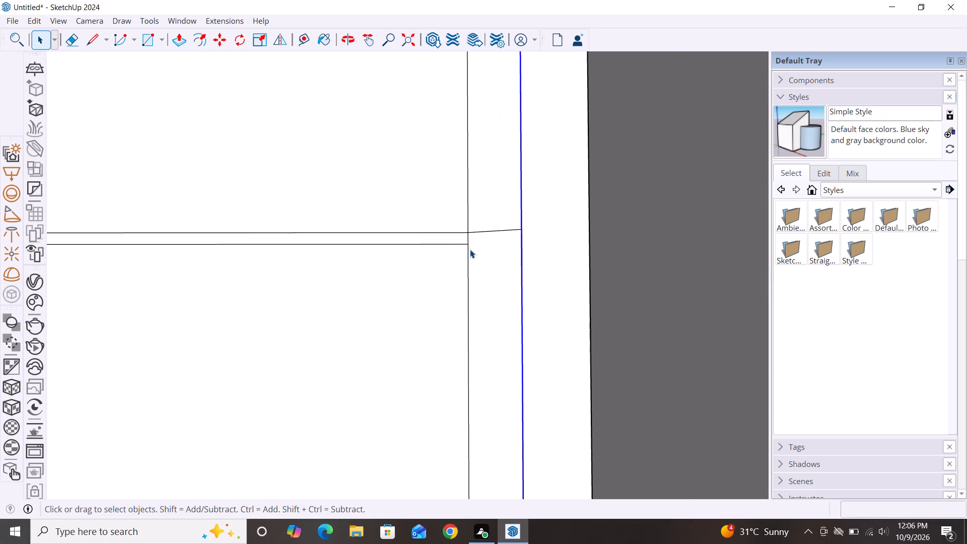
{"action": "key", "text": "semicolon"}
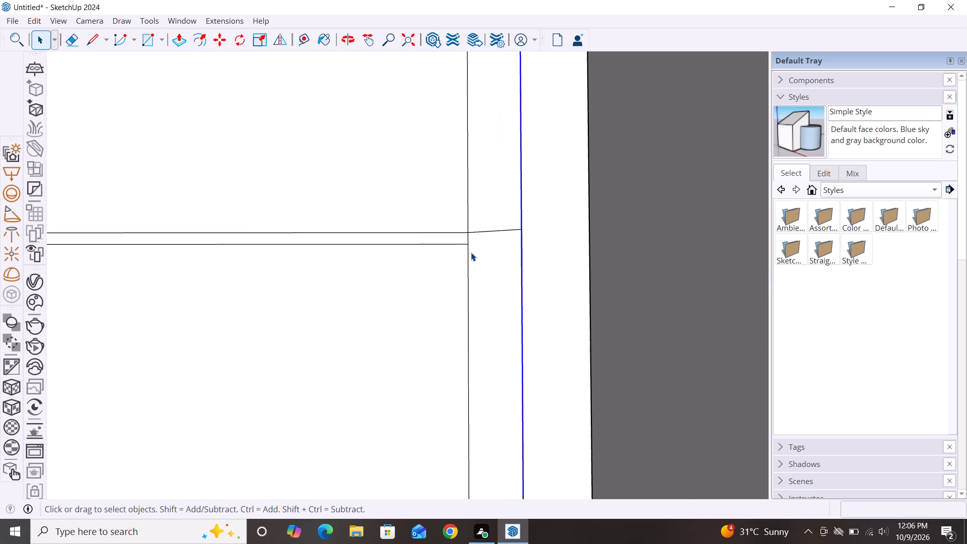
{"action": "key", "text": "l"}
{"action": "left_click", "coordinate": [468, 247]}
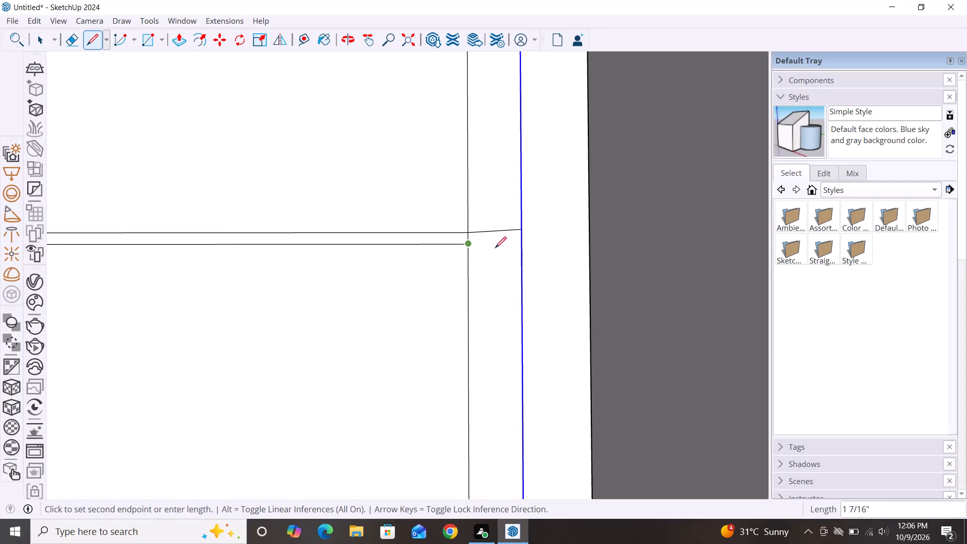
{"action": "left_click", "coordinate": [520, 242]}
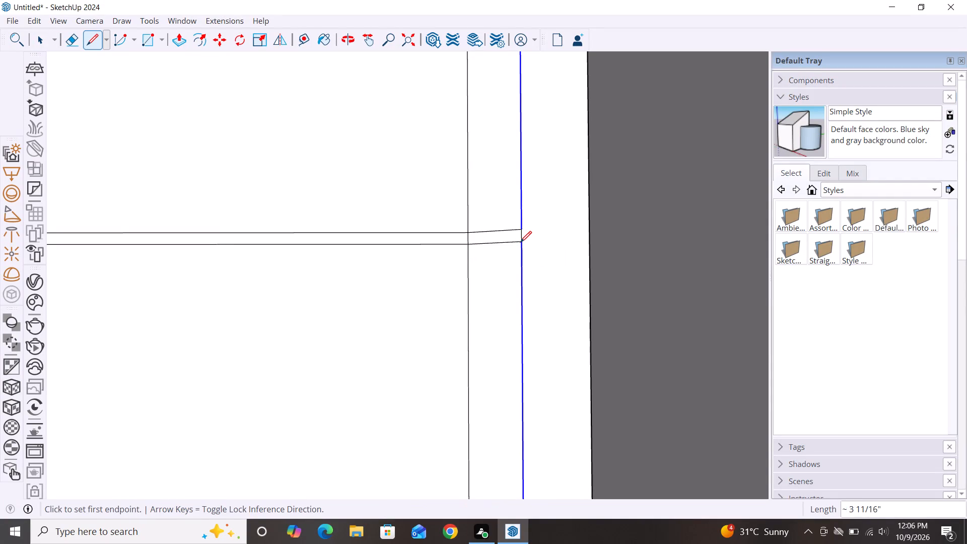
{"action": "key", "text": "space"}
Draw a line about 3 11/16" long extending the second-lowest window bar's bottom edge to the moved inner frame edge.
{"action": "scroll", "coordinate": [520, 286], "scroll_direction": "down", "scroll_amount": 6}
{"action": "scroll", "coordinate": [540, 219], "scroll_direction": "down", "scroll_amount": 14}
{"action": "middle_click_drag", "start_coordinate": [559, 274], "coordinate": [501, 299]}
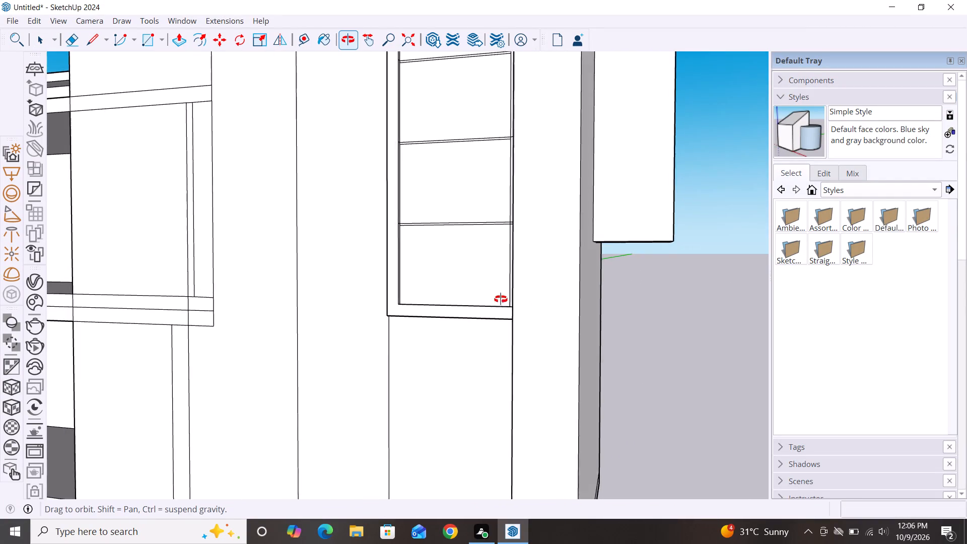
{"action": "middle_click_drag", "start_coordinate": [501, 299], "coordinate": [617, 312]}
{"action": "scroll", "coordinate": [562, 123], "scroll_direction": "up", "scroll_amount": 8}
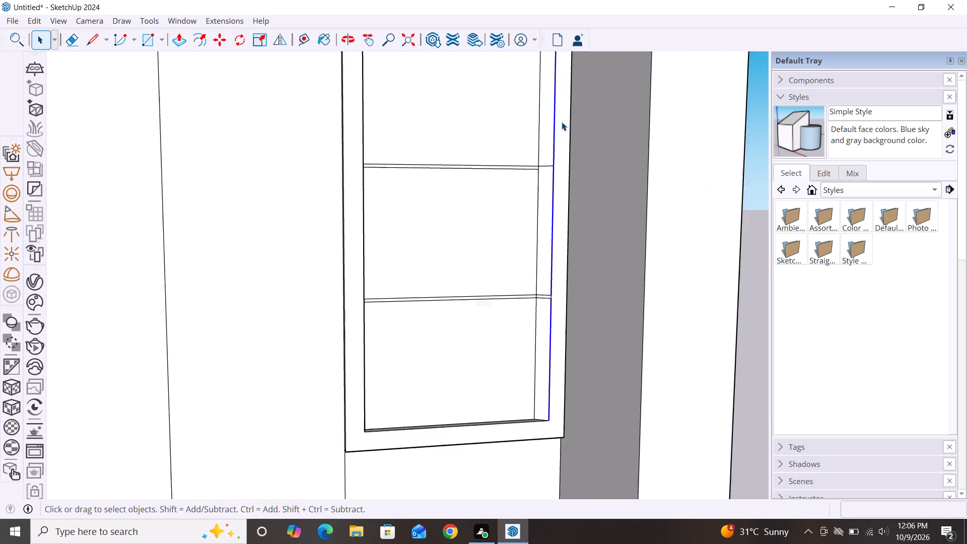
{"action": "scroll", "coordinate": [562, 122], "scroll_direction": "up", "scroll_amount": 8}
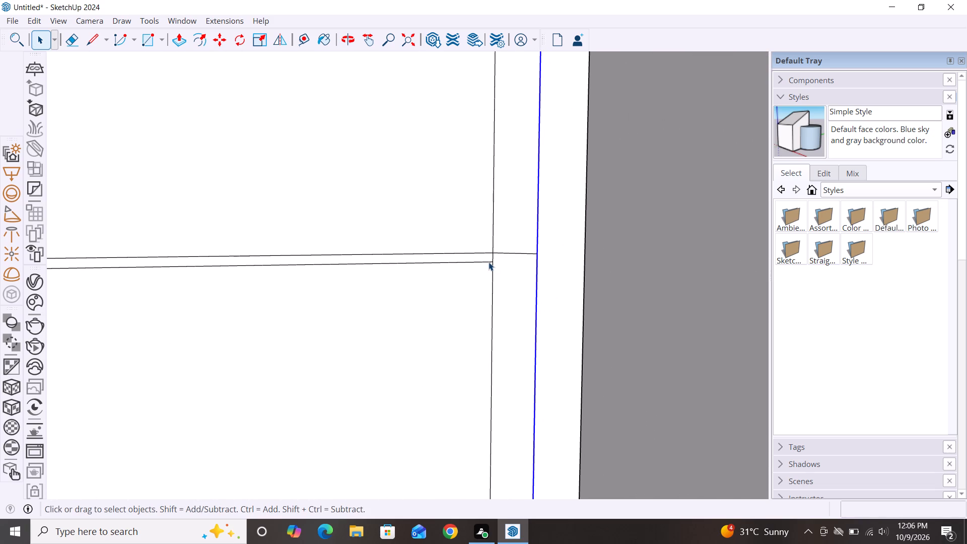
{"action": "key", "text": "l"}
{"action": "left_click", "coordinate": [496, 263]}
{"action": "left_click", "coordinate": [538, 261]}
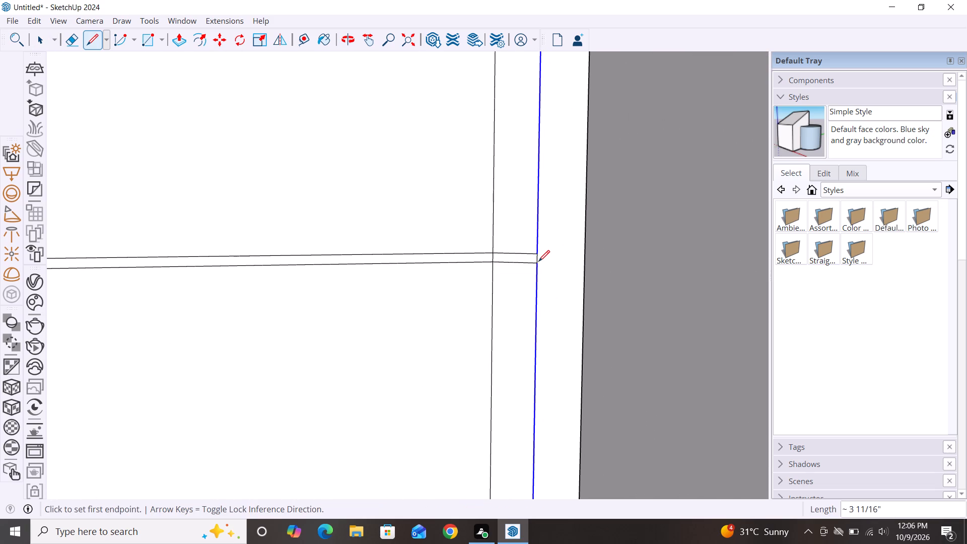
Draw a short line extending the bottom edge of the third window bar from below to the moved inner frame edge.
{"action": "scroll", "coordinate": [534, 258], "scroll_direction": "down", "scroll_amount": 11}
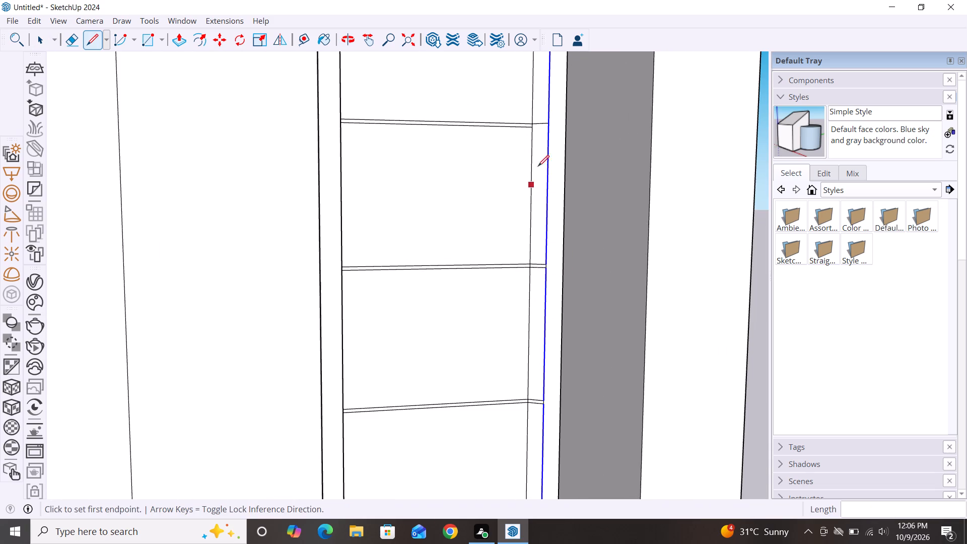
{"action": "left_click", "coordinate": [534, 129]}
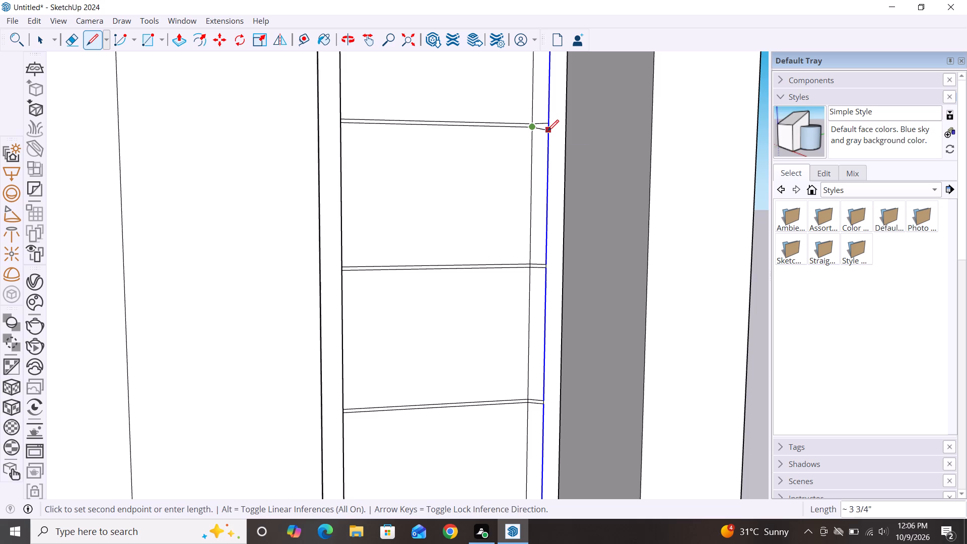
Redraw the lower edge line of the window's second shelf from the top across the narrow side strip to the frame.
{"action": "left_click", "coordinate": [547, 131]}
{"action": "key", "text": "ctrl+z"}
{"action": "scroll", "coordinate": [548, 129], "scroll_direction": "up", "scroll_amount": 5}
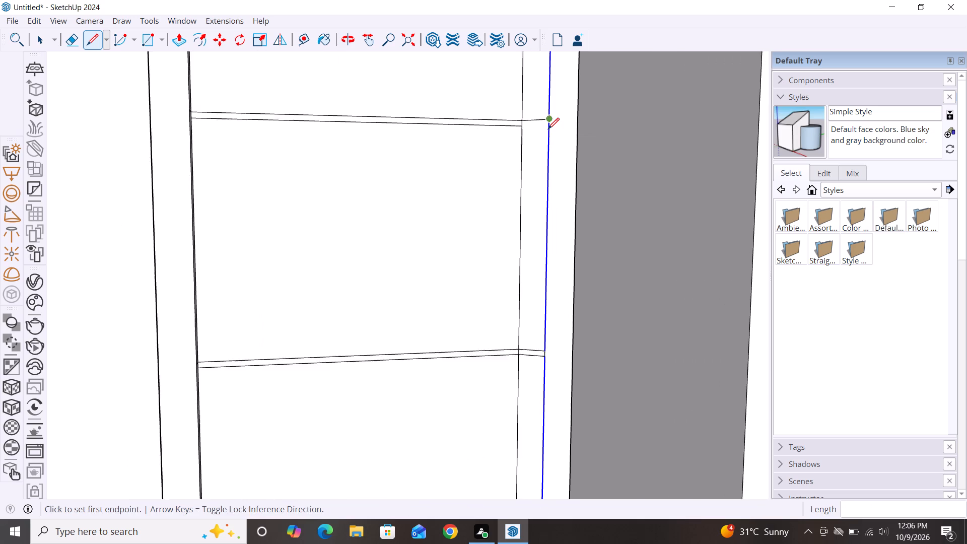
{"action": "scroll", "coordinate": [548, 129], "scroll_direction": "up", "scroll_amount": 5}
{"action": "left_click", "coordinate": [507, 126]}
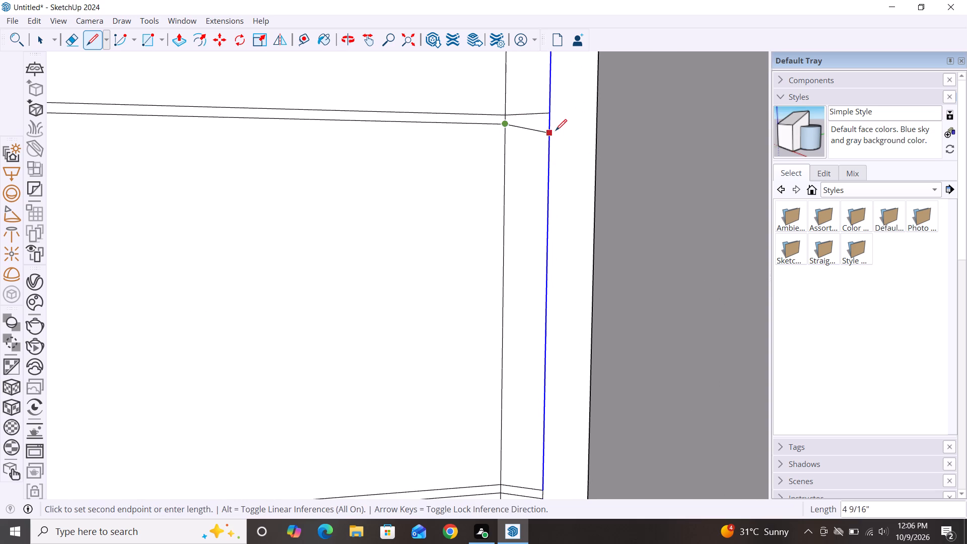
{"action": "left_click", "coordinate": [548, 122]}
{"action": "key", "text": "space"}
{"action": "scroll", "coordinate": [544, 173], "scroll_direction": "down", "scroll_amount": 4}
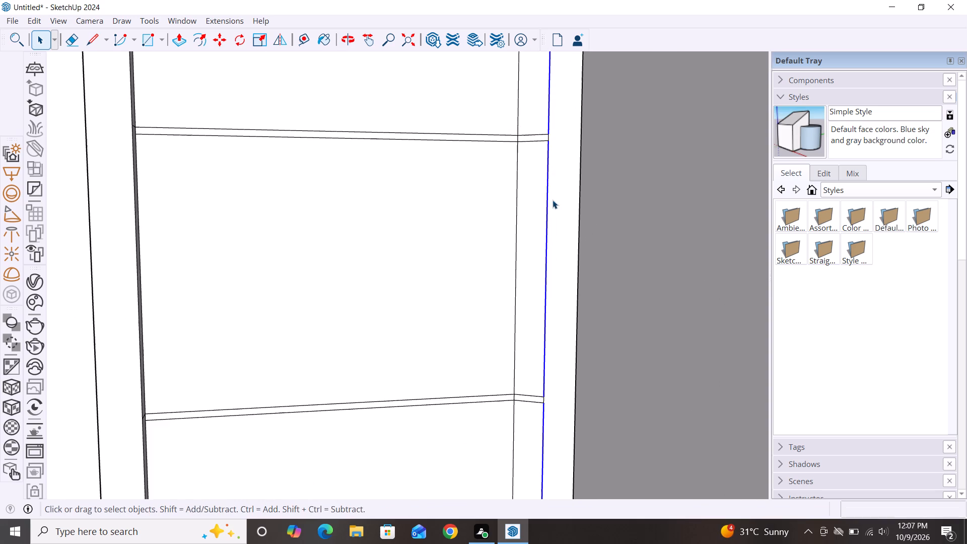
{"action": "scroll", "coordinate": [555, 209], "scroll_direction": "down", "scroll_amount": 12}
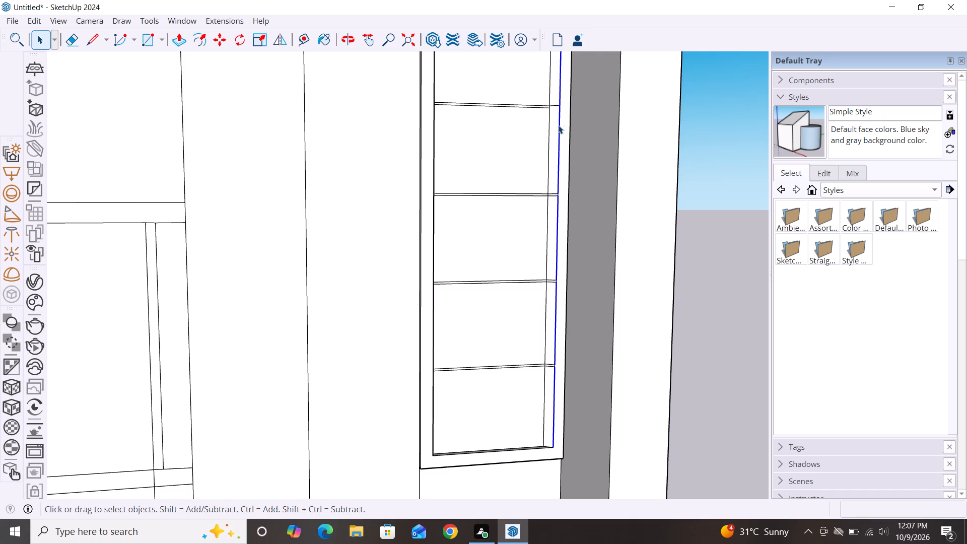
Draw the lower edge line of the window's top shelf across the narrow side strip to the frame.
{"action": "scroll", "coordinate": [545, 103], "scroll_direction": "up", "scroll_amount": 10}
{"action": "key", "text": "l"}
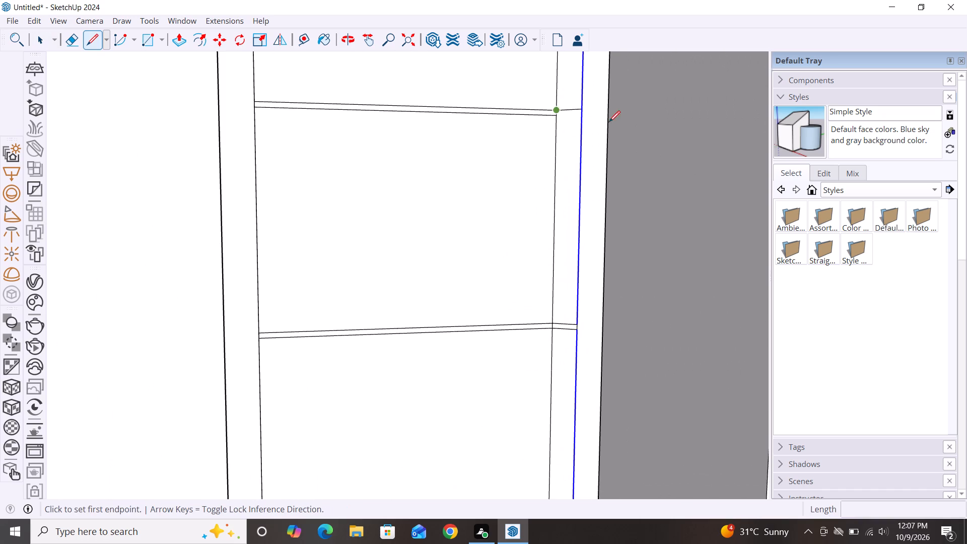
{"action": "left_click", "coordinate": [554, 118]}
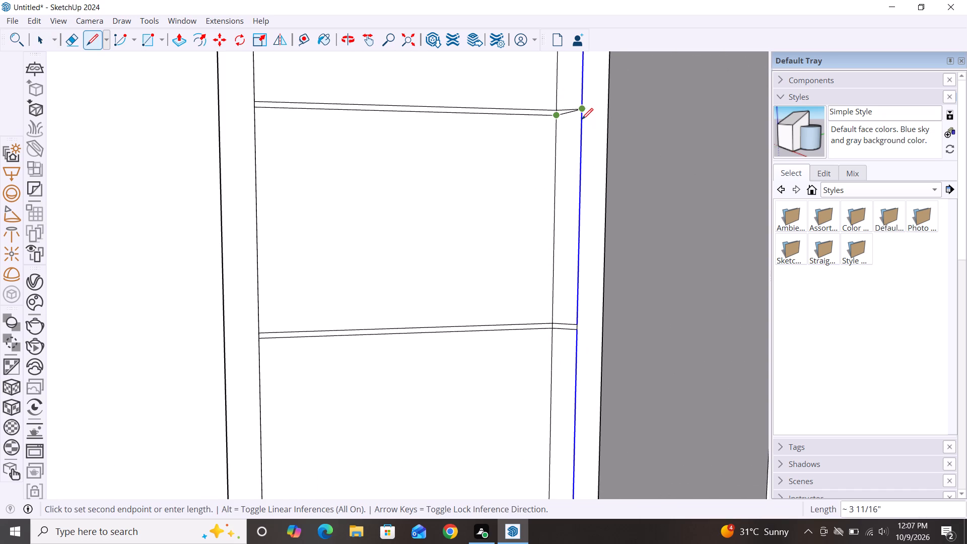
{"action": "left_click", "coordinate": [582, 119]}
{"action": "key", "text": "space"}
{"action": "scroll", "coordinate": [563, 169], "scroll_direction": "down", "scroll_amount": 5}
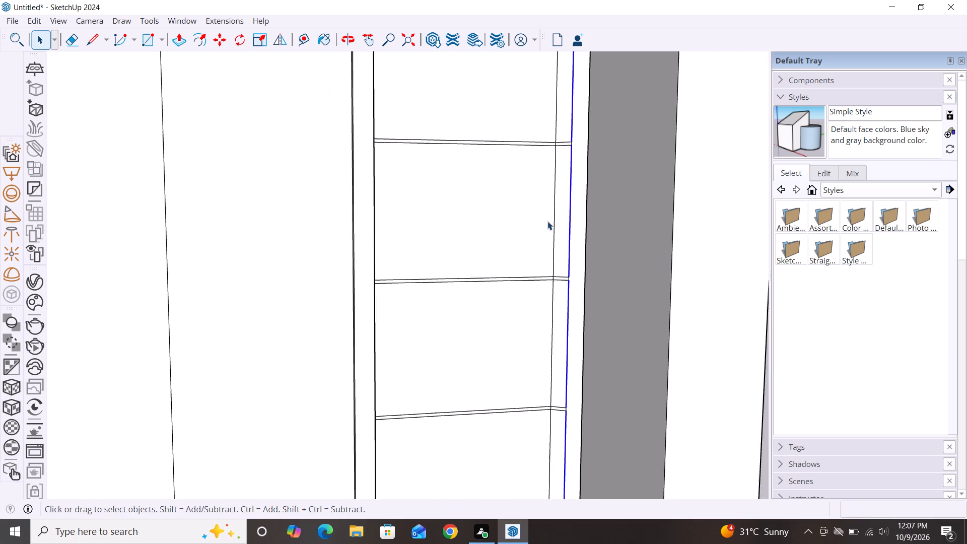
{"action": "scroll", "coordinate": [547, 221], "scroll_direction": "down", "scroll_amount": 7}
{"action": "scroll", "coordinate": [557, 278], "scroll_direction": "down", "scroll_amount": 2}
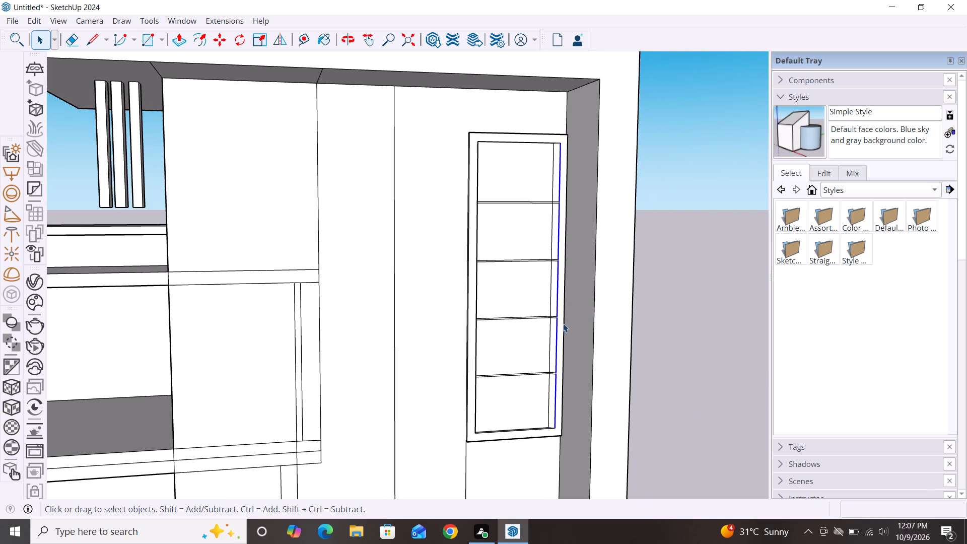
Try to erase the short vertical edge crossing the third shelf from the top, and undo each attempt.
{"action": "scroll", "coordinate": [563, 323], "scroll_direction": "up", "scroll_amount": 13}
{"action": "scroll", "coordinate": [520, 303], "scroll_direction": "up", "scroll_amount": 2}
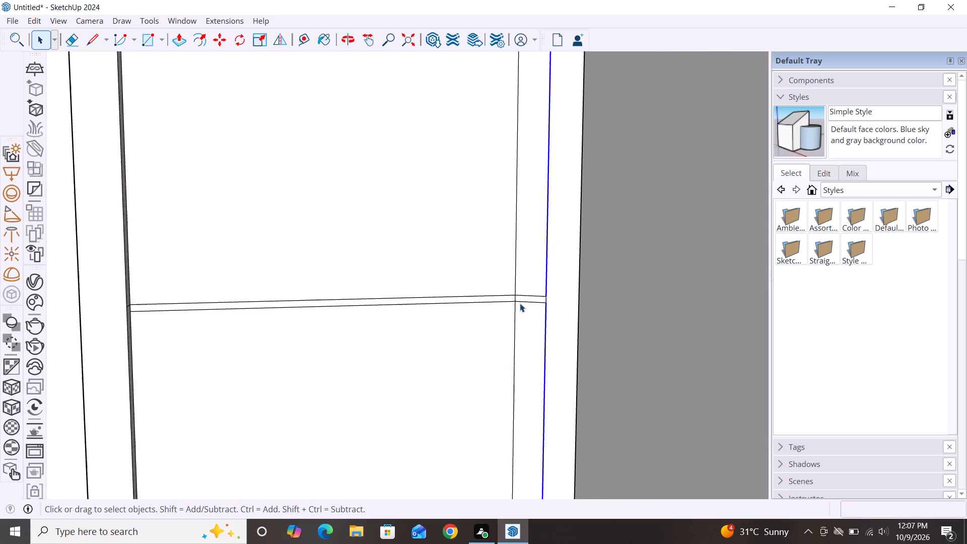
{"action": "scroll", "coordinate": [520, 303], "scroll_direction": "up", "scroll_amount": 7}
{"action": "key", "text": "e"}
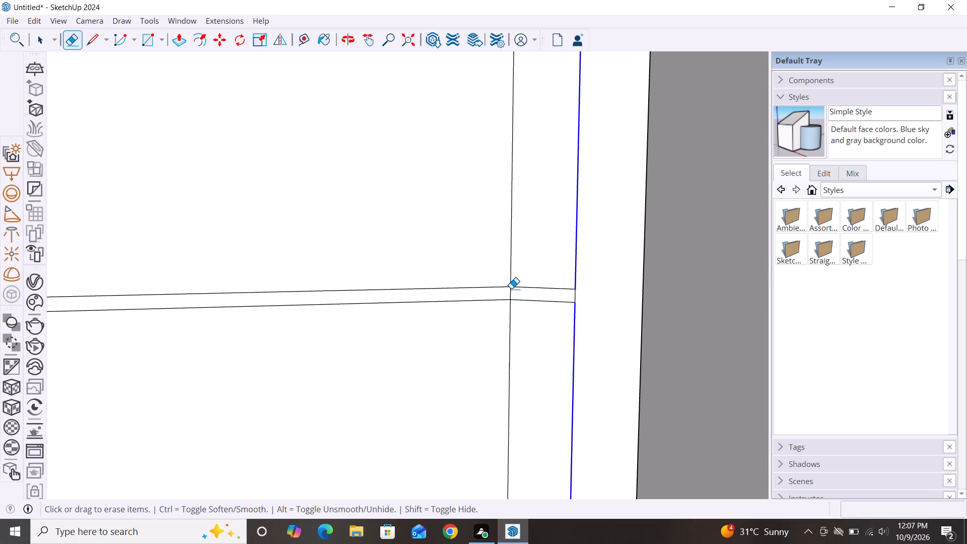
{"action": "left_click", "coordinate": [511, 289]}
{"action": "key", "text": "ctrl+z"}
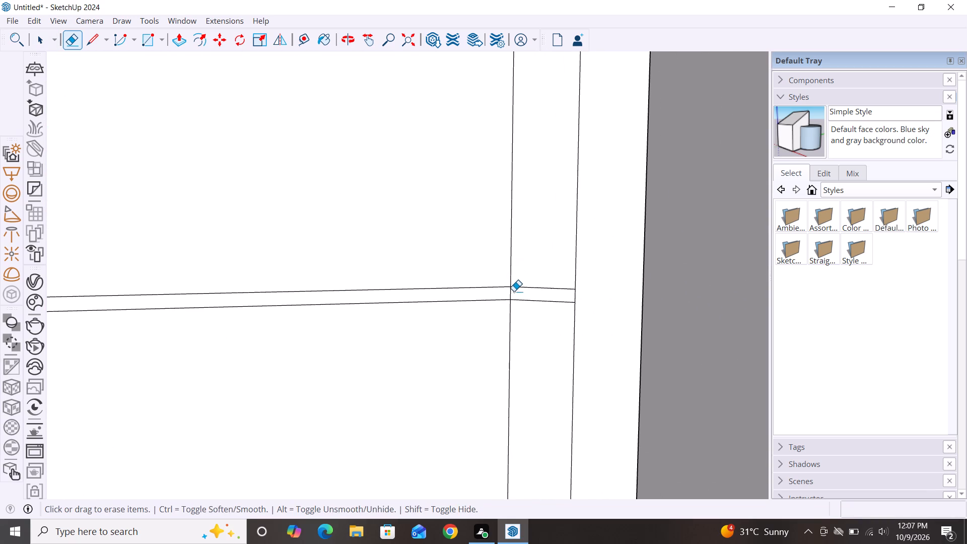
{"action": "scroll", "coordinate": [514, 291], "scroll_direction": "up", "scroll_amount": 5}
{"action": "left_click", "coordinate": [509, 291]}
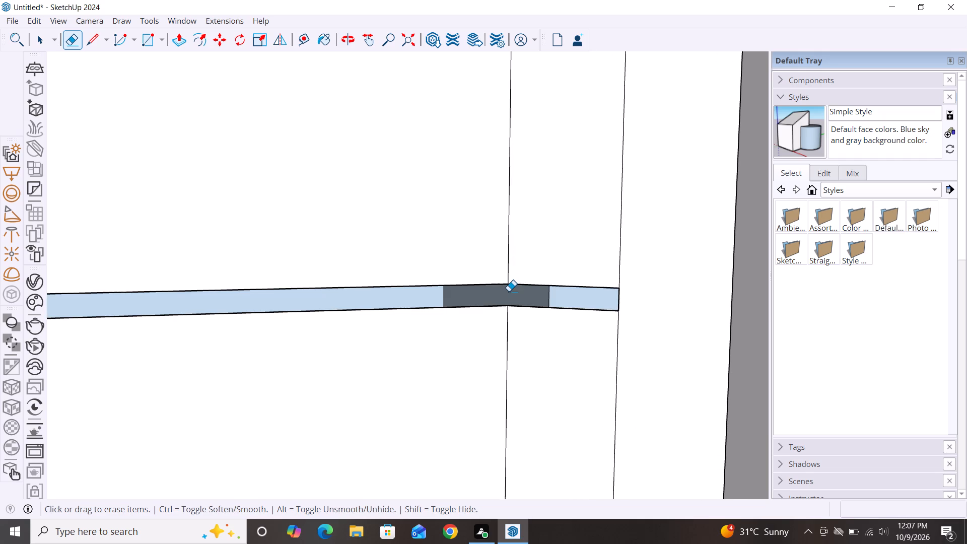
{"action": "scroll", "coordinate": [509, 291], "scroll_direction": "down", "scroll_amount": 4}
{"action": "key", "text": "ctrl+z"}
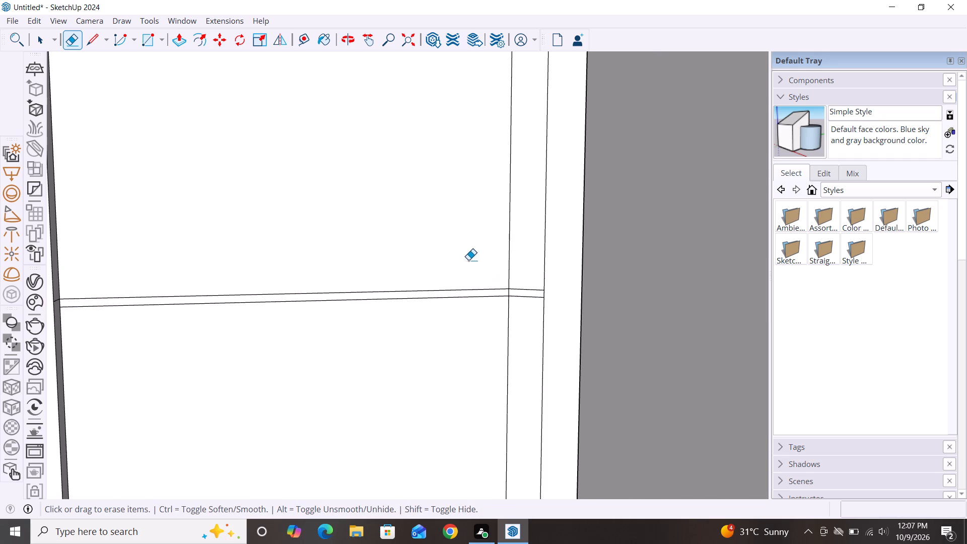
Undo the shelf edge lines and the earlier widening that added a side strip to the tall window.
{"action": "scroll", "coordinate": [464, 258], "scroll_direction": "down", "scroll_amount": 13}
{"action": "scroll", "coordinate": [431, 185], "scroll_direction": "down", "scroll_amount": 8}
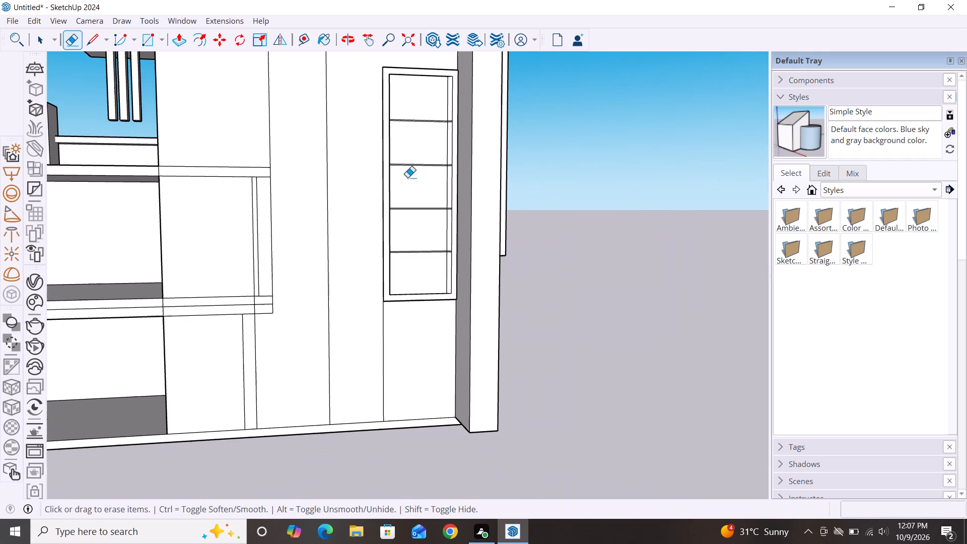
{"action": "key", "text": "ctrl+z"}
{"action": "key", "text": "ctrl+z"}
{"action": "key", "text": "ctrl+z"}
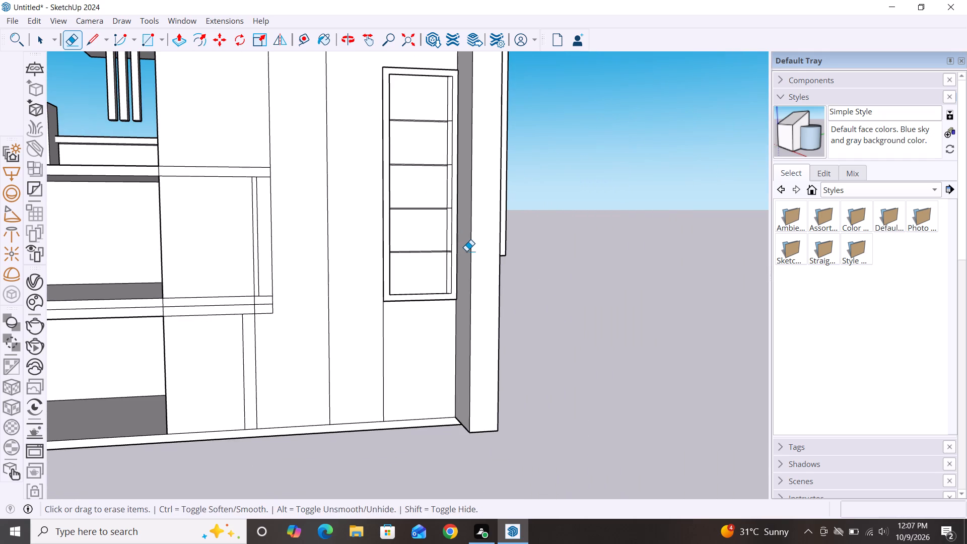
{"action": "key", "text": "ctrl+z"}
{"action": "key", "text": "ctrl+z"}
{"action": "key", "text": "ctrl+z"}
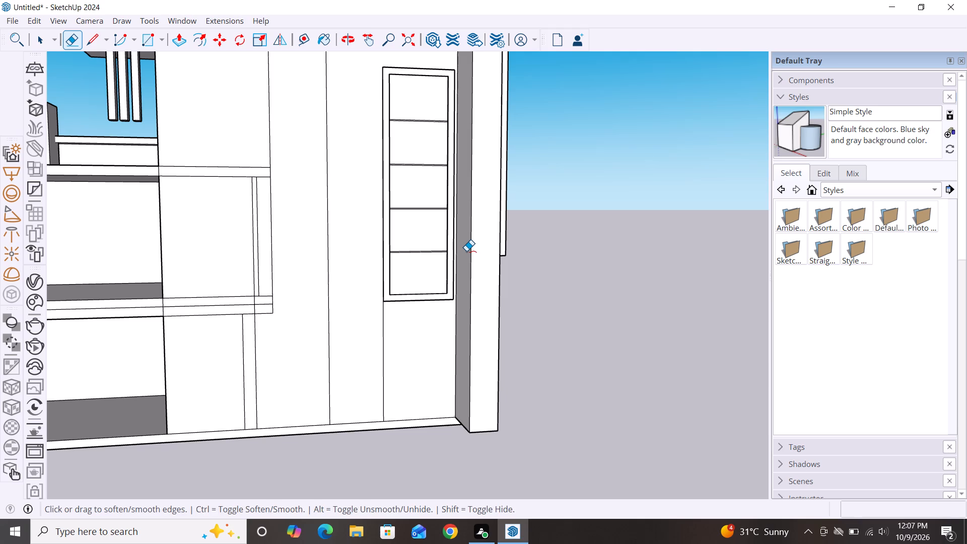
{"action": "key", "text": "space"}
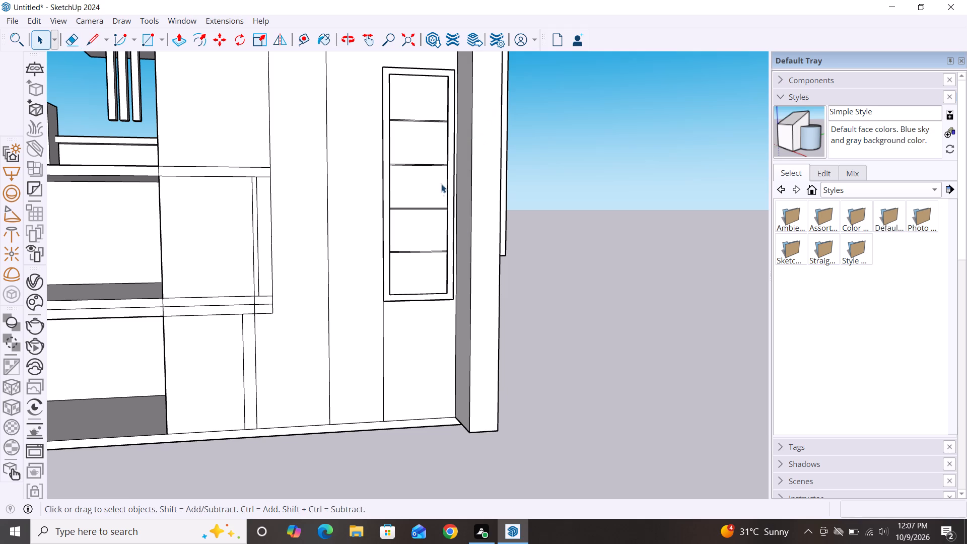
Draw a horizontal line on the wall from the window frame's upper back corner to the adjacent projecting side wall.
{"action": "scroll", "coordinate": [435, 212], "scroll_direction": "down", "scroll_amount": 2}
{"action": "middle_click_drag", "start_coordinate": [452, 295], "coordinate": [393, 285]}
{"action": "scroll", "coordinate": [435, 92], "scroll_direction": "up", "scroll_amount": 3}
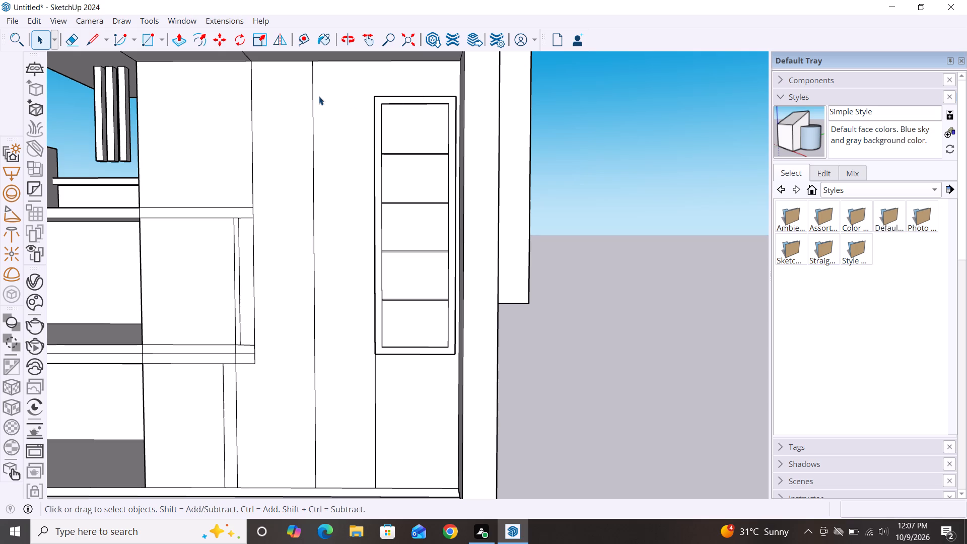
{"action": "scroll", "coordinate": [257, 80], "scroll_direction": "down", "scroll_amount": 2}
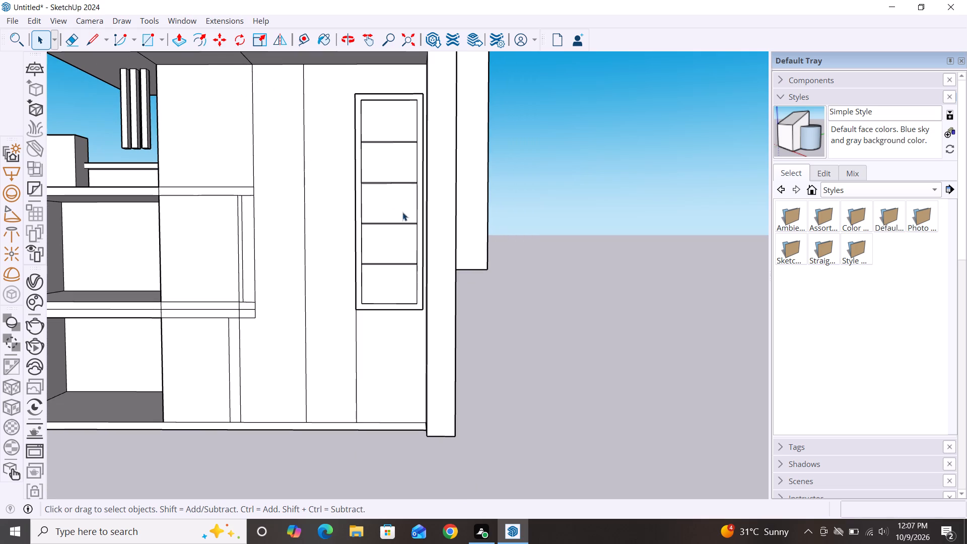
{"action": "middle_click_drag", "start_coordinate": [432, 236], "coordinate": [466, 233]}
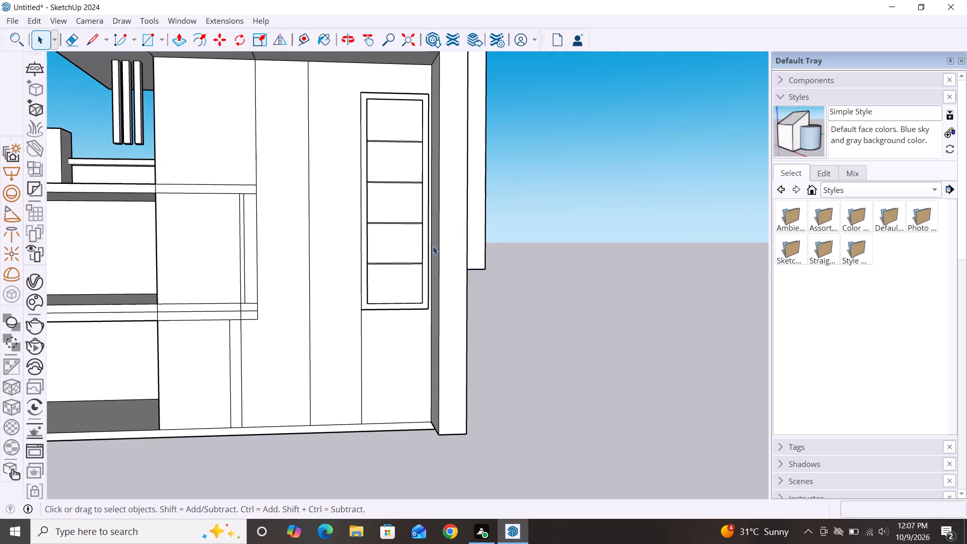
{"action": "scroll", "coordinate": [432, 95], "scroll_direction": "up", "scroll_amount": 11}
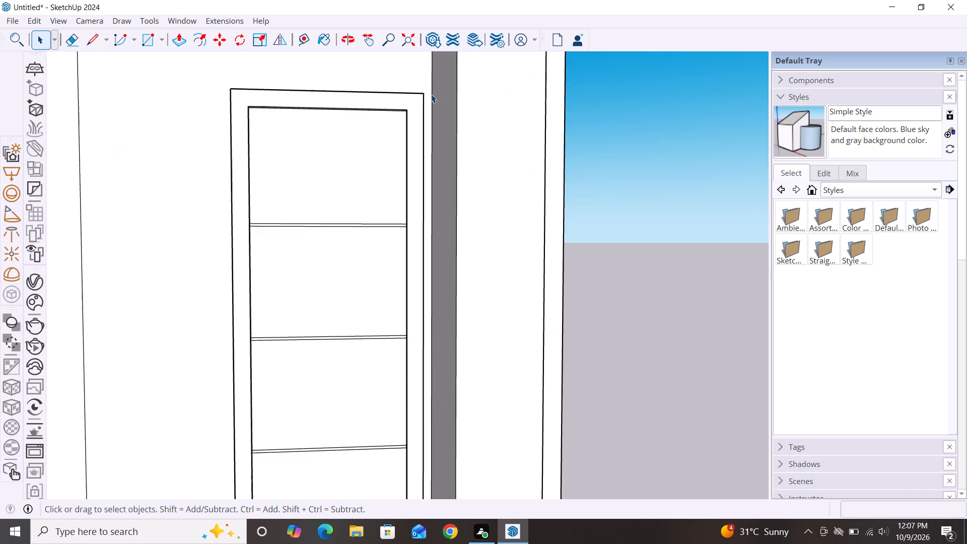
{"action": "scroll", "coordinate": [431, 94], "scroll_direction": "up", "scroll_amount": 19}
{"action": "scroll", "coordinate": [431, 94], "scroll_direction": "up", "scroll_amount": 8}
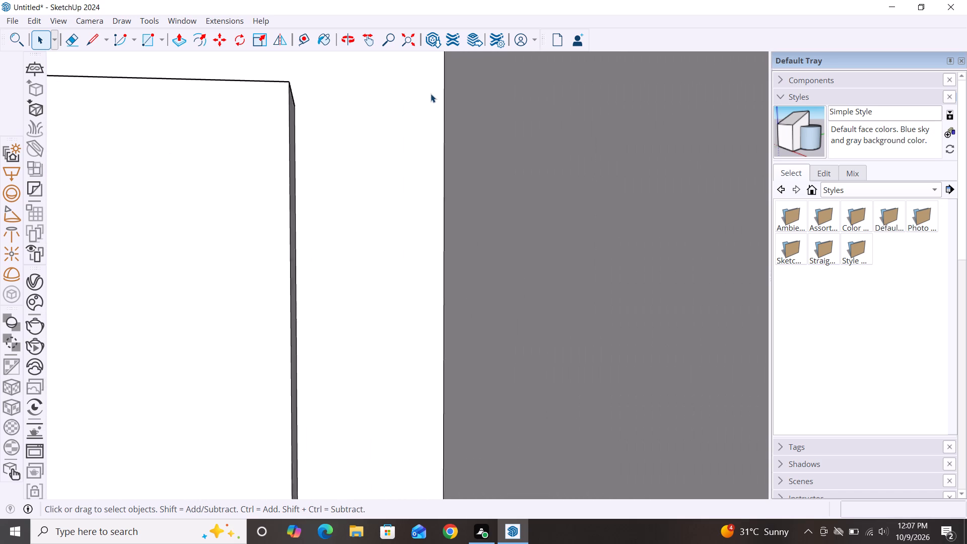
{"action": "scroll", "coordinate": [431, 94], "scroll_direction": "up", "scroll_amount": 5}
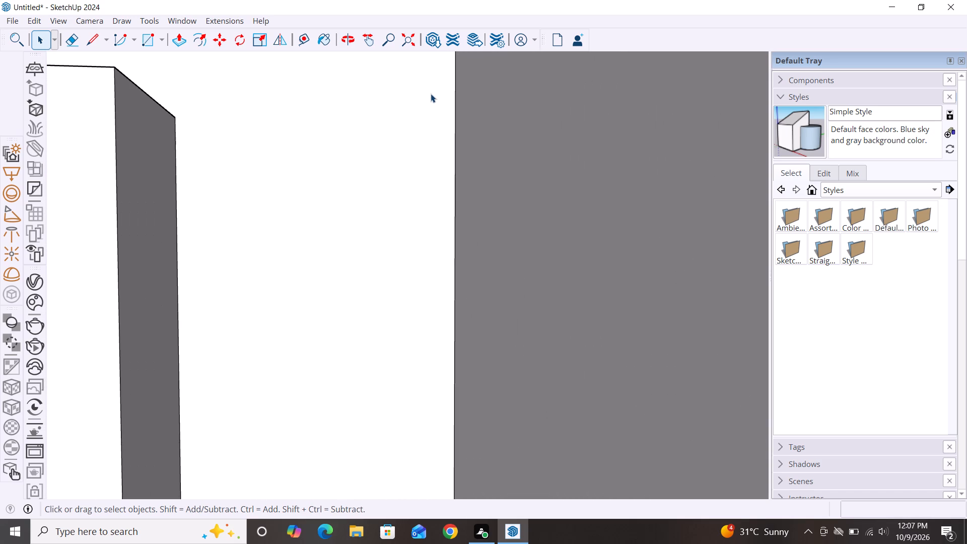
{"action": "left_click_drag", "start_coordinate": [425, 92], "coordinate": [406, 94]}
{"action": "key", "text": "l"}
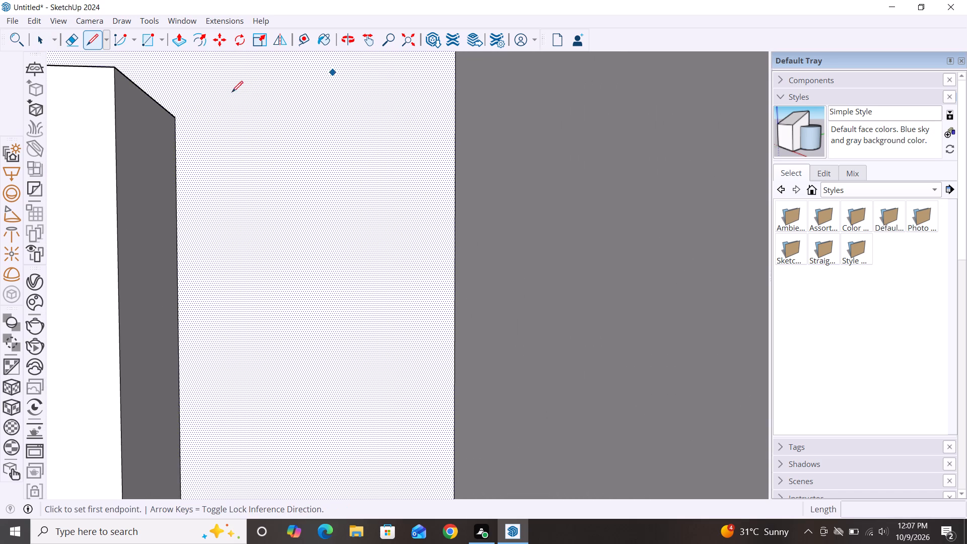
{"action": "left_click", "coordinate": [174, 119]}
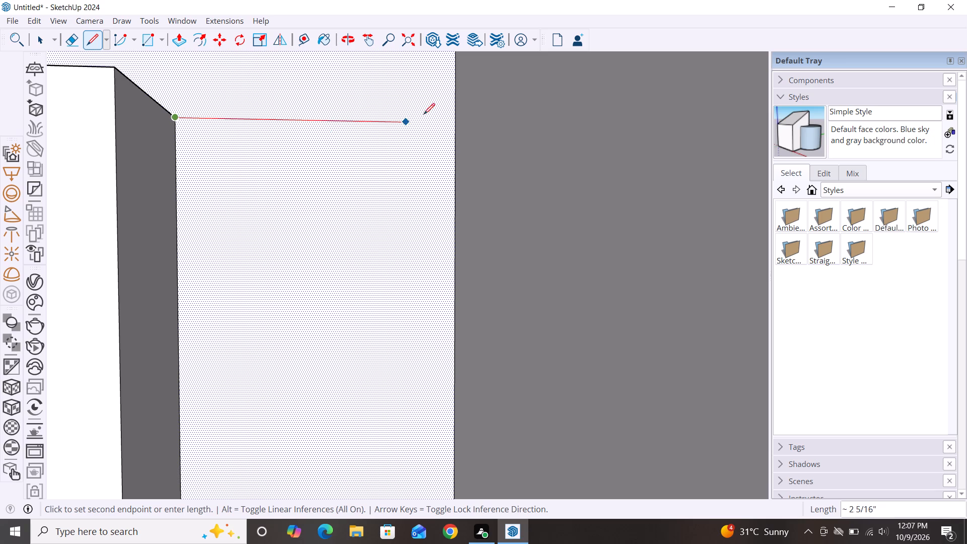
{"action": "left_click", "coordinate": [455, 122]}
{"action": "key", "text": "space"}
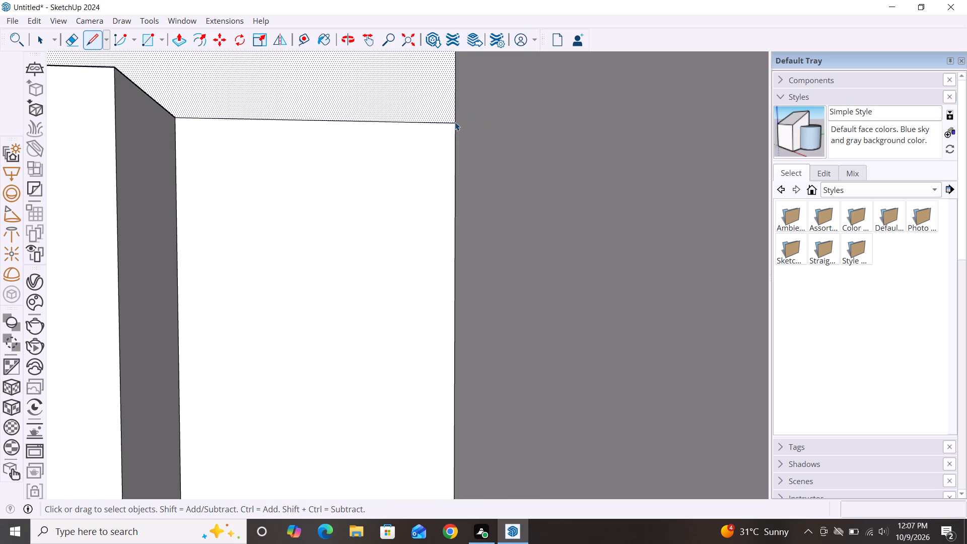
{"action": "scroll", "coordinate": [446, 141], "scroll_direction": "down", "scroll_amount": 20}
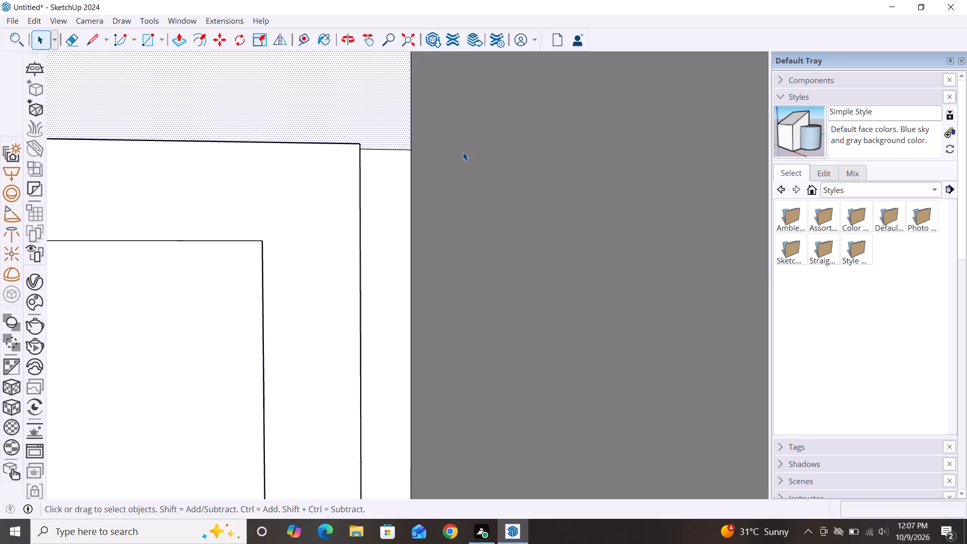
{"action": "scroll", "coordinate": [463, 152], "scroll_direction": "down", "scroll_amount": 20}
{"action": "scroll", "coordinate": [463, 152], "scroll_direction": "down", "scroll_amount": 5}
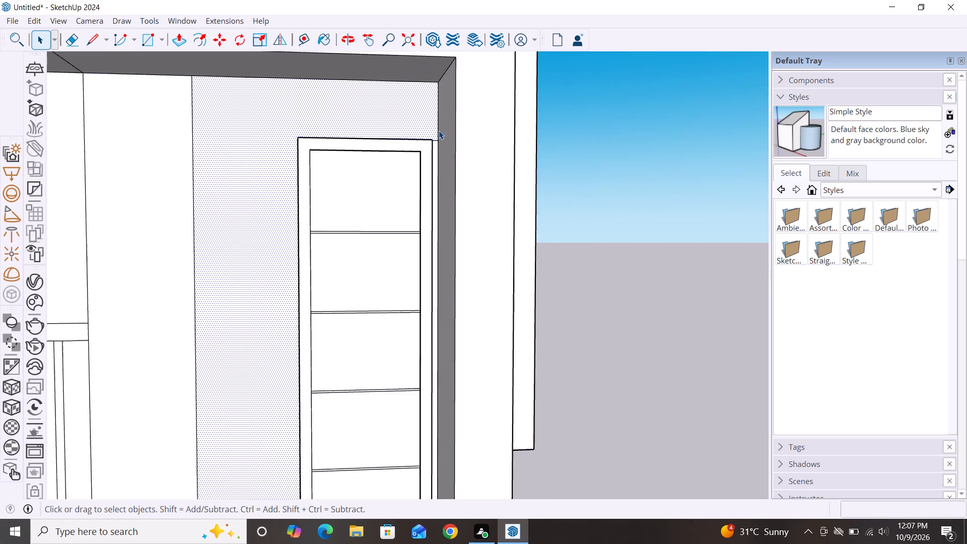
{"action": "scroll", "coordinate": [439, 130], "scroll_direction": "down", "scroll_amount": 2}
{"action": "left_click", "coordinate": [662, 157]}
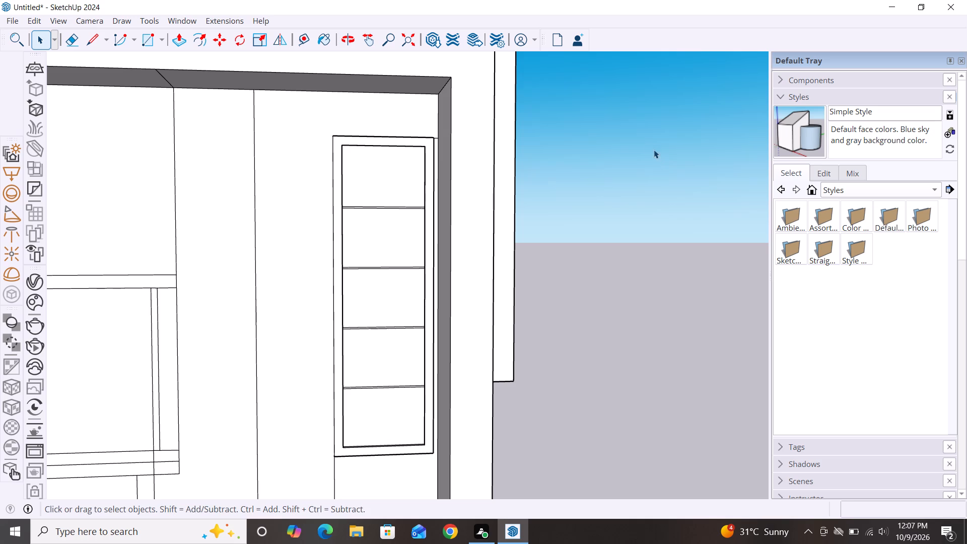
Push/Pull the wall face beside and above the tall window outward about 9".
{"action": "key", "text": "p"}
{"action": "left_click", "coordinate": [276, 128]}
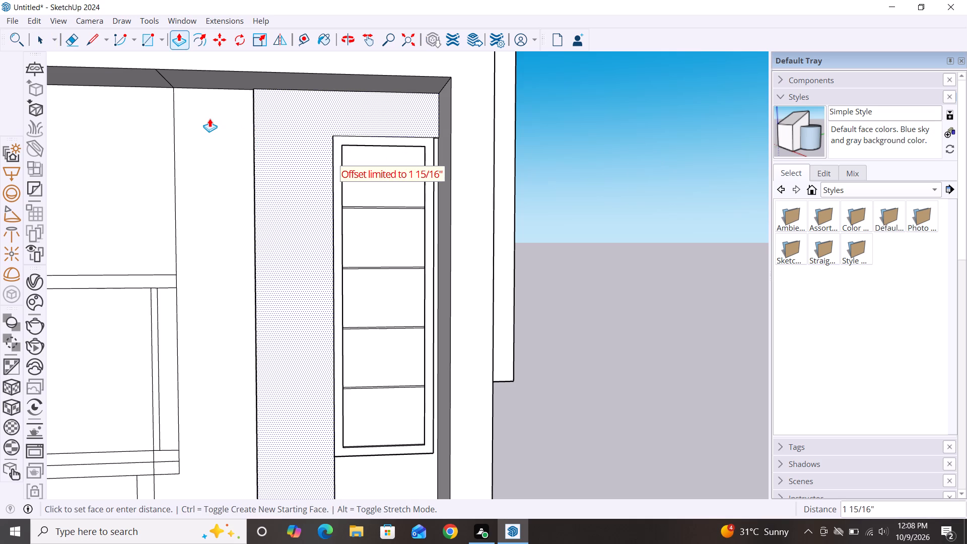
{"action": "left_click", "coordinate": [261, 132]}
{"action": "key", "text": "space"}
{"action": "scroll", "coordinate": [548, 73], "scroll_direction": "down", "scroll_amount": 4}
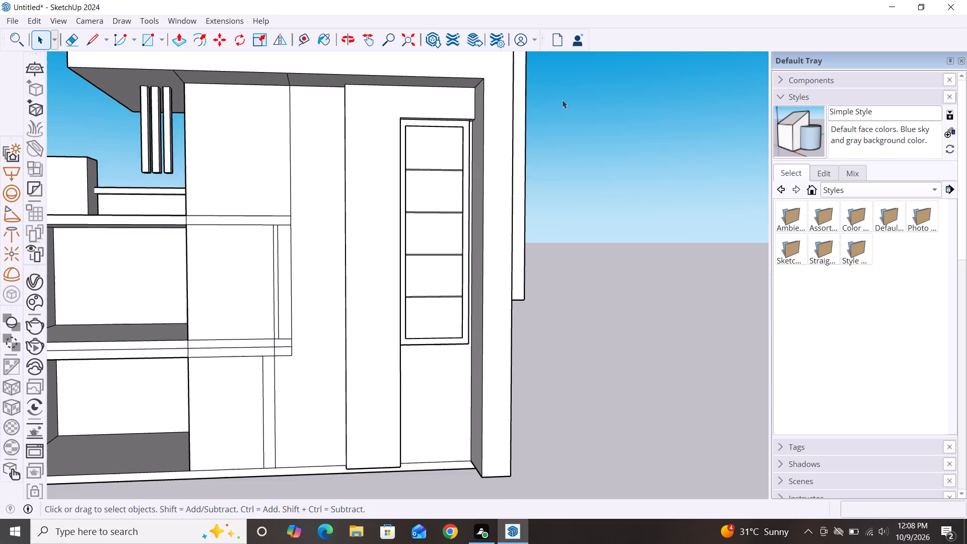
{"action": "scroll", "coordinate": [586, 134], "scroll_direction": "down", "scroll_amount": 3}
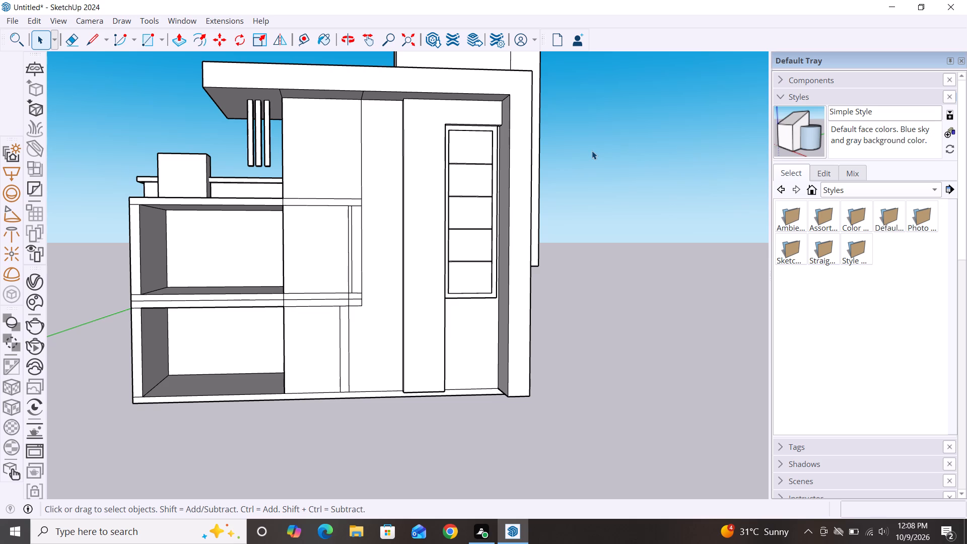
Pull the same L-shaped wall face outward a further 8 1/4".
{"action": "key", "text": "p"}
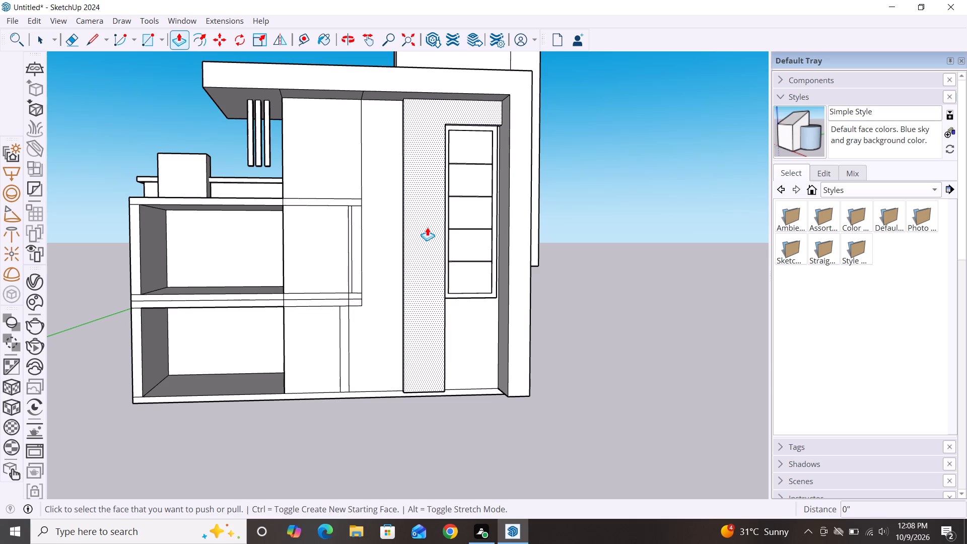
{"action": "left_click", "coordinate": [427, 227]}
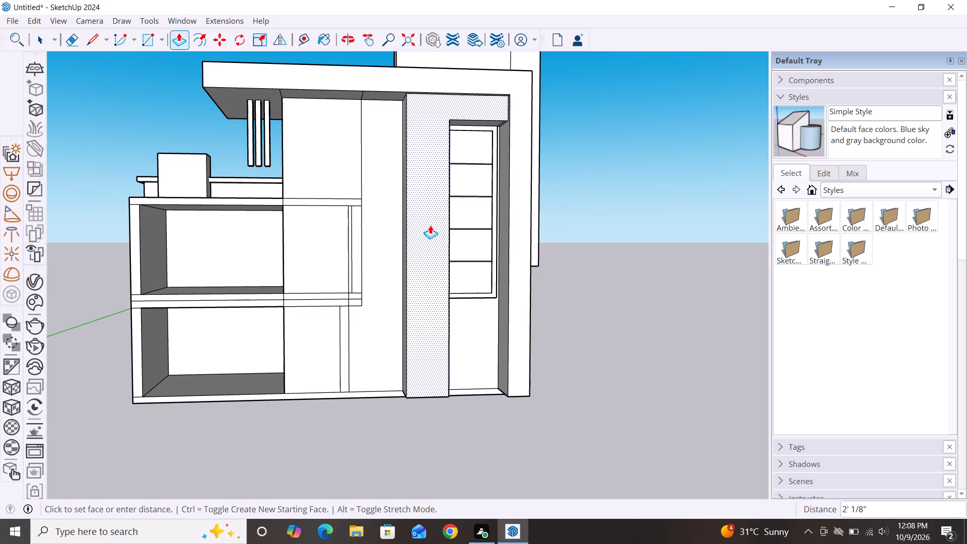
{"action": "left_click", "coordinate": [429, 225]}
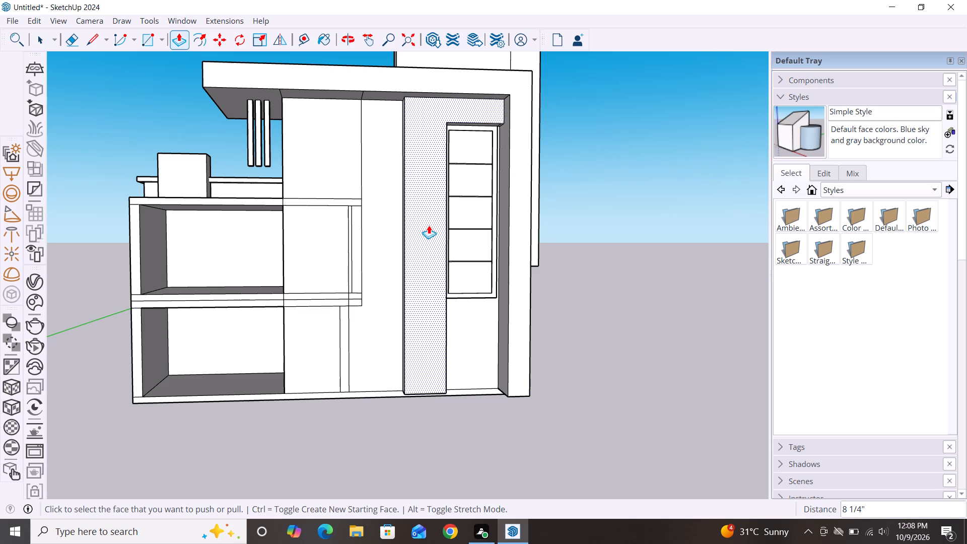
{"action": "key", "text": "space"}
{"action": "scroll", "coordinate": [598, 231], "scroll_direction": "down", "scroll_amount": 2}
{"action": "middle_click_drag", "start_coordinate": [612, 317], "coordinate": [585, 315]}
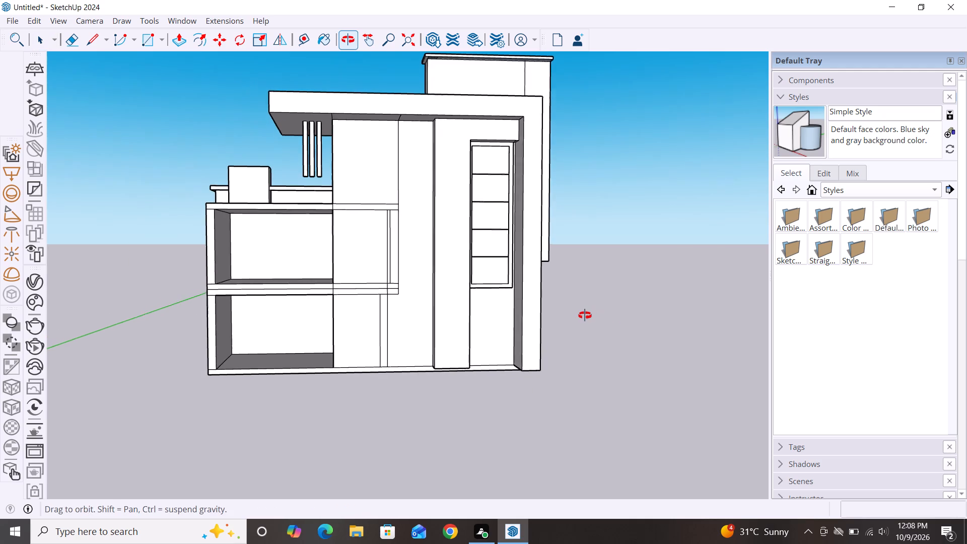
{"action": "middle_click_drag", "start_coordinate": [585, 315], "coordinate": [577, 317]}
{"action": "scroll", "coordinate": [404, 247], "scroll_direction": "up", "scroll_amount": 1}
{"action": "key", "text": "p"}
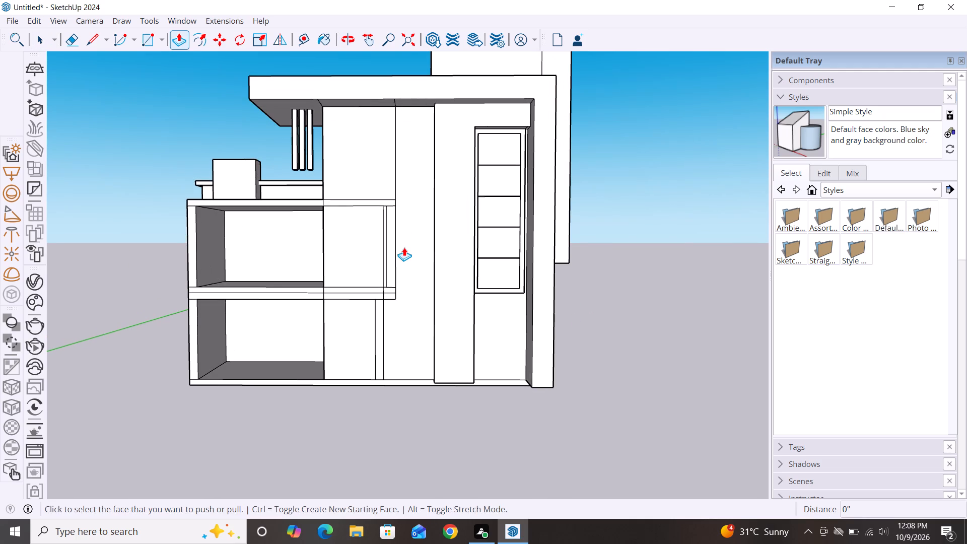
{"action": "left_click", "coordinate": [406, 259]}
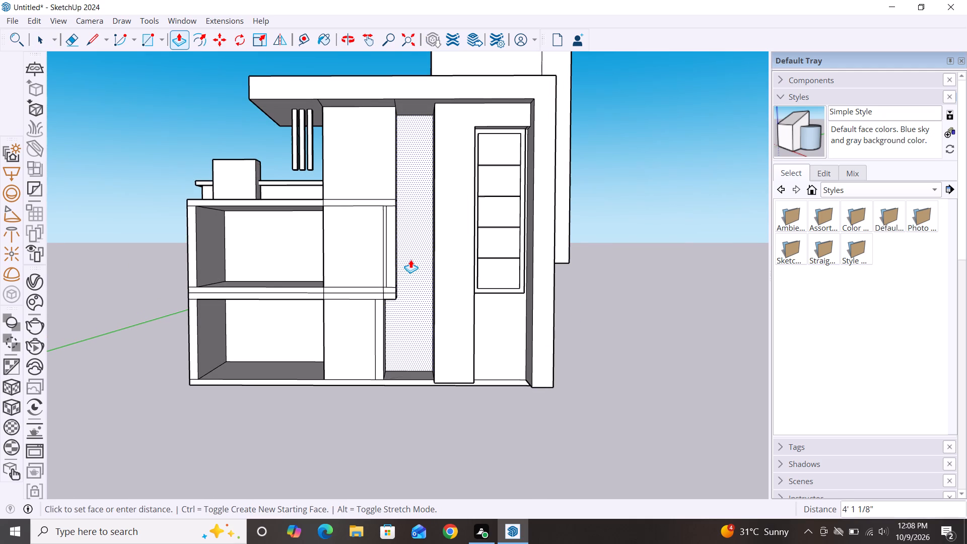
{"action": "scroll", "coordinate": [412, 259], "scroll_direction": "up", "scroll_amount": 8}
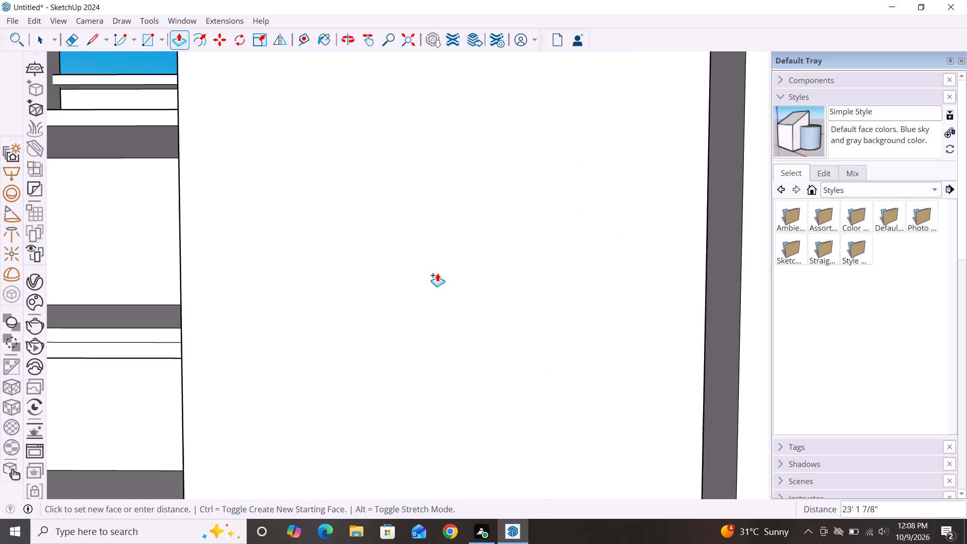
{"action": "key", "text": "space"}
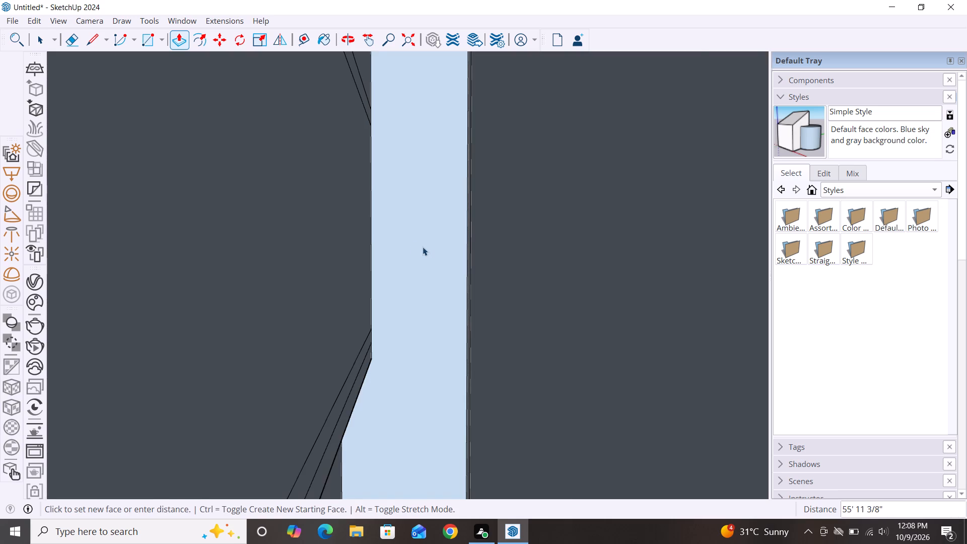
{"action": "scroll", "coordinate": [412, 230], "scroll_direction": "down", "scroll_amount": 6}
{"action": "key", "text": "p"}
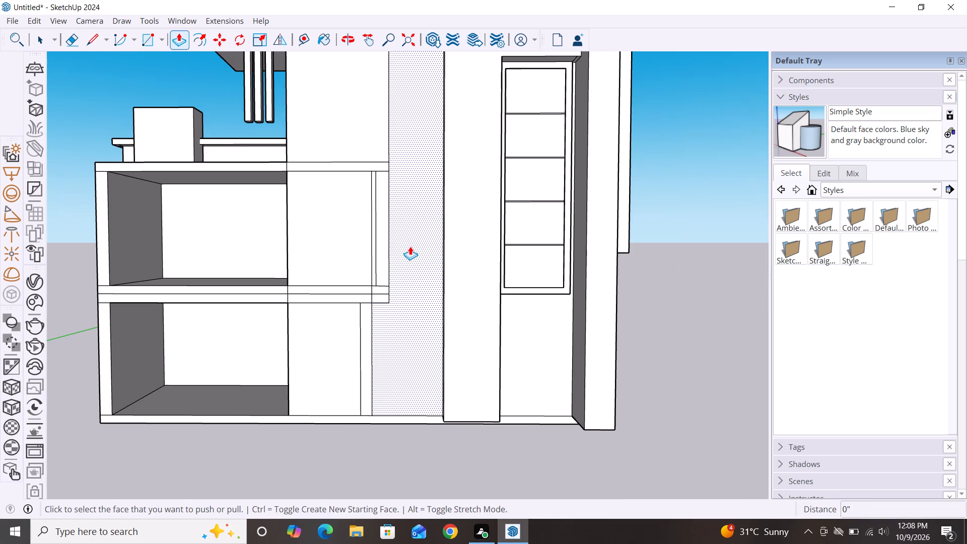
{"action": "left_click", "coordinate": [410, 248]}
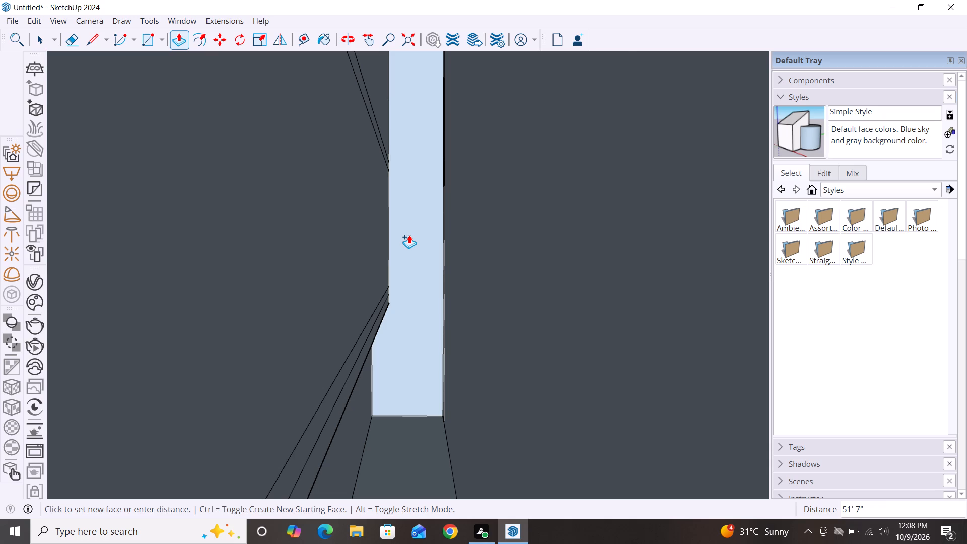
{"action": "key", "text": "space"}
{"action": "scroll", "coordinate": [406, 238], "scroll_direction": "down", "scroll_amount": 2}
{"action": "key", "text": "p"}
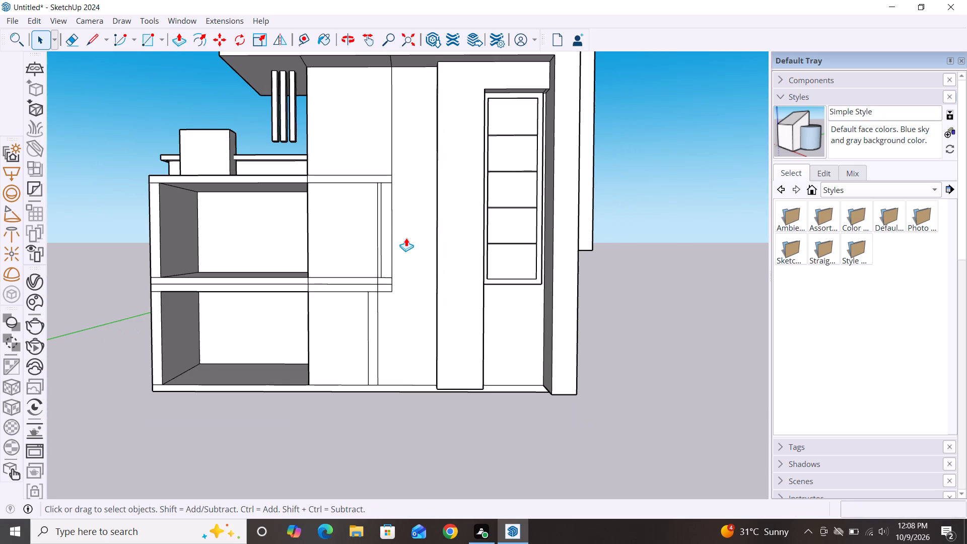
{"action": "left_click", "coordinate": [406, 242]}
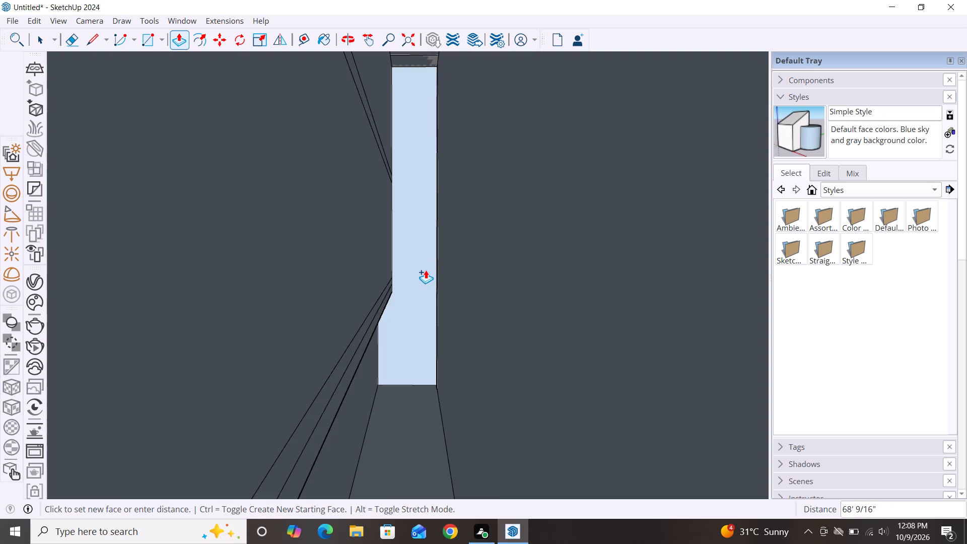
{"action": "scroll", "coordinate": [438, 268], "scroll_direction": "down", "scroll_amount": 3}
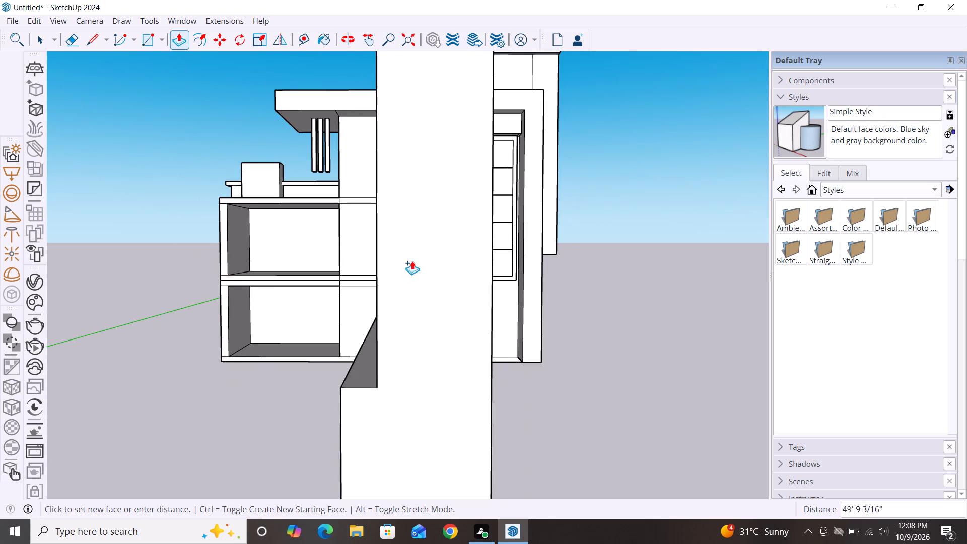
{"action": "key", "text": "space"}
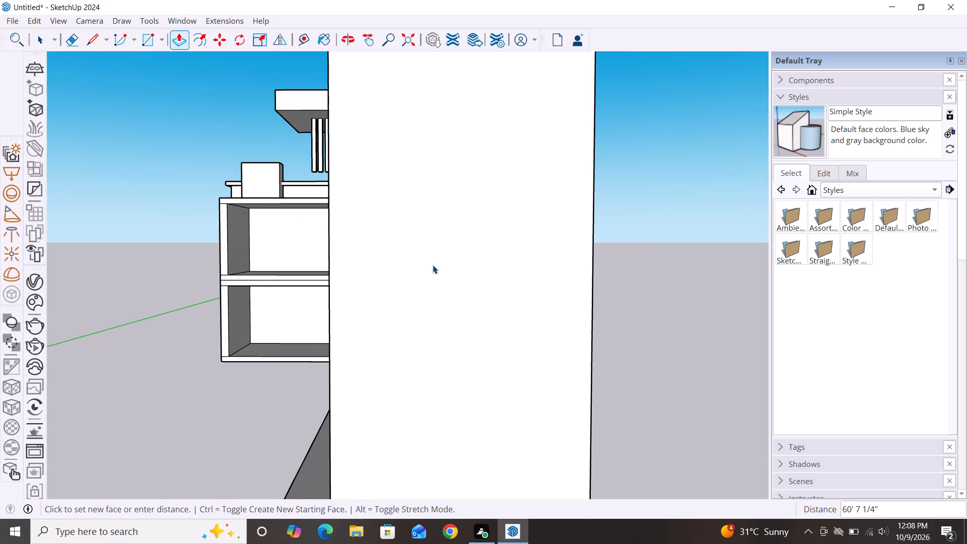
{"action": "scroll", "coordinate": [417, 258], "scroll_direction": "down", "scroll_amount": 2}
Erase the short edge on the roof soffit directly above the narrow wall strip next to the projecting panel.
{"action": "scroll", "coordinate": [423, 142], "scroll_direction": "up", "scroll_amount": 4}
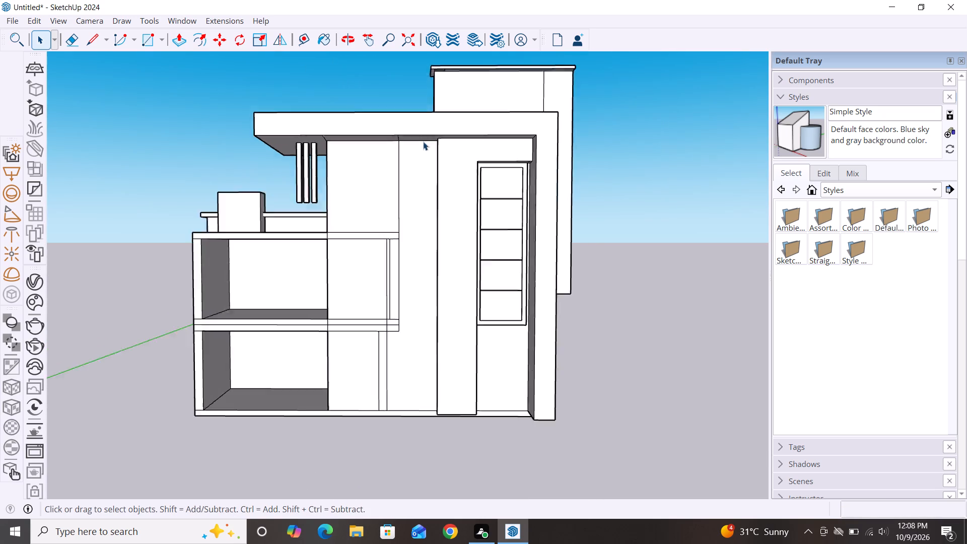
{"action": "scroll", "coordinate": [423, 142], "scroll_direction": "up", "scroll_amount": 7}
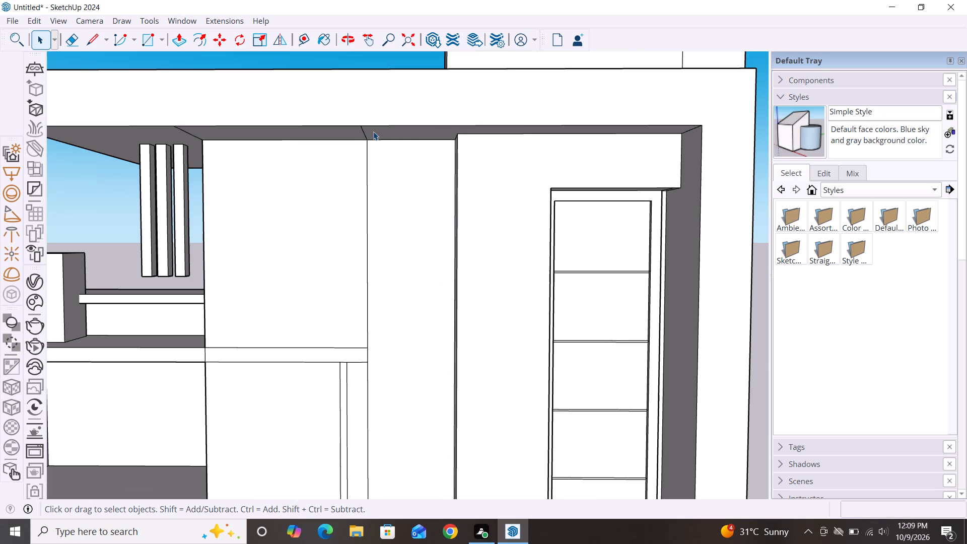
{"action": "key", "text": "e"}
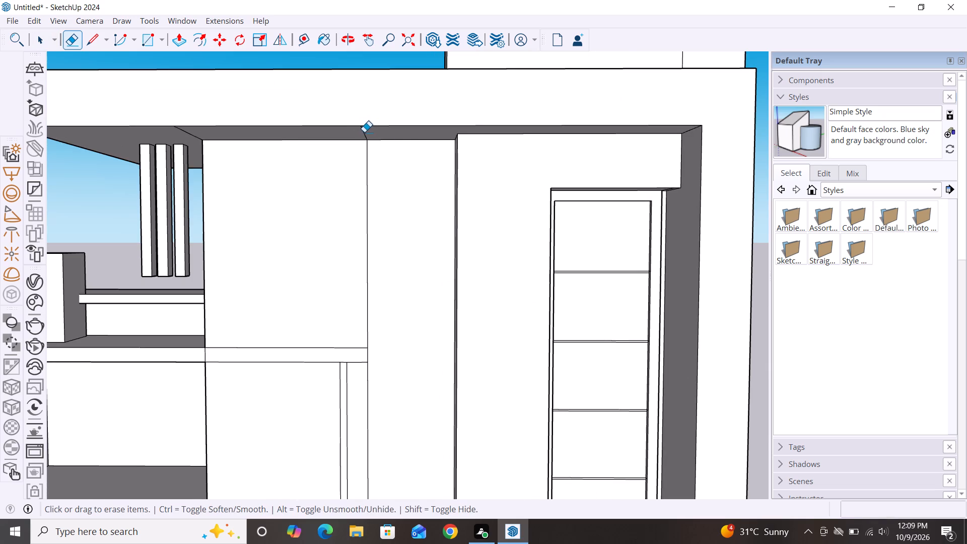
{"action": "left_click", "coordinate": [363, 132]}
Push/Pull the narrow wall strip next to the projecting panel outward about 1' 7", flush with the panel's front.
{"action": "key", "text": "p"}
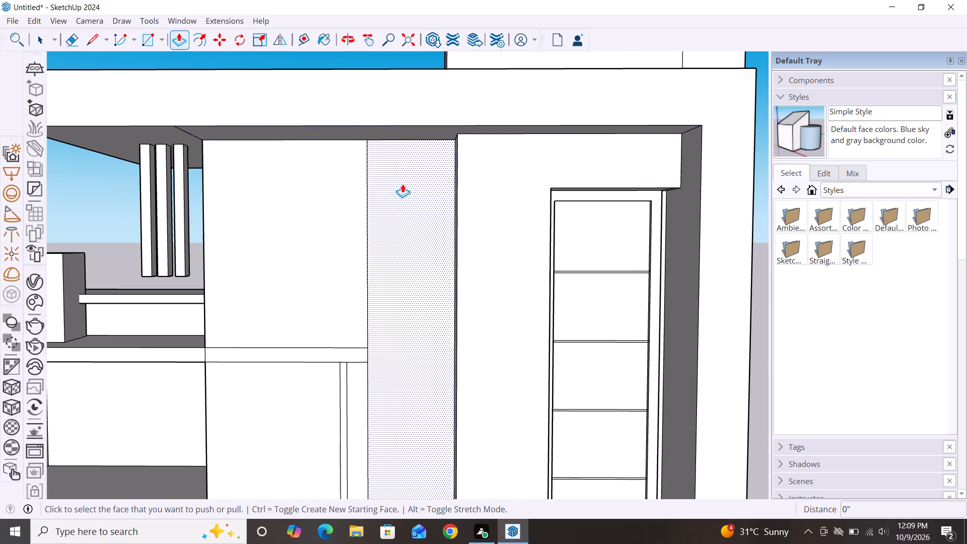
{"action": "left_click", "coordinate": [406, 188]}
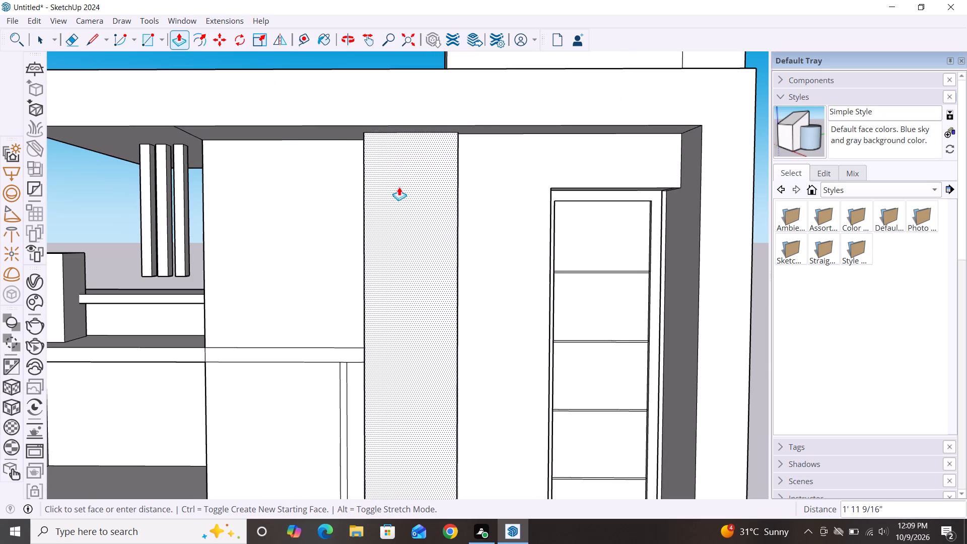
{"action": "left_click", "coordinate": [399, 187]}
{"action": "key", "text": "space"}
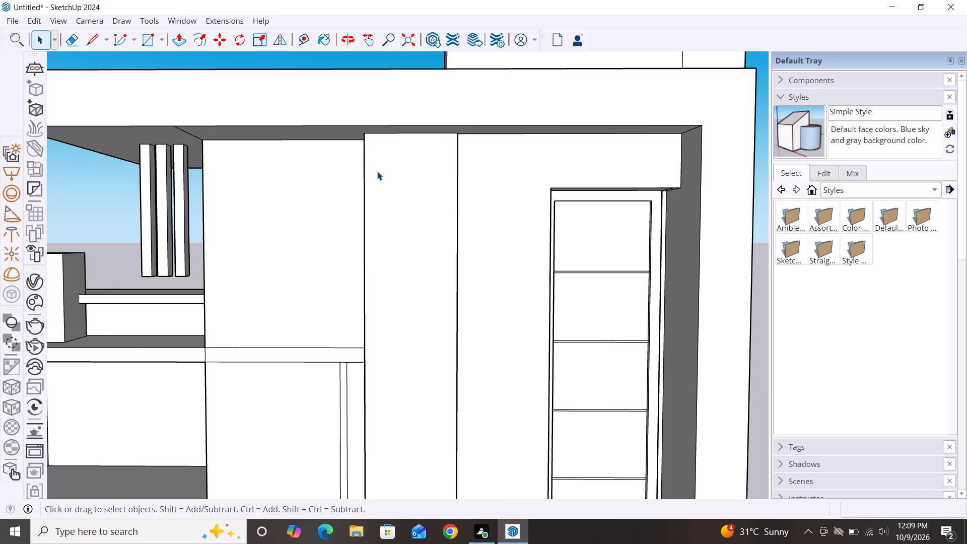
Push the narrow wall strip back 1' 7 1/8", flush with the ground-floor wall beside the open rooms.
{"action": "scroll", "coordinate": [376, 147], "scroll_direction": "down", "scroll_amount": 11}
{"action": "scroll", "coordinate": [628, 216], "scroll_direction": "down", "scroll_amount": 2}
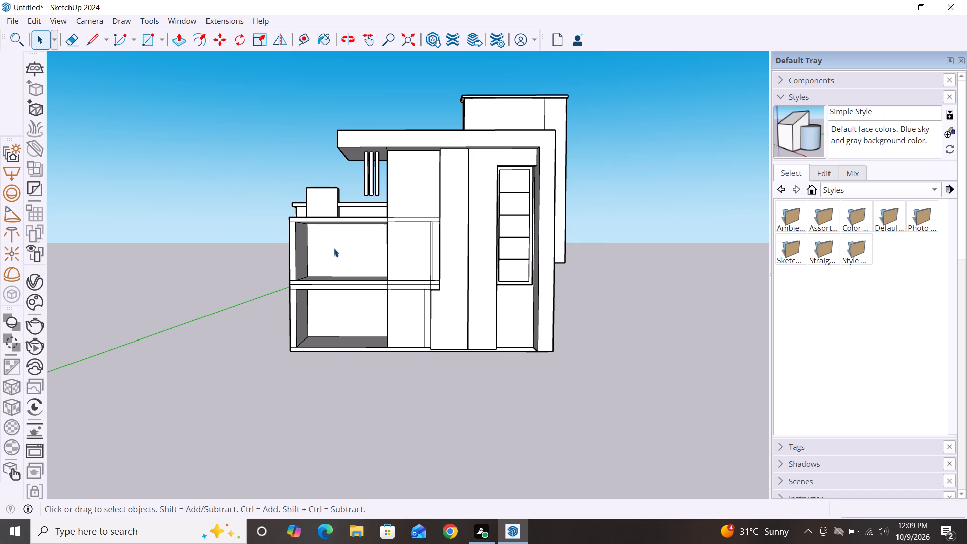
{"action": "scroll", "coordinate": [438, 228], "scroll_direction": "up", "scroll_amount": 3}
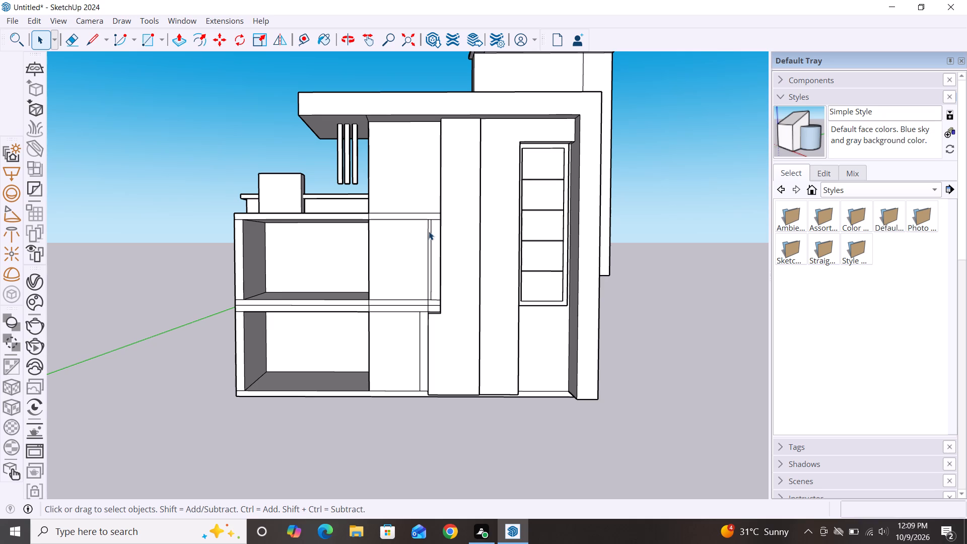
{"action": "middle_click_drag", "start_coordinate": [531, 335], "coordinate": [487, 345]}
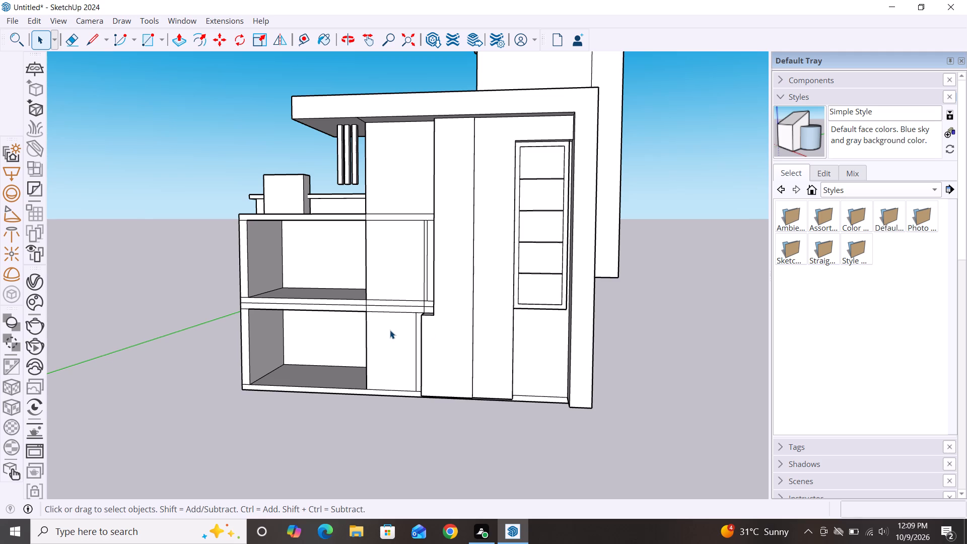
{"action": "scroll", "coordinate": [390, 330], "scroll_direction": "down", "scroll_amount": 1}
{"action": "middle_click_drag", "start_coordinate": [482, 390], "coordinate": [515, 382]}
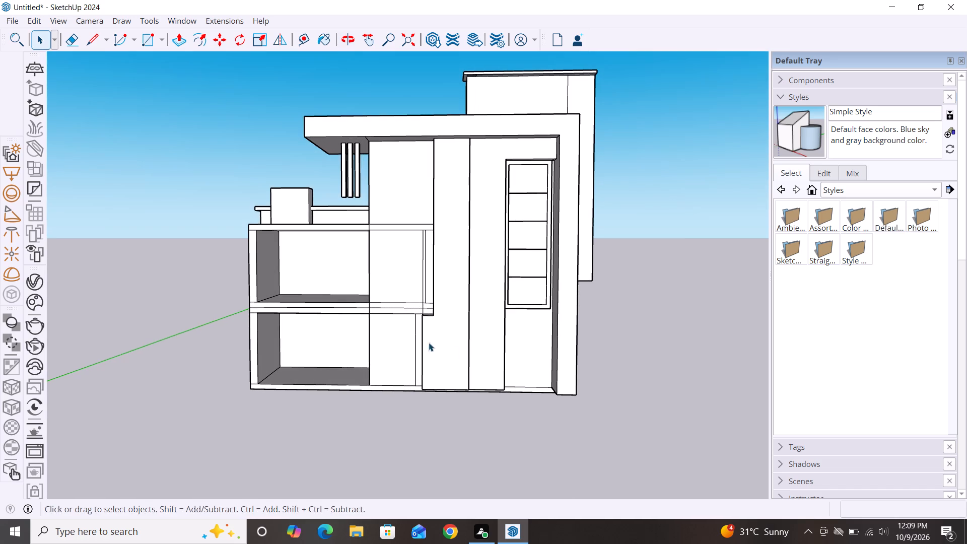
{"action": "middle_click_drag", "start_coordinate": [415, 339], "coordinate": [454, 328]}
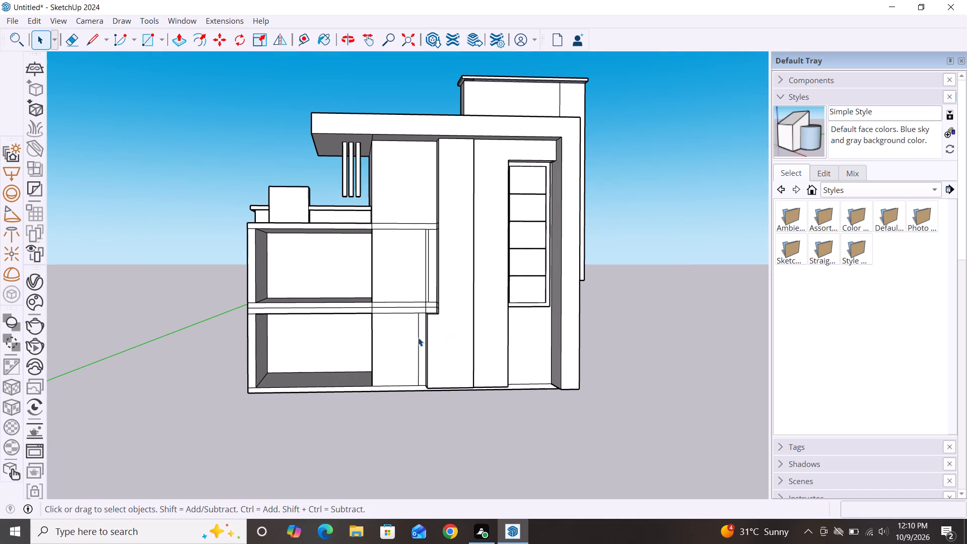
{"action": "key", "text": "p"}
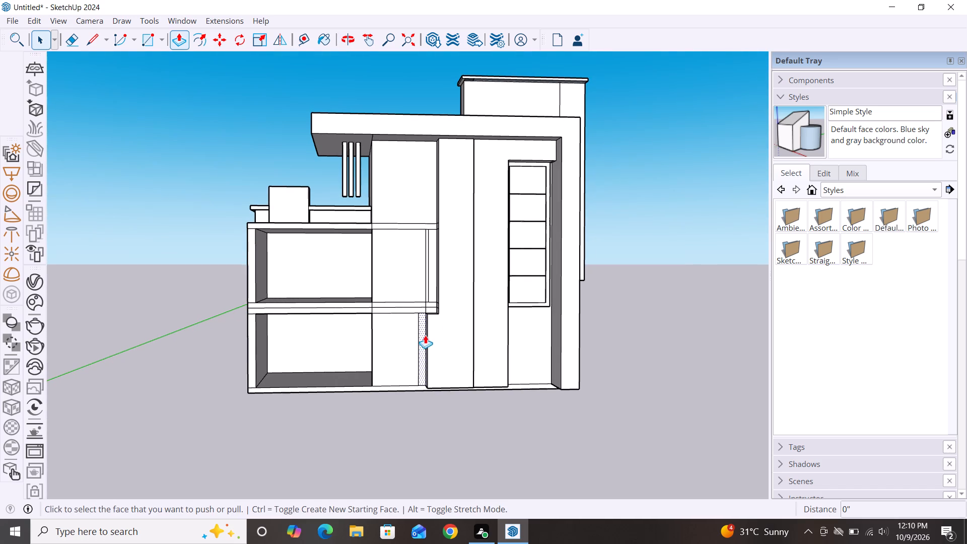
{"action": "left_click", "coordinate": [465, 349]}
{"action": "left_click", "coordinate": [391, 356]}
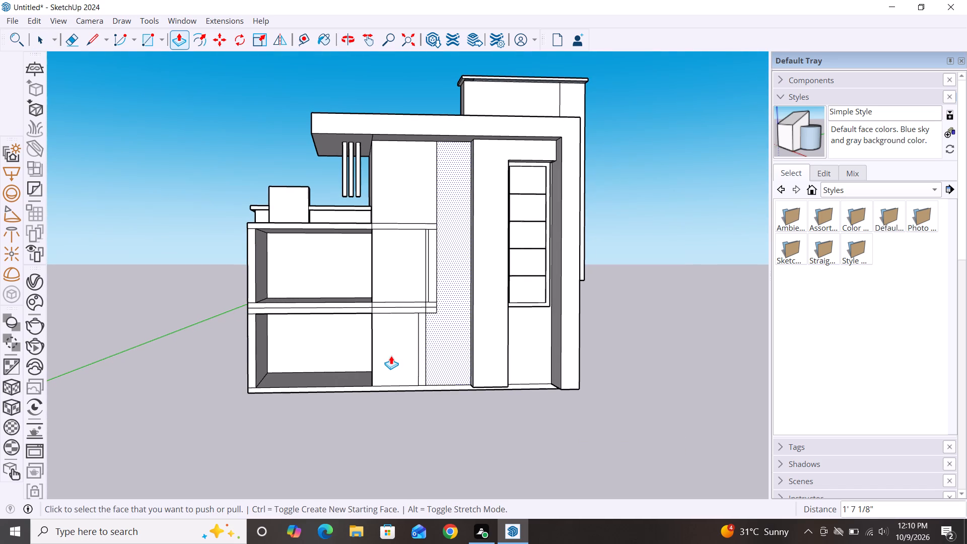
Delete the vertical line nearest the lower room opening from the ground-floor wall section.
{"action": "scroll", "coordinate": [469, 368], "scroll_direction": "down", "scroll_amount": 1}
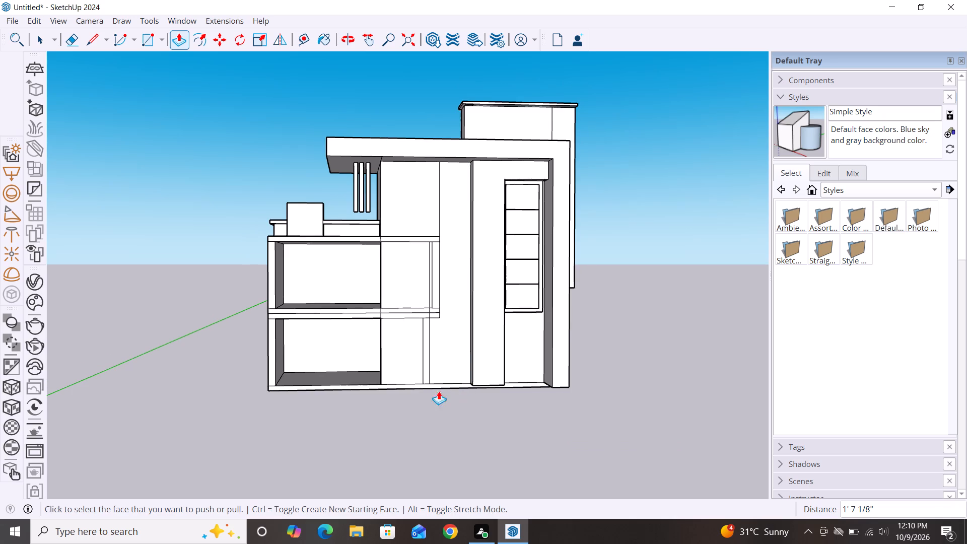
{"action": "scroll", "coordinate": [457, 359], "scroll_direction": "up", "scroll_amount": 1}
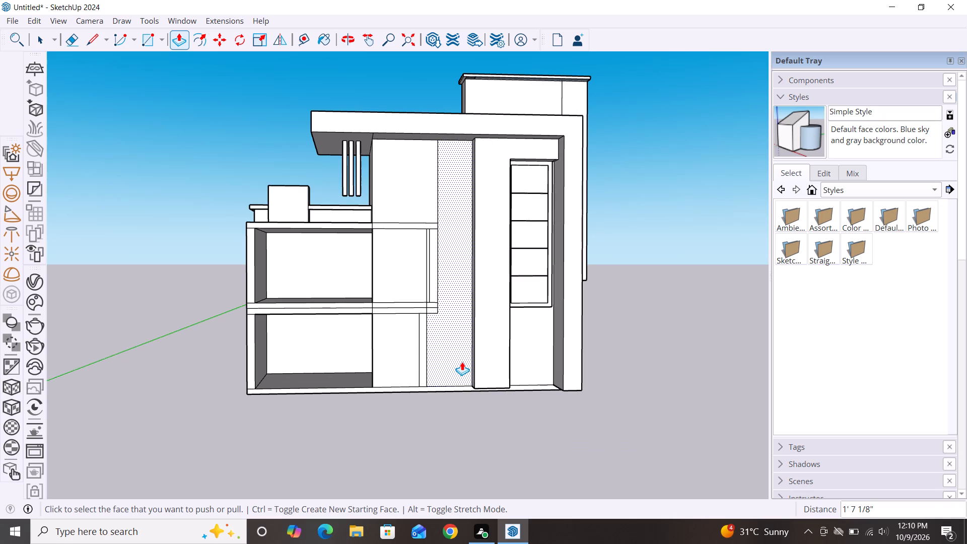
{"action": "scroll", "coordinate": [462, 362], "scroll_direction": "up", "scroll_amount": 5}
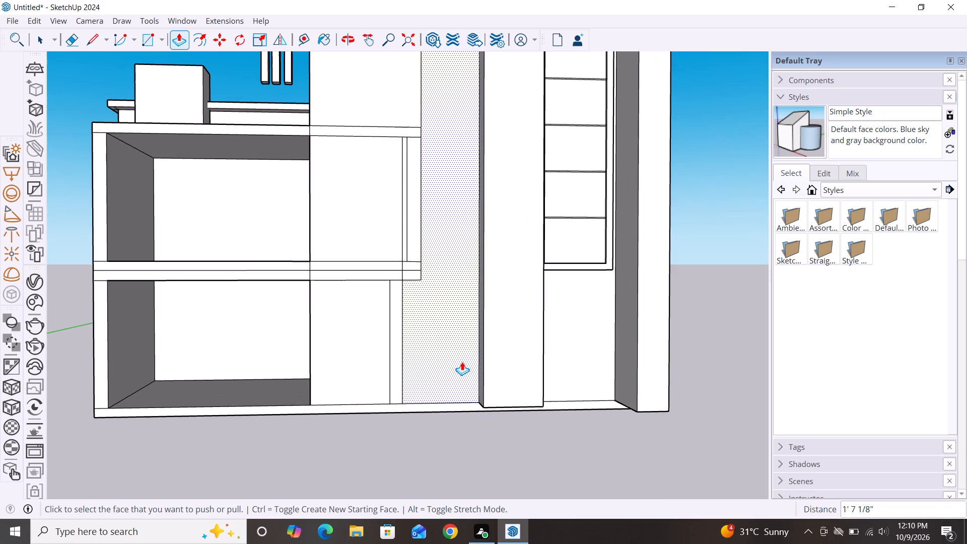
{"action": "key", "text": "r"}
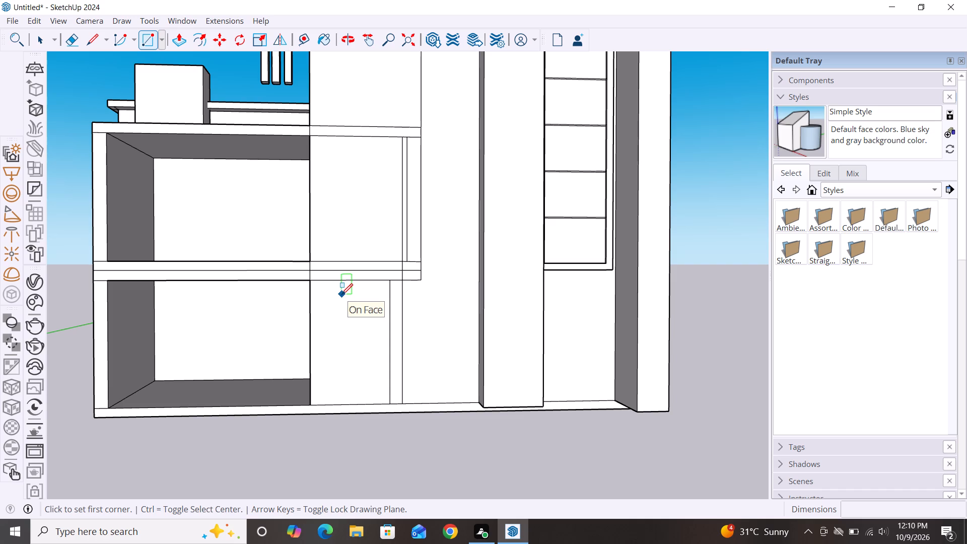
{"action": "key", "text": "space"}
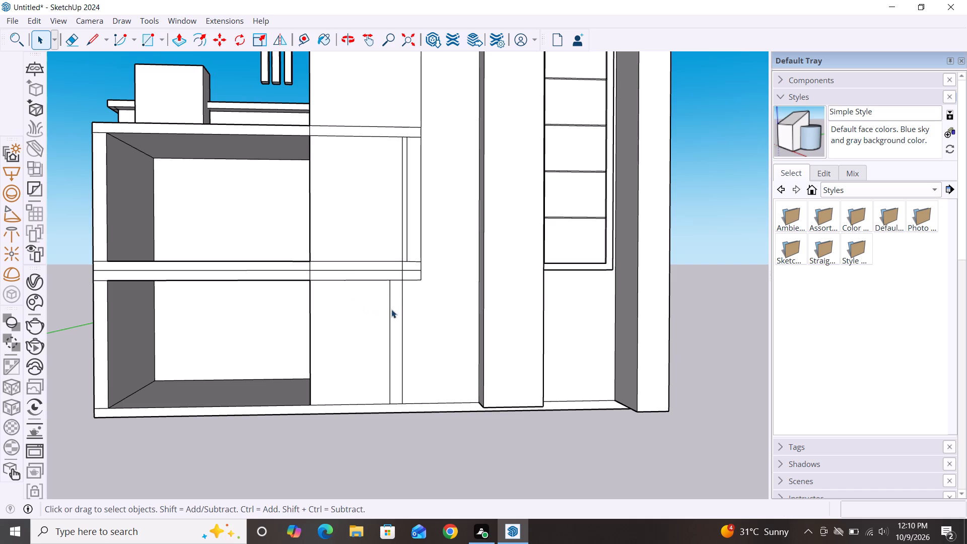
{"action": "left_click", "coordinate": [389, 313]}
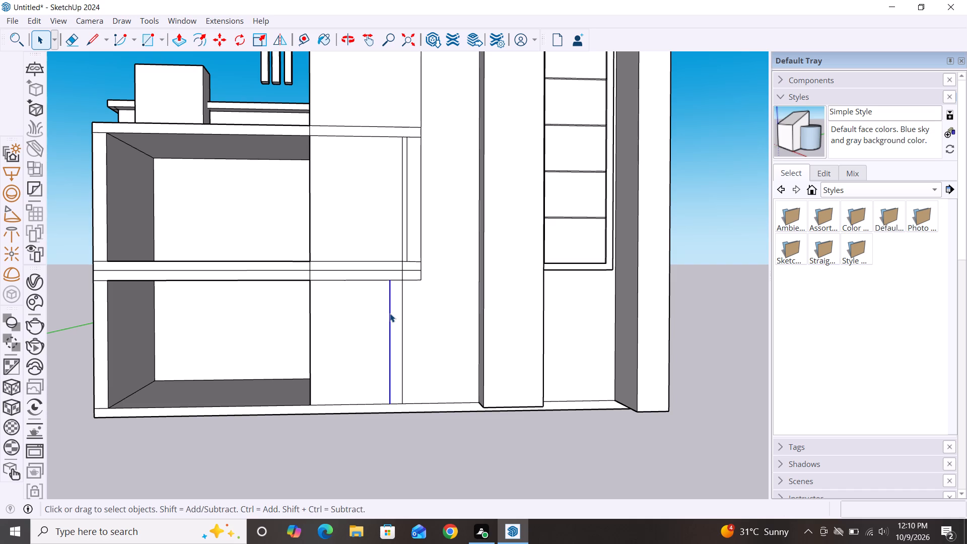
{"action": "key", "text": "Delete"}
Draw a window rectangle about 3' 6" by 5' on the ground-floor wall section beside the lower room opening.
{"action": "key", "text": "r"}
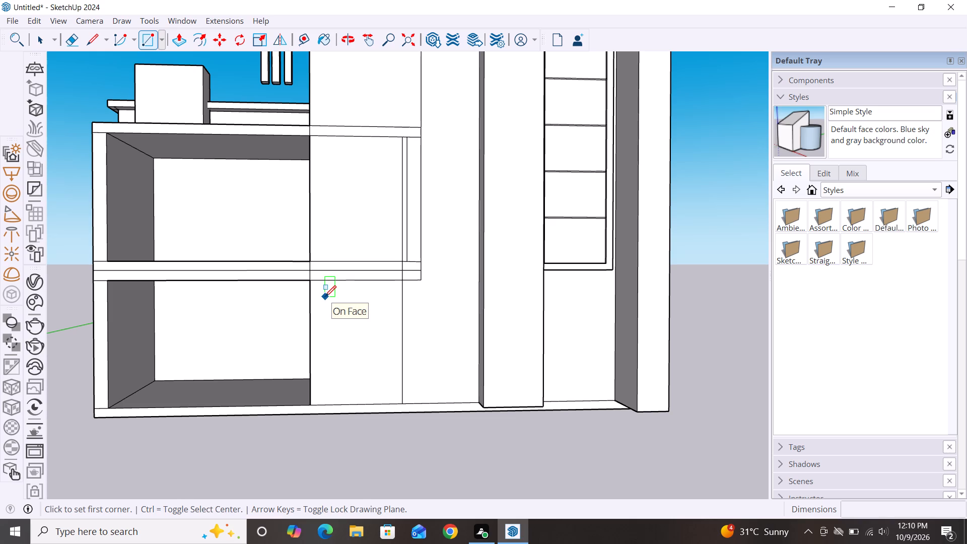
{"action": "left_click", "coordinate": [325, 297]}
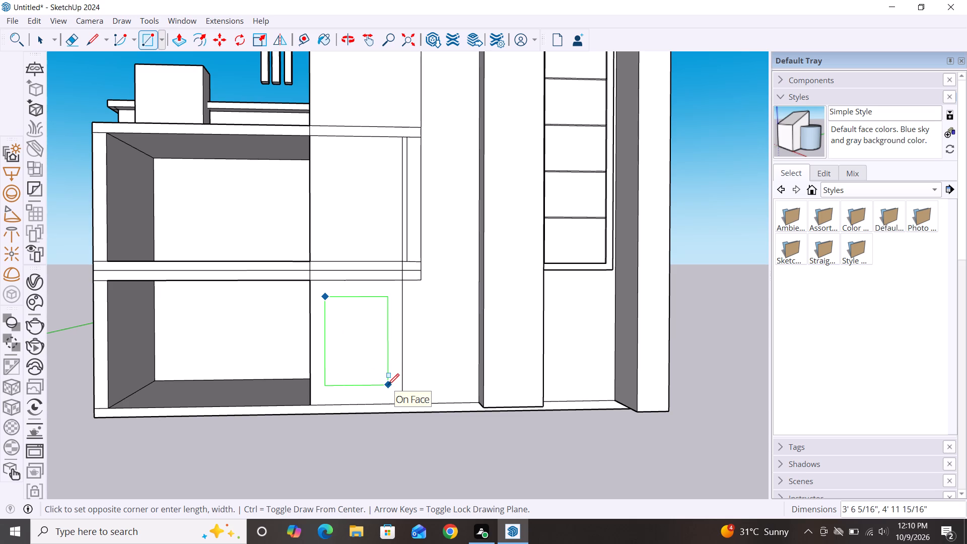
{"action": "left_click", "coordinate": [388, 385]}
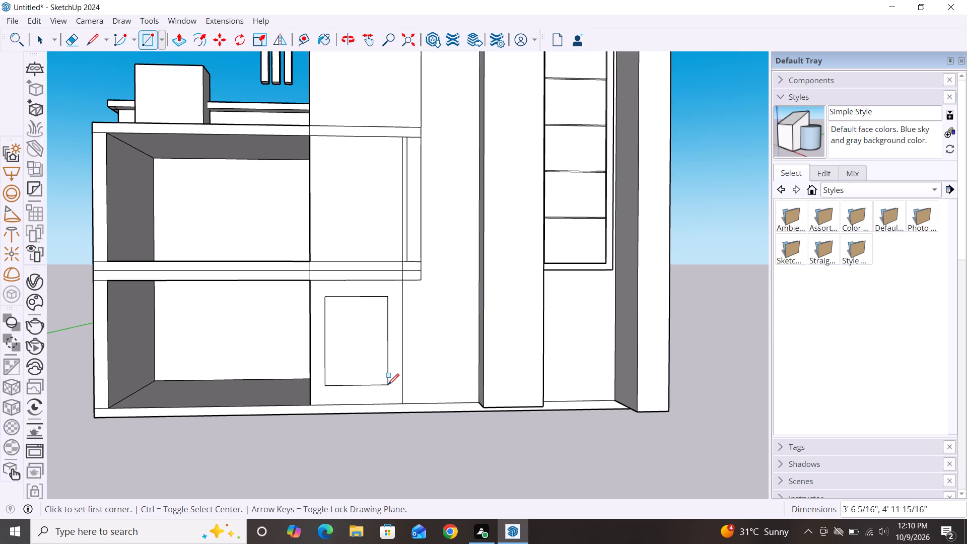
{"action": "key", "text": "space"}
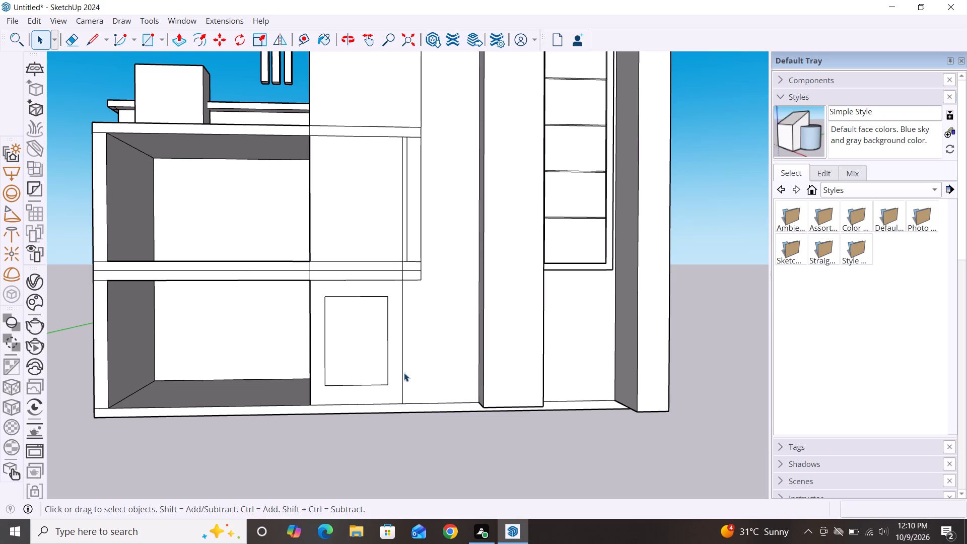
Delete the remaining vertical line beside the window rectangle on the ground-floor wall.
{"action": "left_click", "coordinate": [402, 378]}
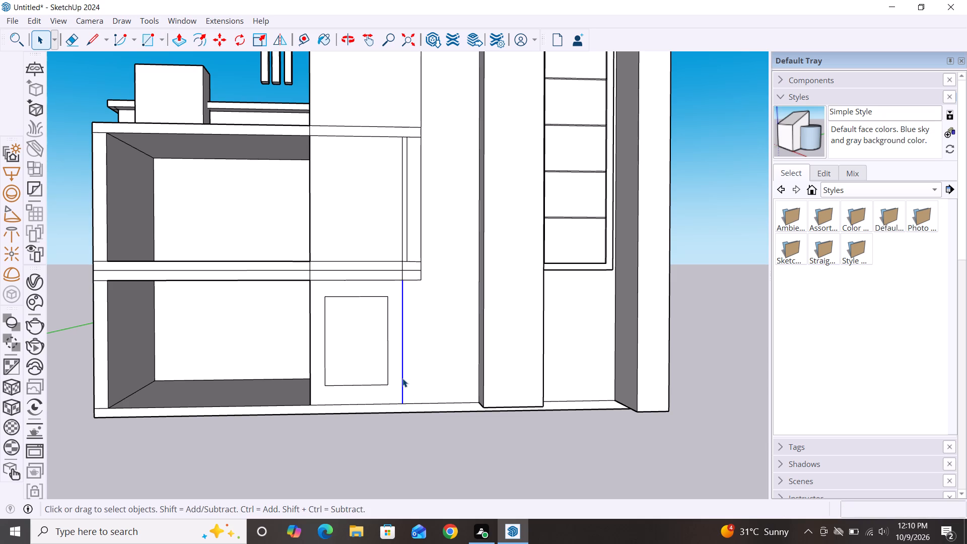
{"action": "key", "text": "Delete"}
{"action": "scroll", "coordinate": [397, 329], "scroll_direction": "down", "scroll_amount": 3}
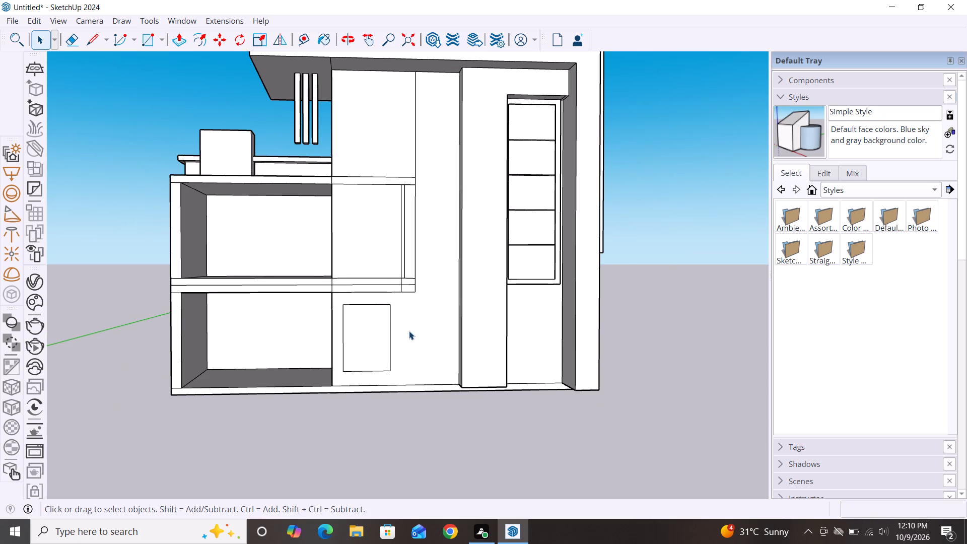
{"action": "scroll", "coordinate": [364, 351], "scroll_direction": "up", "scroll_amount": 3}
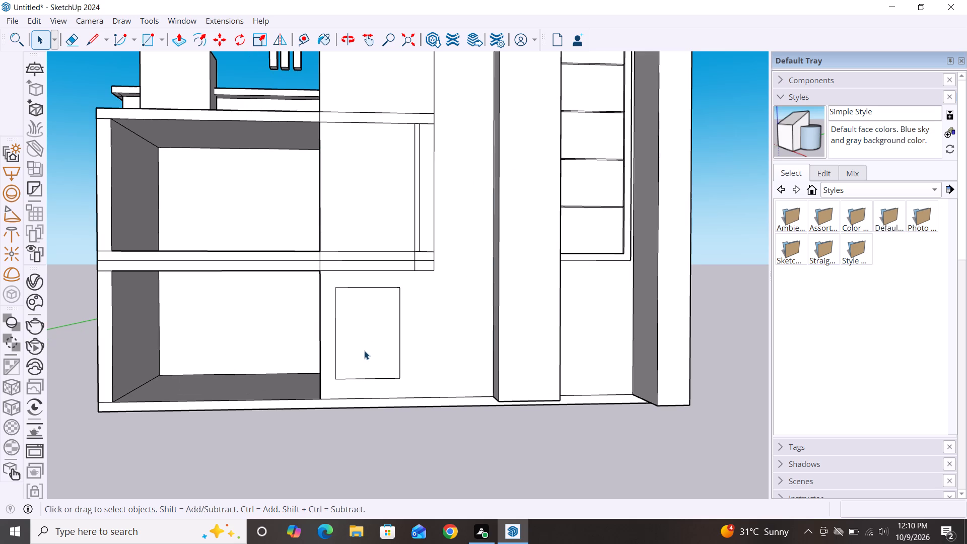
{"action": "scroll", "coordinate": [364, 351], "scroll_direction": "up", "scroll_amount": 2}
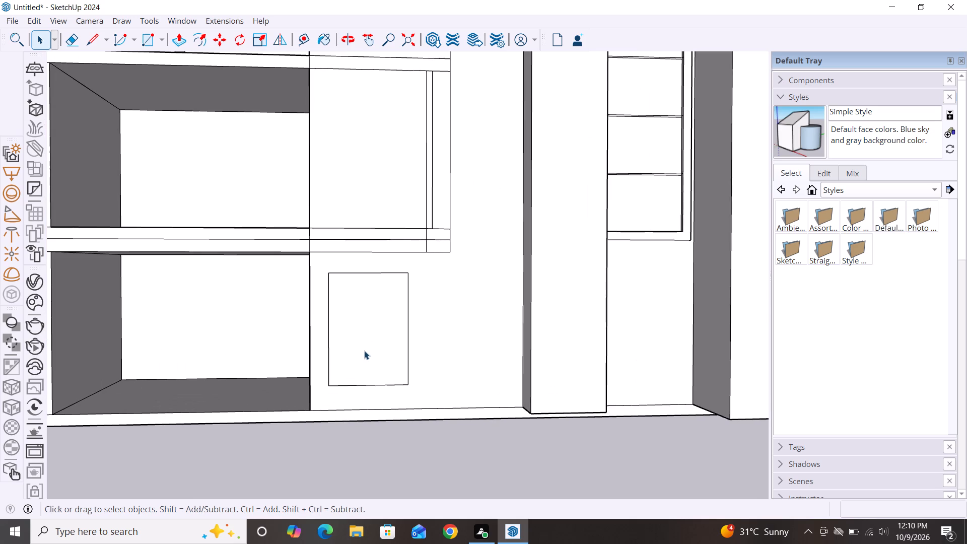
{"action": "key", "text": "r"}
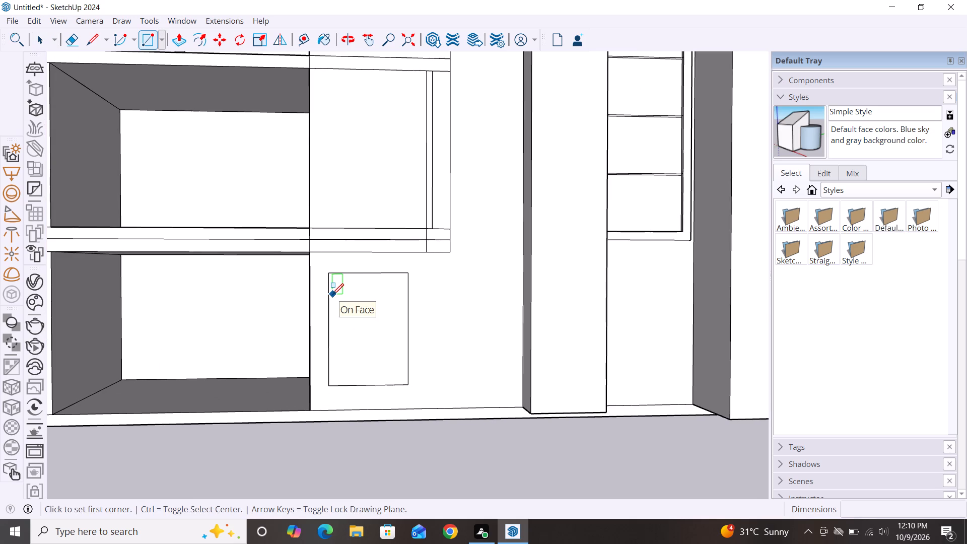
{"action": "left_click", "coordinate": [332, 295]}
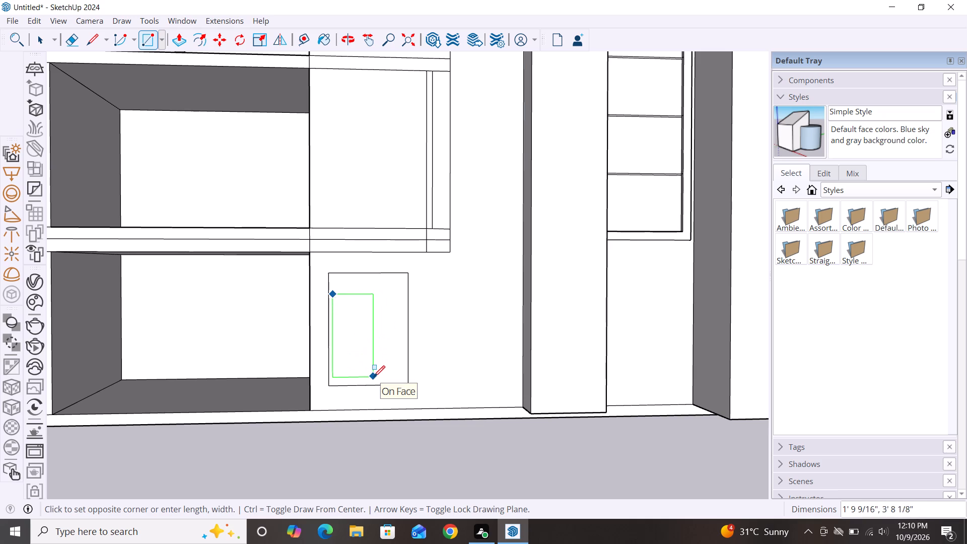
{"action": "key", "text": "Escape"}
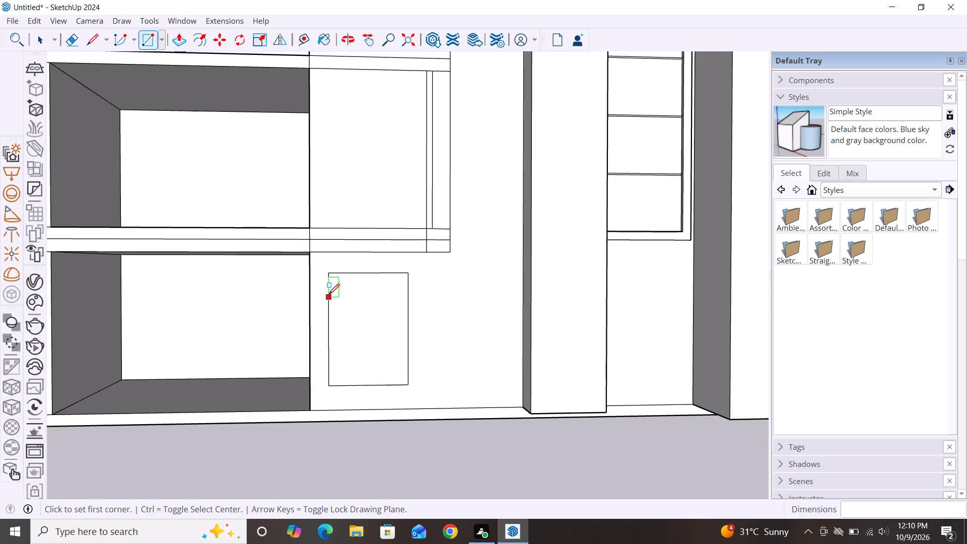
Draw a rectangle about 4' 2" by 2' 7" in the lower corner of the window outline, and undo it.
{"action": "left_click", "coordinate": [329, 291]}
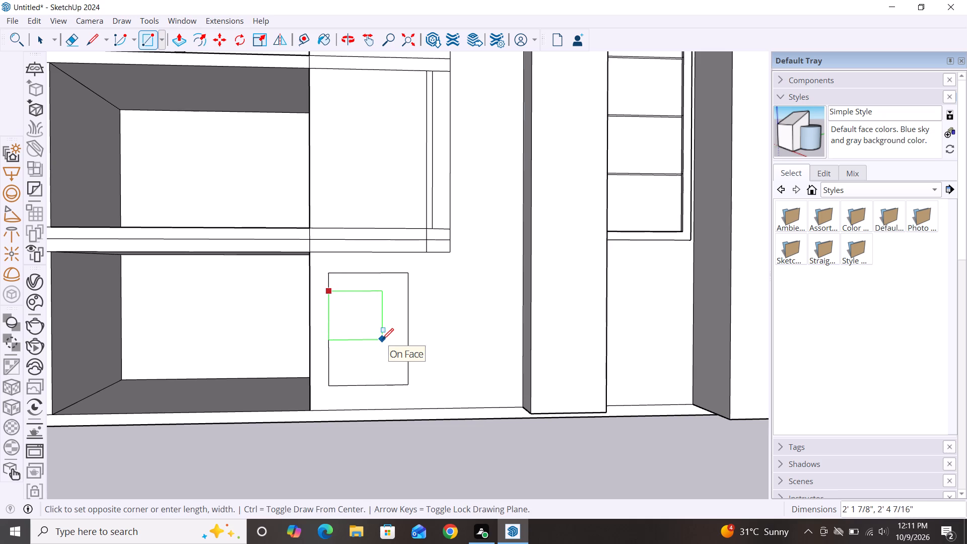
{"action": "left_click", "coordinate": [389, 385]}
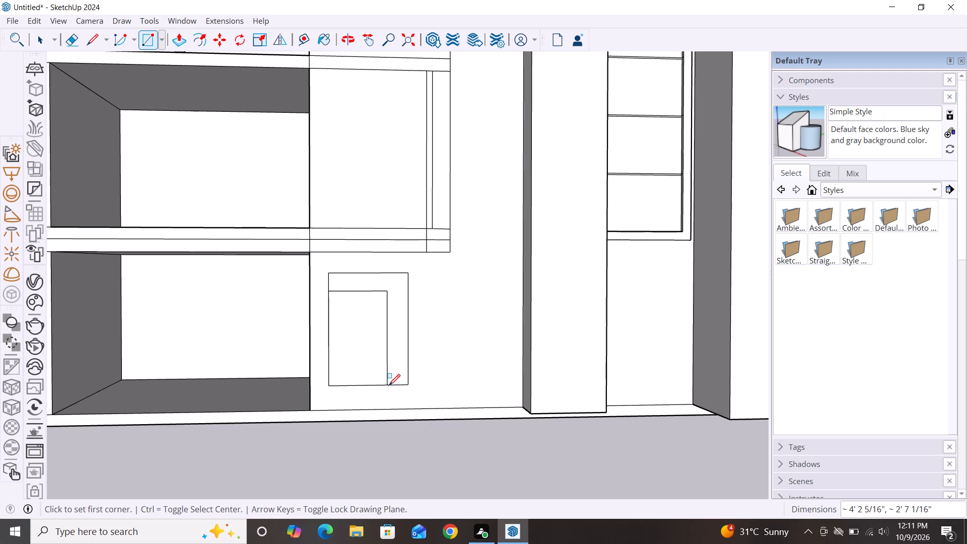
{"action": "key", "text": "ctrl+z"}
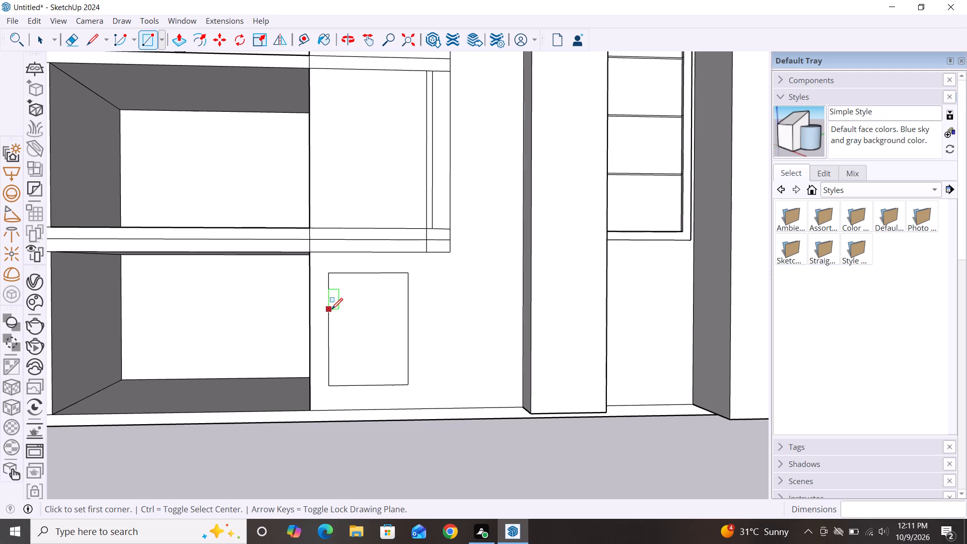
Draw an inner rectangle about 3' 7" tall from the window outline's side edge nearest the lower room to its bottom edge.
{"action": "left_click", "coordinate": [327, 305]}
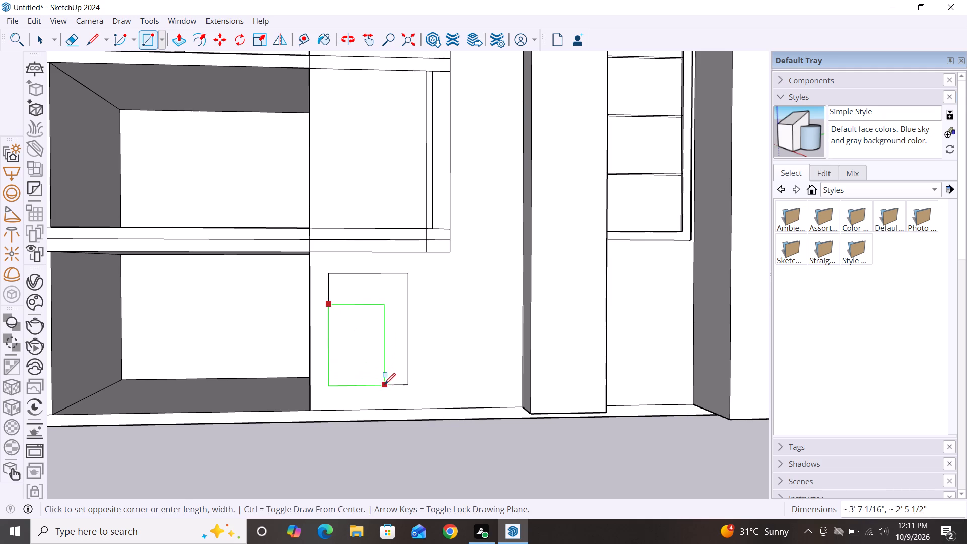
{"action": "left_click", "coordinate": [392, 385]}
{"action": "key", "text": "space"}
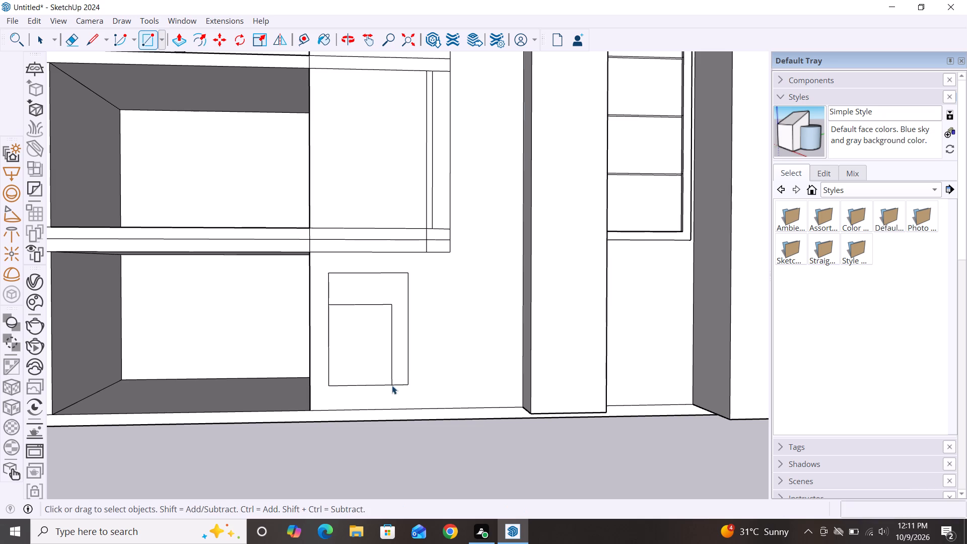
Push/Pull both parts of the horizontal band above the upper floor outward 3' 2 5/8", over the open room and the adjoining wall.
{"action": "scroll", "coordinate": [454, 273], "scroll_direction": "down", "scroll_amount": 7}
{"action": "scroll", "coordinate": [407, 242], "scroll_direction": "down", "scroll_amount": 3}
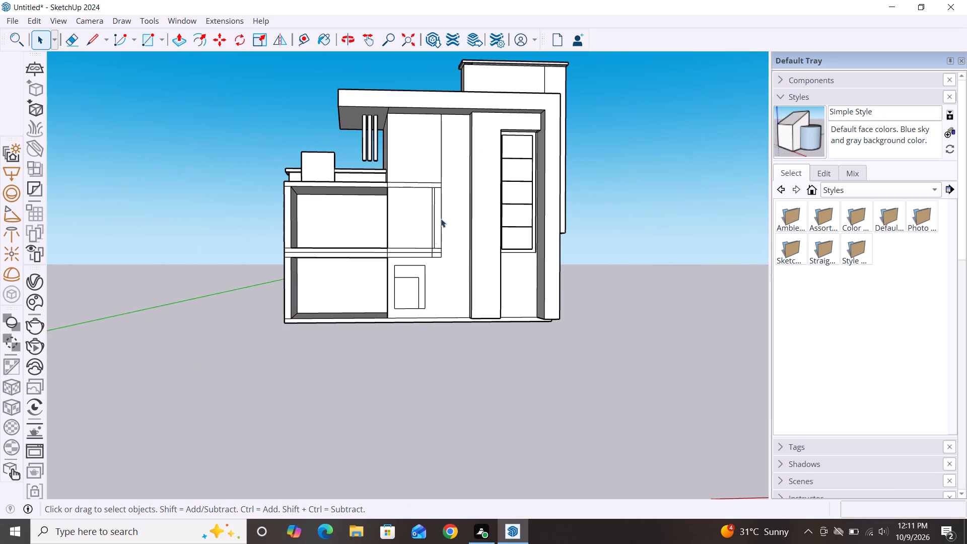
{"action": "scroll", "coordinate": [436, 201], "scroll_direction": "up", "scroll_amount": 4}
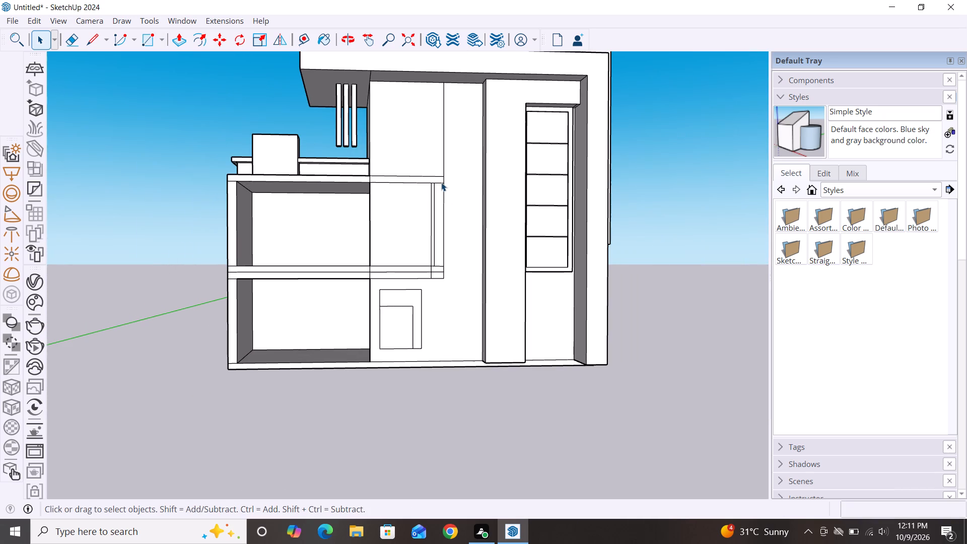
{"action": "scroll", "coordinate": [435, 184], "scroll_direction": "up", "scroll_amount": 4}
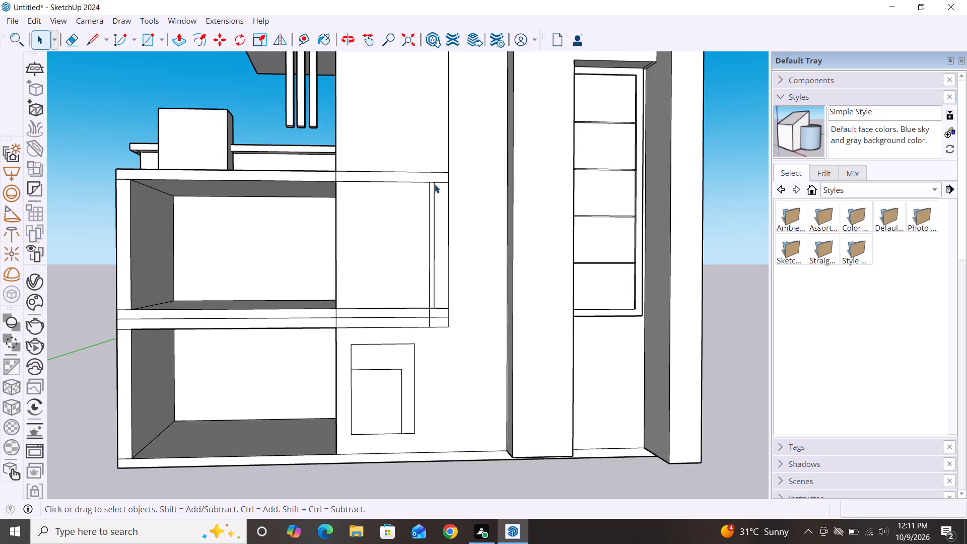
{"action": "scroll", "coordinate": [435, 184], "scroll_direction": "up", "scroll_amount": 4}
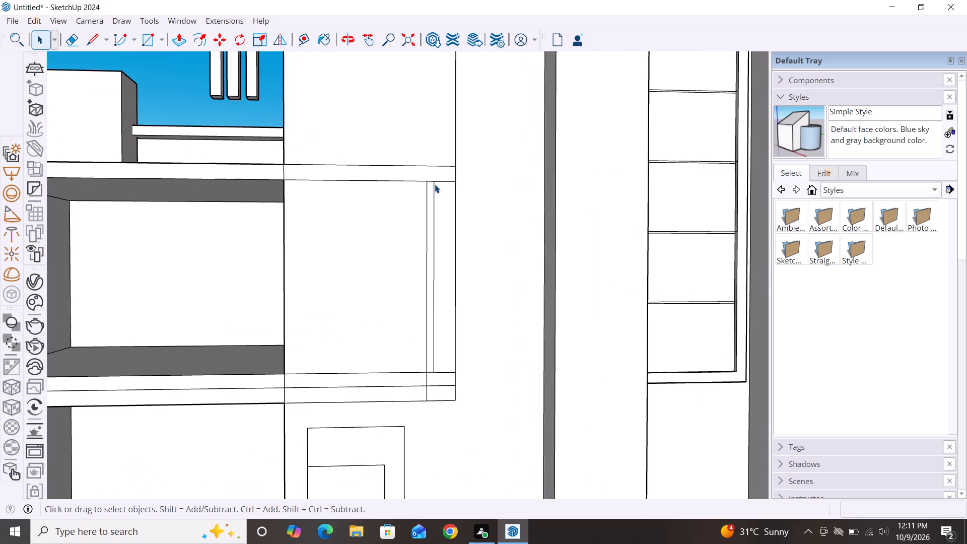
{"action": "scroll", "coordinate": [487, 170], "scroll_direction": "down", "scroll_amount": 3}
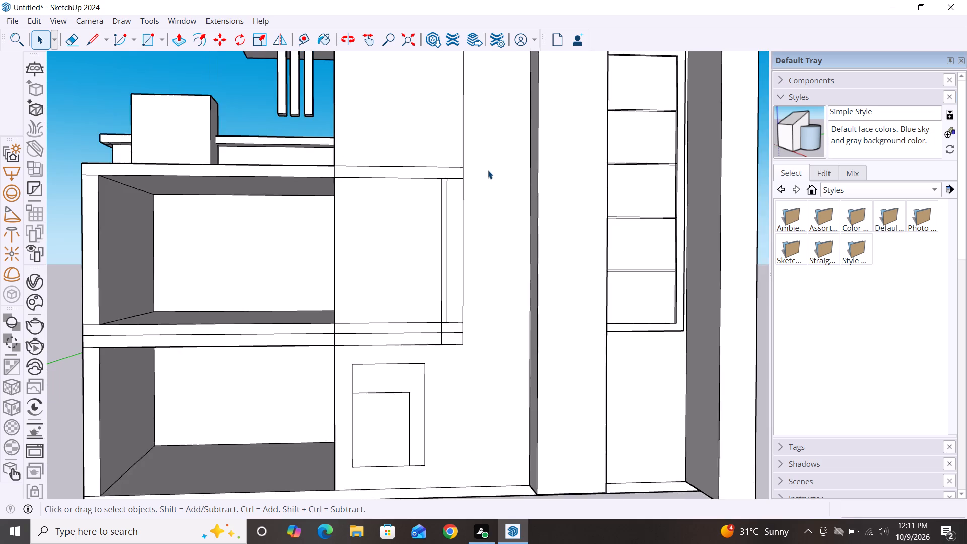
{"action": "scroll", "coordinate": [488, 170], "scroll_direction": "down", "scroll_amount": 6}
{"action": "key", "text": "p"}
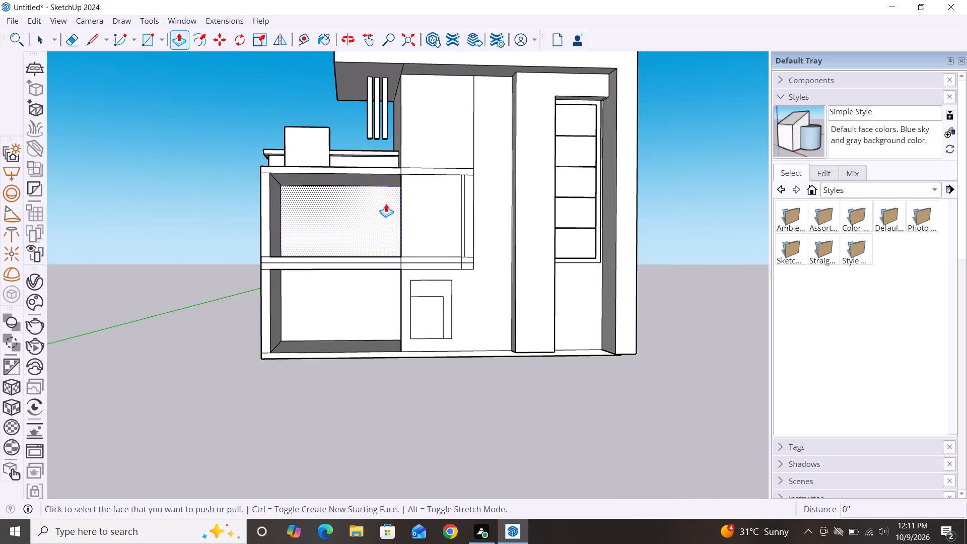
{"action": "left_click", "coordinate": [284, 168]}
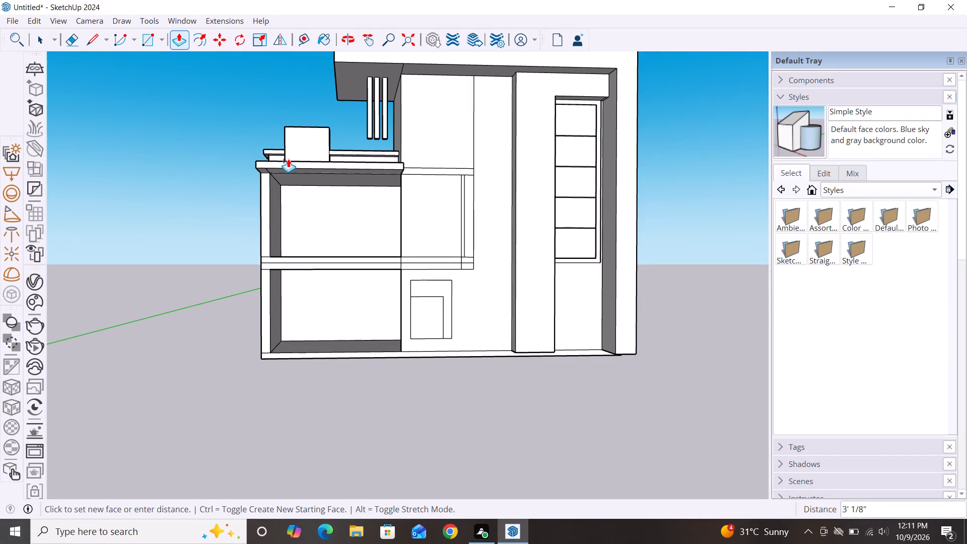
{"action": "left_click", "coordinate": [287, 159]}
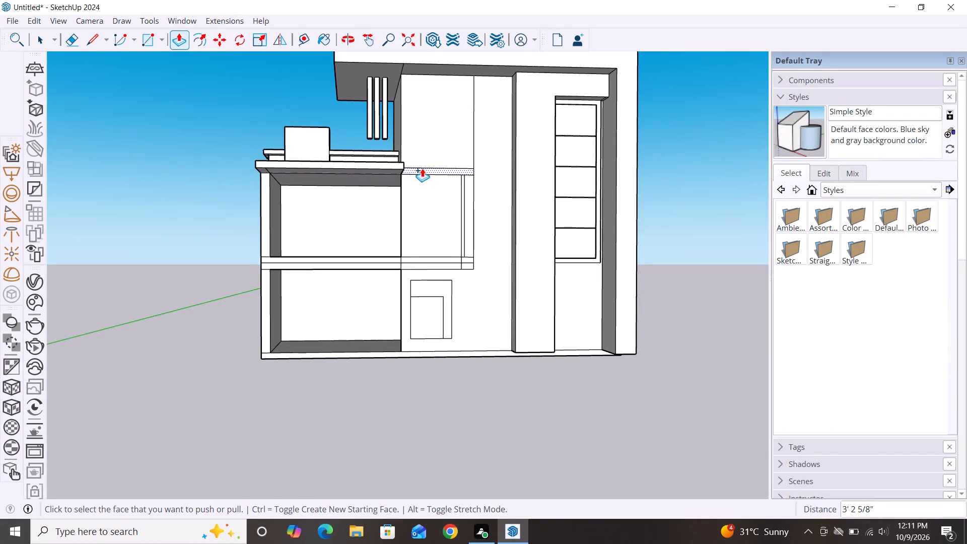
{"action": "left_click", "coordinate": [427, 170]}
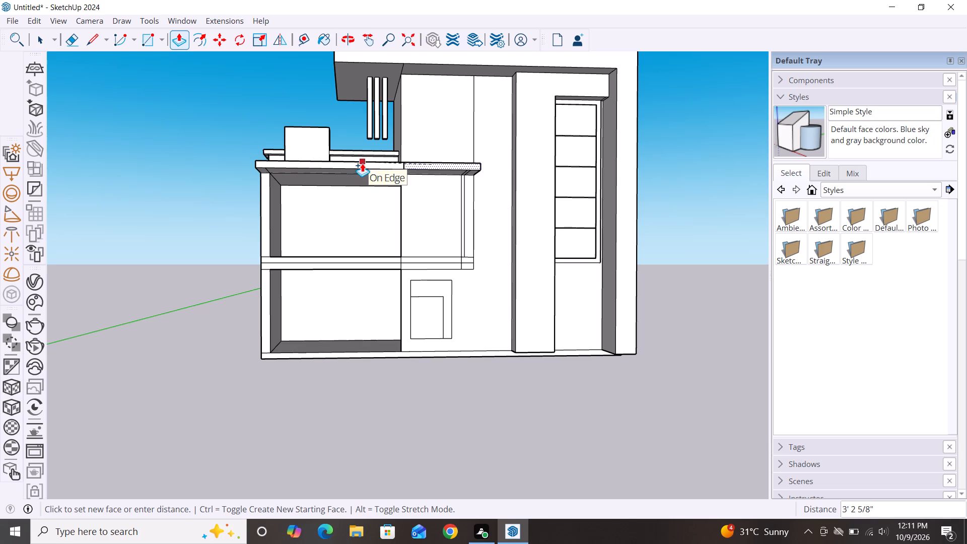
{"action": "left_click", "coordinate": [362, 163]}
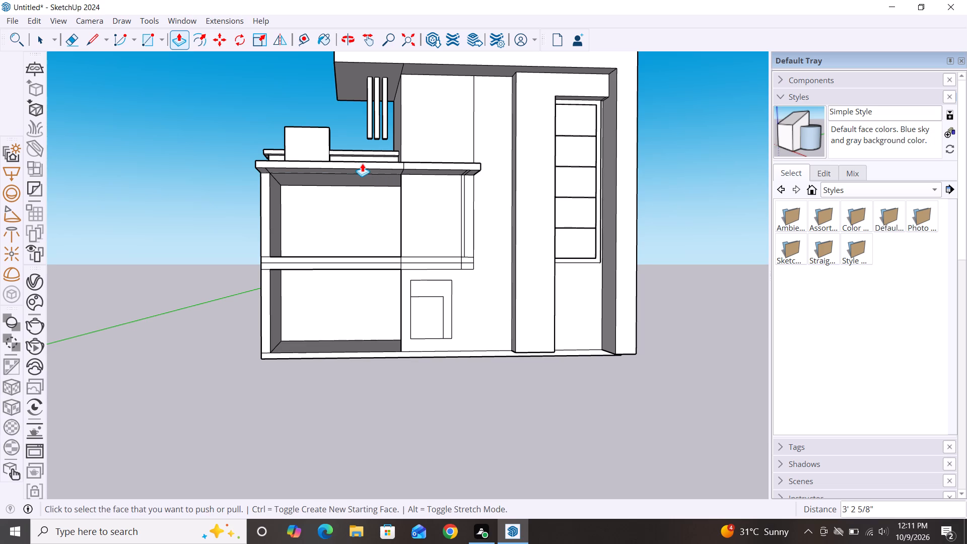
Push/Pull the narrow vertical strip at the upper-floor wall's far end outward 3' 2 5/8", flush with the top band.
{"action": "scroll", "coordinate": [449, 206], "scroll_direction": "down", "scroll_amount": 2}
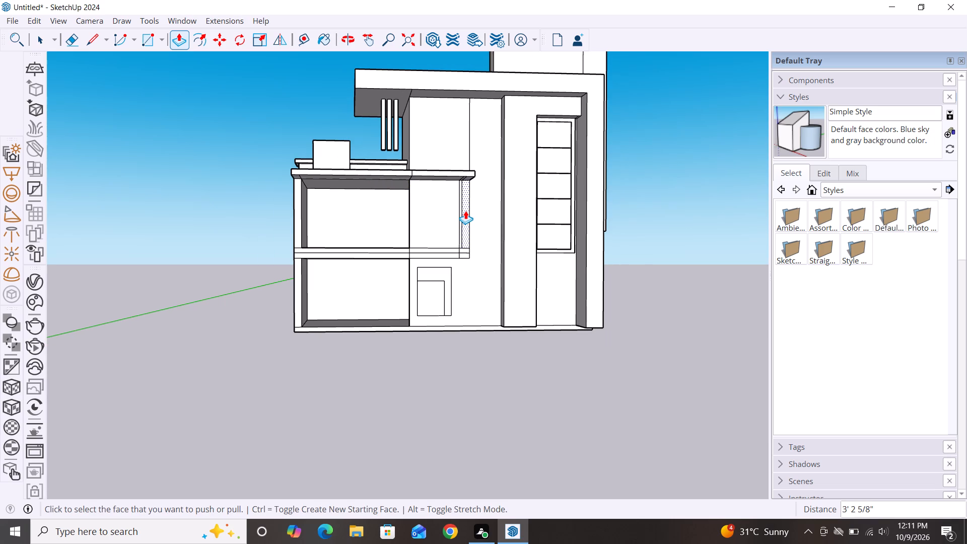
{"action": "left_click", "coordinate": [466, 211]}
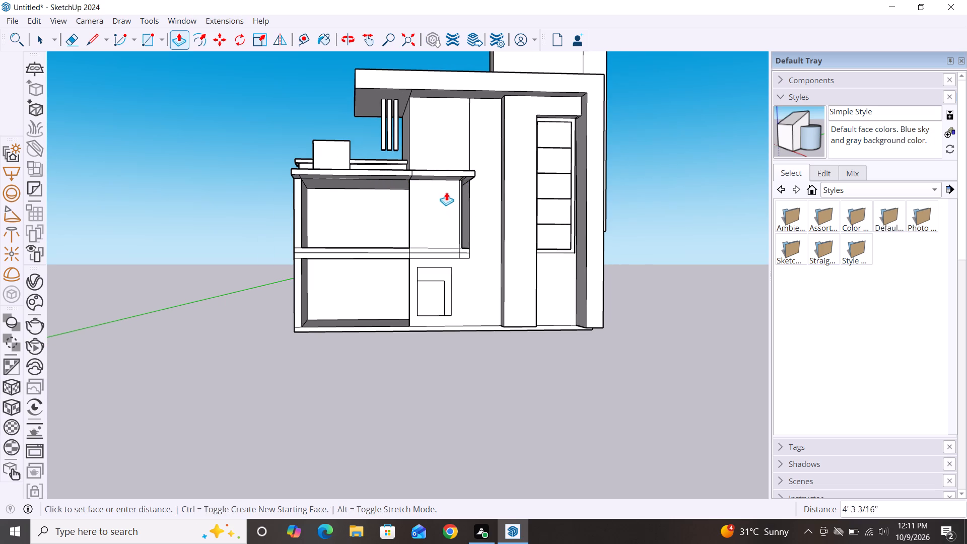
{"action": "left_click", "coordinate": [457, 169]}
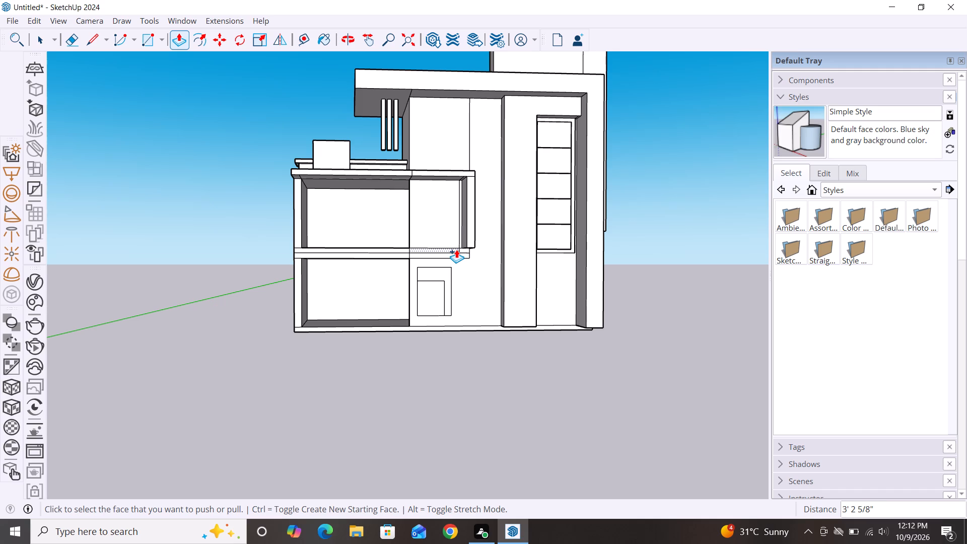
Push/Pull the four pieces of the mid-floor band below the upper wall section outward 3' 2 5/8", flush with the vertical strip.
{"action": "left_click", "coordinate": [456, 249]}
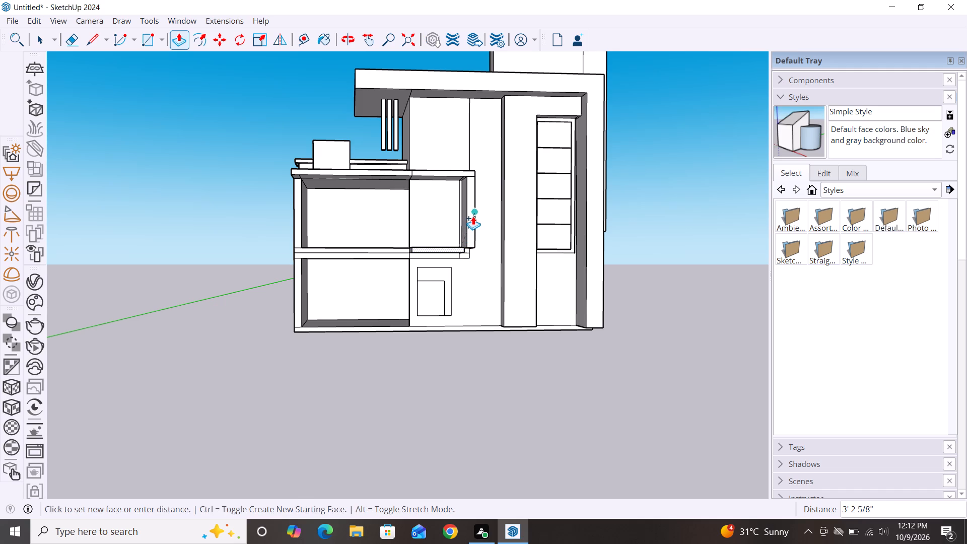
{"action": "left_click", "coordinate": [473, 216]}
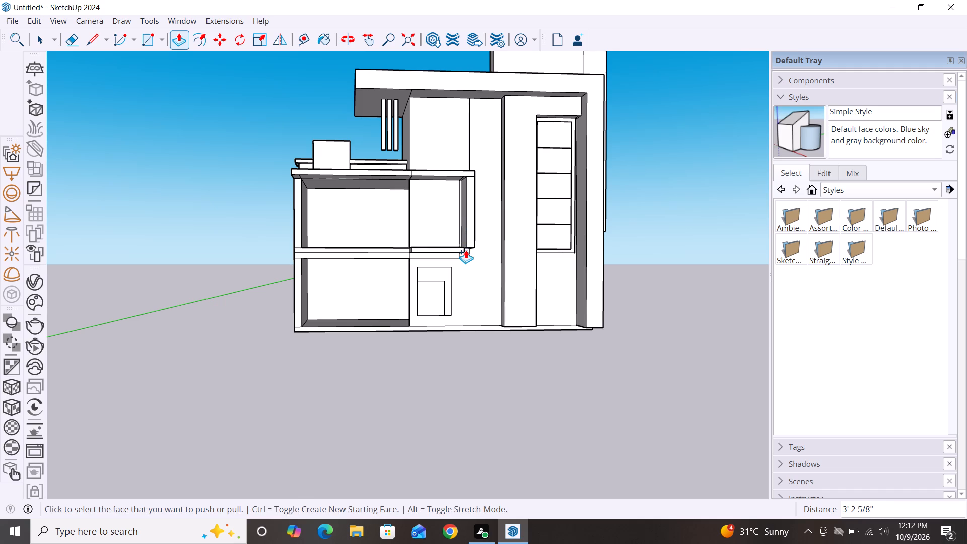
{"action": "left_click", "coordinate": [466, 250]}
{"action": "left_click", "coordinate": [472, 220]}
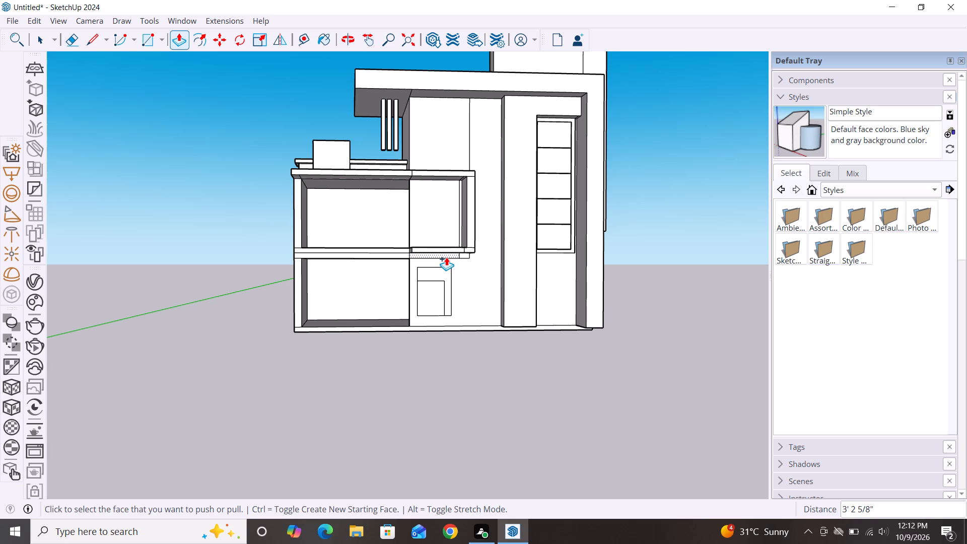
{"action": "left_click", "coordinate": [446, 257]}
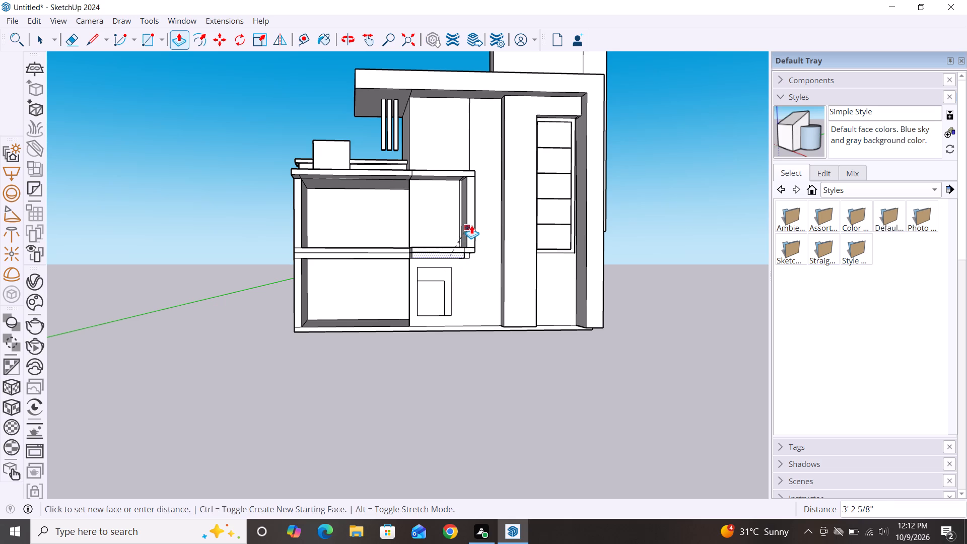
{"action": "left_click", "coordinate": [471, 225]}
{"action": "left_click", "coordinate": [468, 256]}
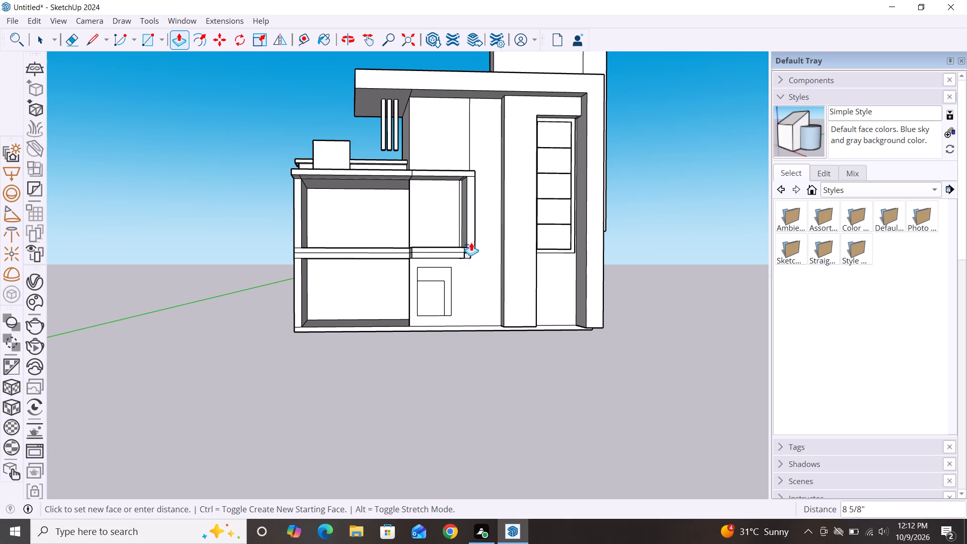
{"action": "left_click", "coordinate": [473, 226]}
Push/Pull both mid-floor band strips between the two open rooms outward 3' 2 5/8", flush with the adjoining band pieces.
{"action": "left_click", "coordinate": [398, 252]}
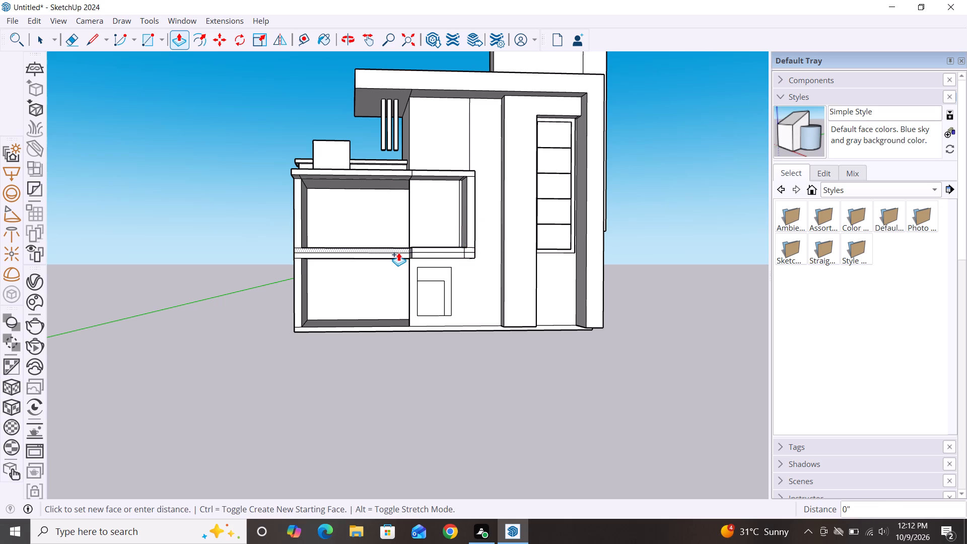
{"action": "left_click", "coordinate": [432, 251]}
{"action": "left_click", "coordinate": [396, 257]}
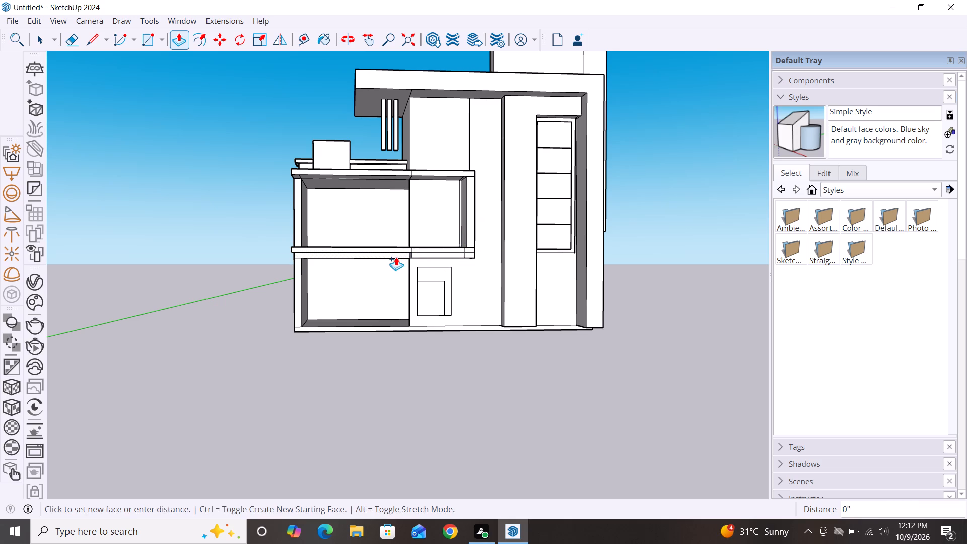
{"action": "left_click", "coordinate": [461, 257]}
Push/Pull the upper open room's outer vertical wall strip outward, flush with the top band, closing the projecting frame.
{"action": "left_click", "coordinate": [298, 223]}
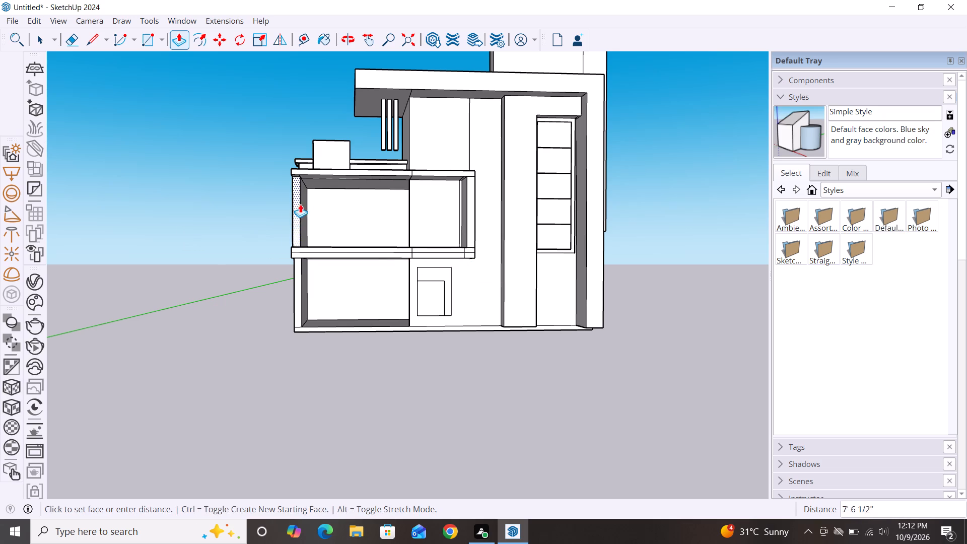
{"action": "left_click", "coordinate": [349, 175]}
{"action": "scroll", "coordinate": [313, 223], "scroll_direction": "down", "scroll_amount": 3}
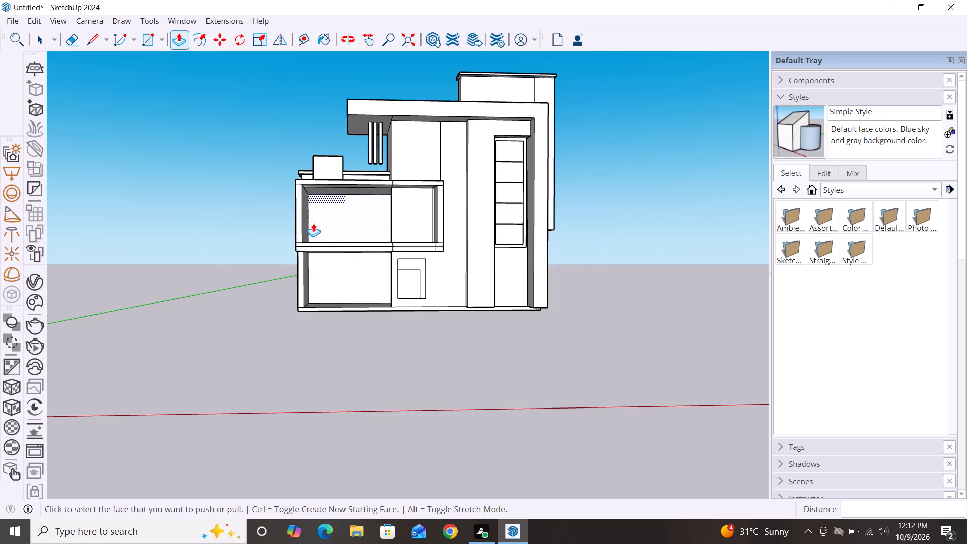
{"action": "key", "text": "space"}
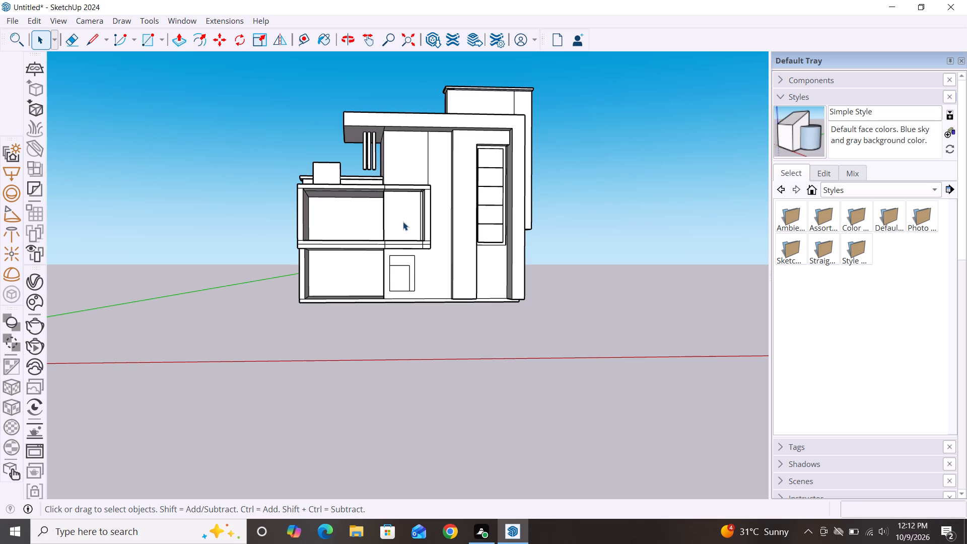
Delete the stray vertical edge on the upper-floor back wall beside the projecting frame's end strip.
{"action": "scroll", "coordinate": [383, 226], "scroll_direction": "down", "scroll_amount": 1}
{"action": "middle_click_drag", "start_coordinate": [352, 216], "coordinate": [357, 247]}
{"action": "scroll", "coordinate": [385, 191], "scroll_direction": "up", "scroll_amount": 9}
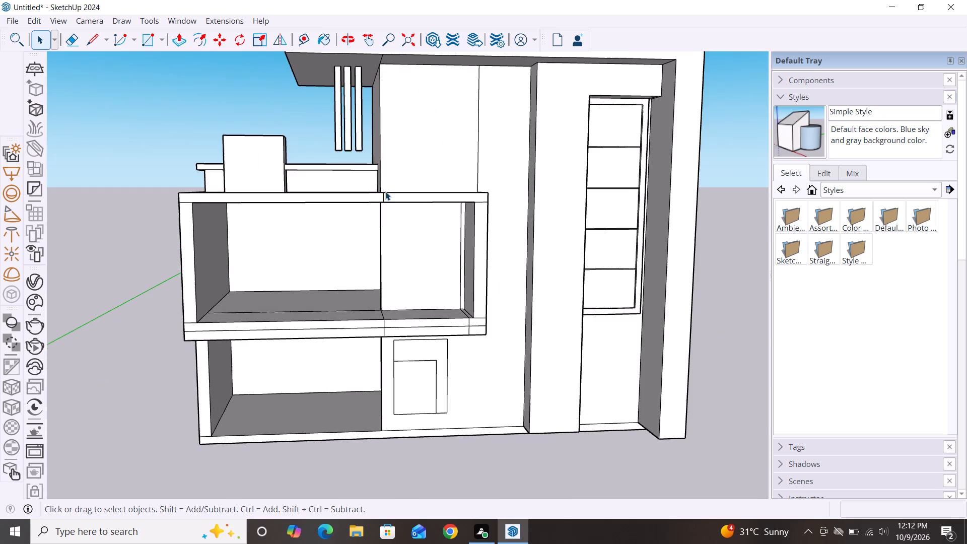
{"action": "scroll", "coordinate": [396, 230], "scroll_direction": "down", "scroll_amount": 2}
{"action": "middle_click_drag", "start_coordinate": [408, 260], "coordinate": [383, 263]}
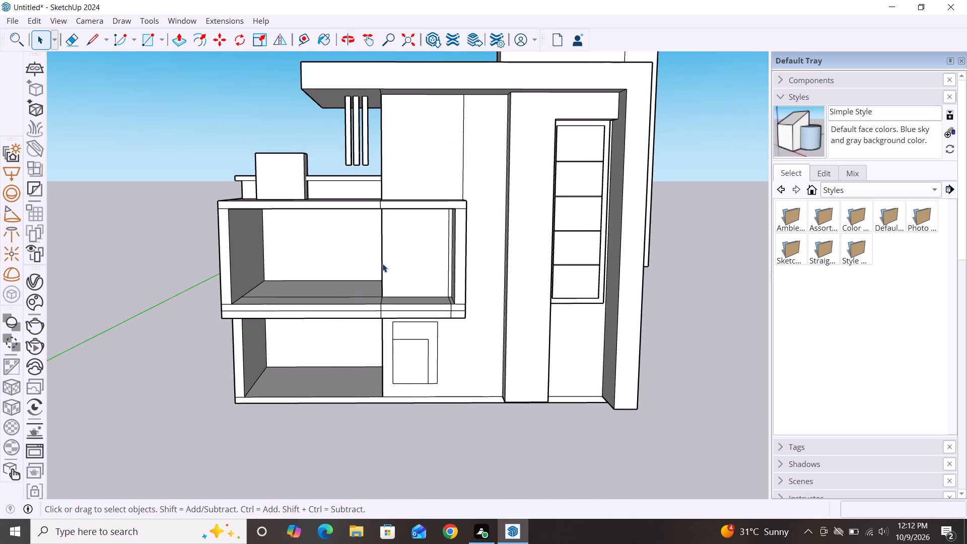
{"action": "scroll", "coordinate": [458, 273], "scroll_direction": "up", "scroll_amount": 3}
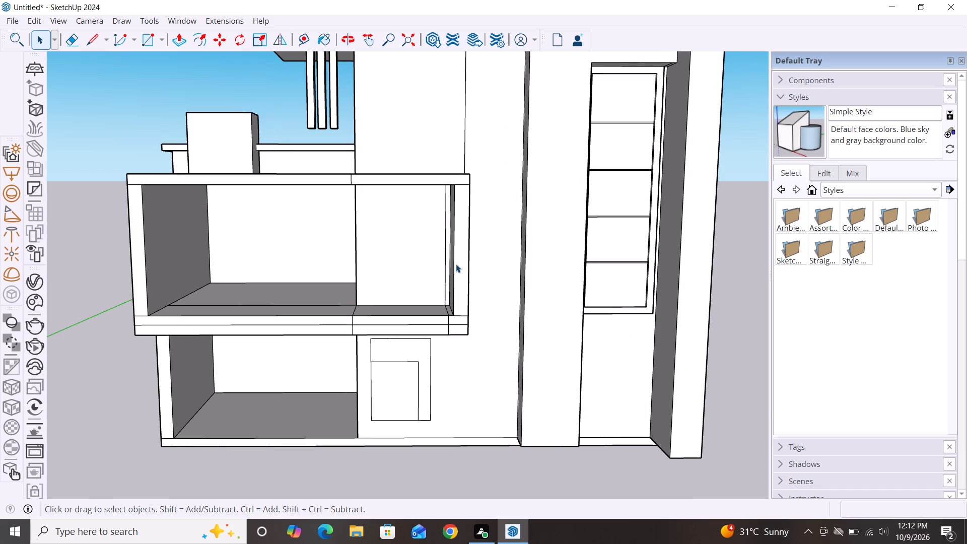
{"action": "left_click", "coordinate": [445, 259]}
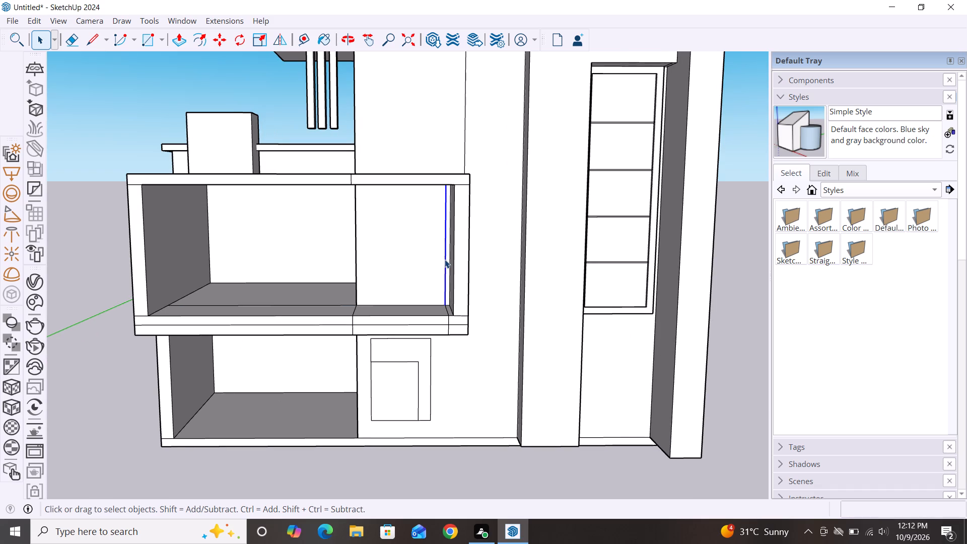
{"action": "key", "text": "Delete"}
Copy the vertical edge on the wall above the projecting frame about 9 7/16" inward, toward the open terrace side.
{"action": "scroll", "coordinate": [445, 259], "scroll_direction": "down", "scroll_amount": 2}
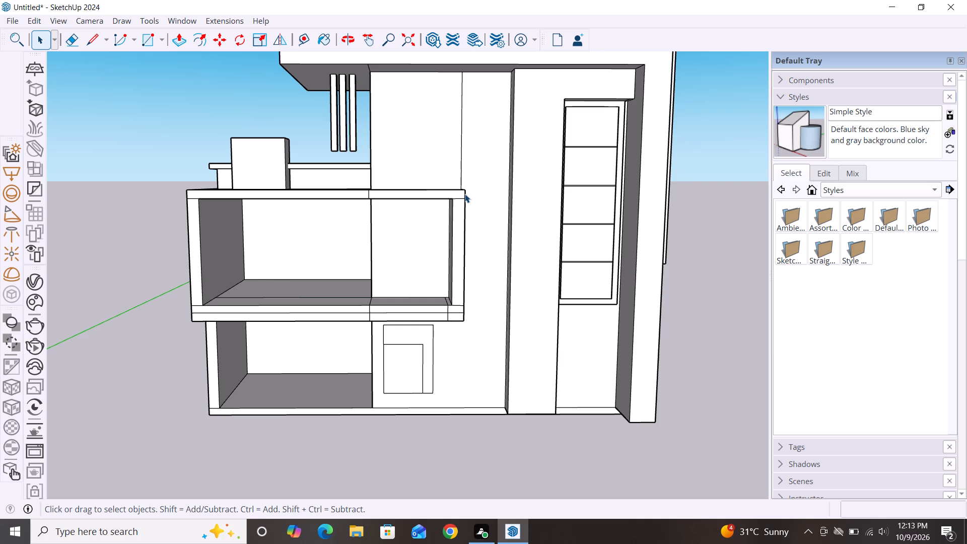
{"action": "scroll", "coordinate": [464, 182], "scroll_direction": "up", "scroll_amount": 7}
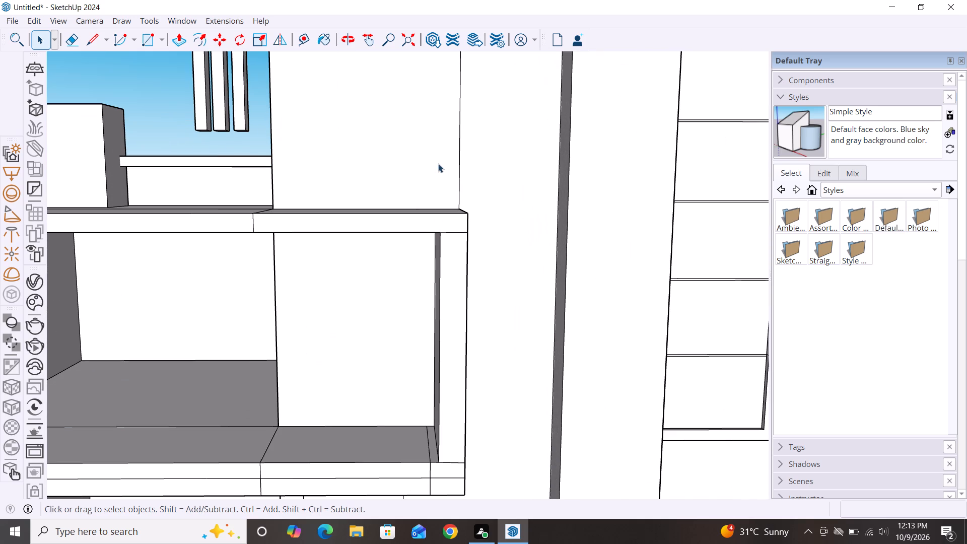
{"action": "left_click", "coordinate": [458, 169]}
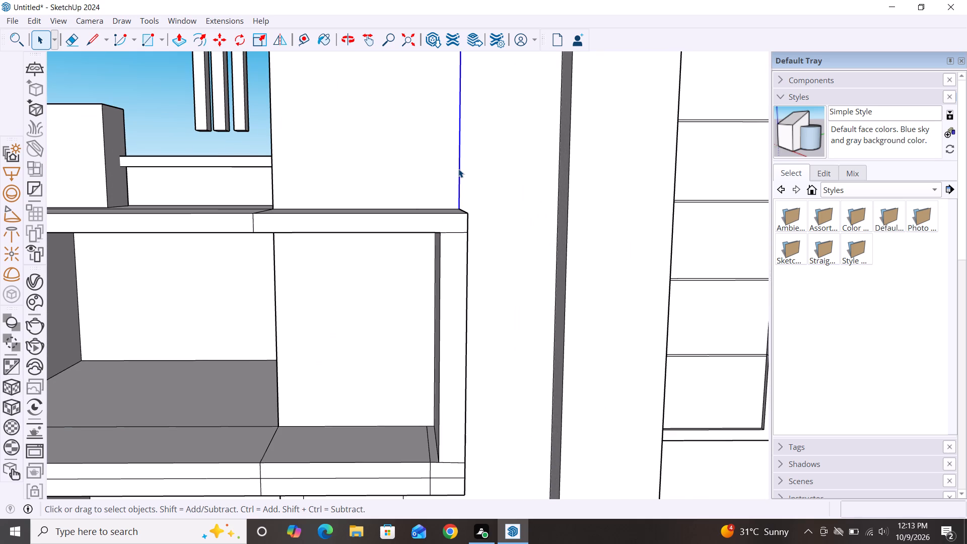
{"action": "key", "text": "m"}
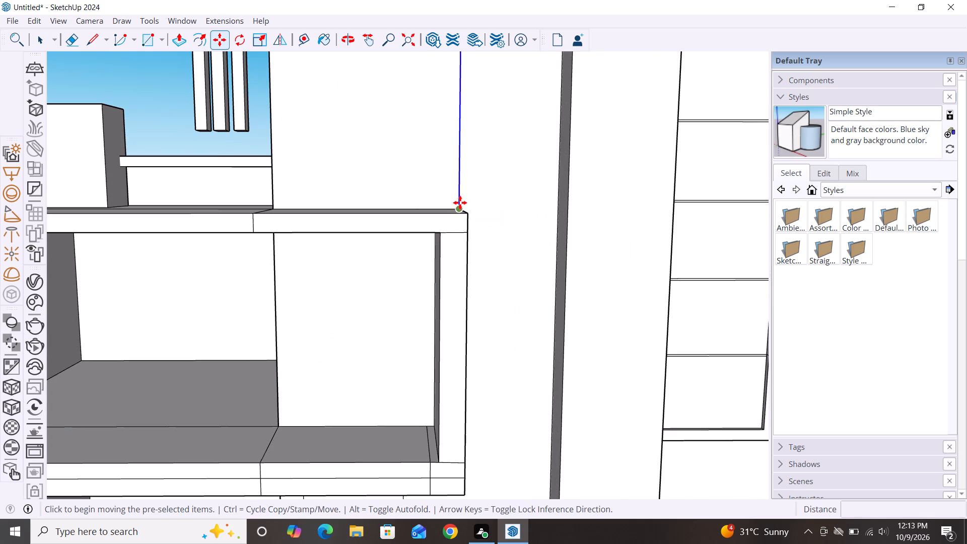
{"action": "left_click", "coordinate": [460, 203]}
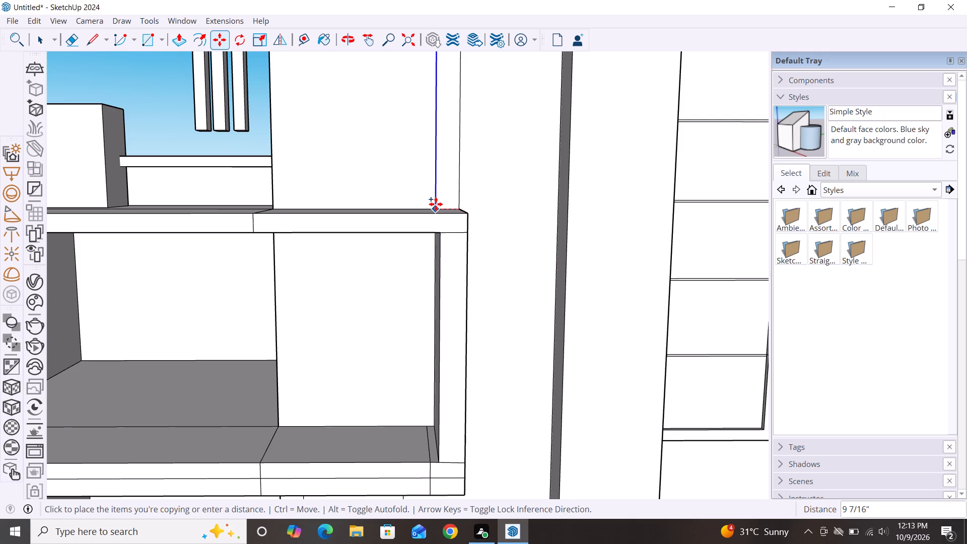
{"action": "left_click", "coordinate": [436, 204]}
{"action": "key", "text": "space"}
Delete the original vertical edge above the frame's outer end, keeping only the inward copy.
{"action": "scroll", "coordinate": [436, 204], "scroll_direction": "down", "scroll_amount": 2}
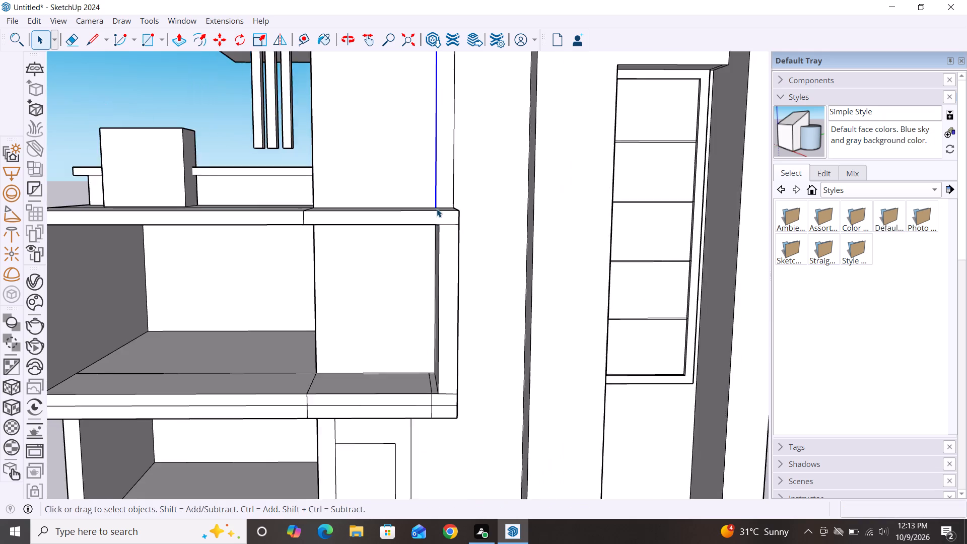
{"action": "scroll", "coordinate": [437, 209], "scroll_direction": "down", "scroll_amount": 8}
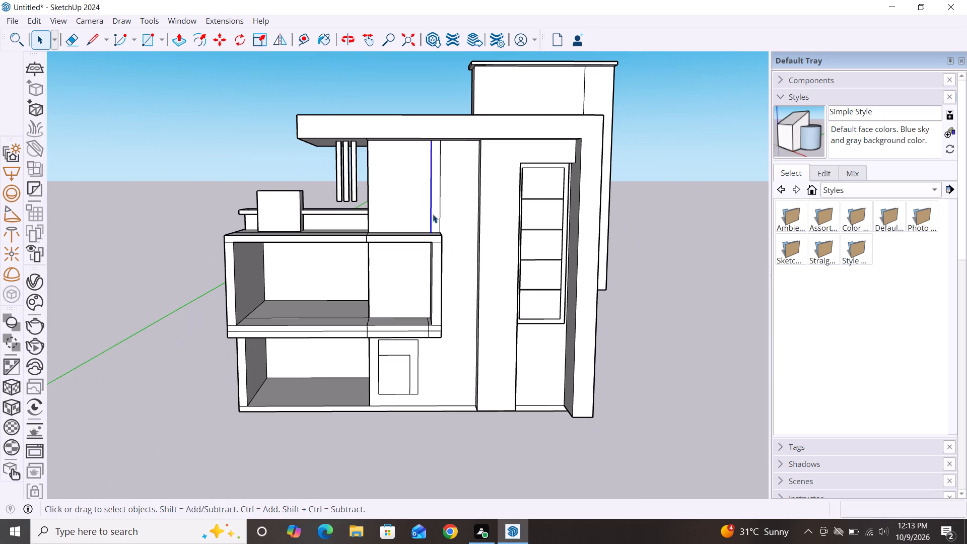
{"action": "left_click", "coordinate": [439, 216]}
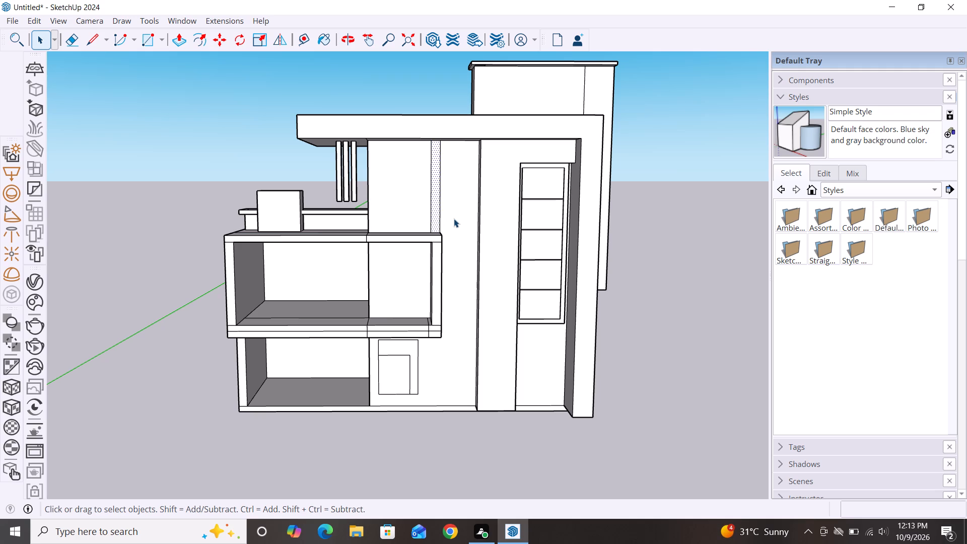
{"action": "scroll", "coordinate": [454, 219], "scroll_direction": "up", "scroll_amount": 7}
{"action": "left_click", "coordinate": [427, 202]}
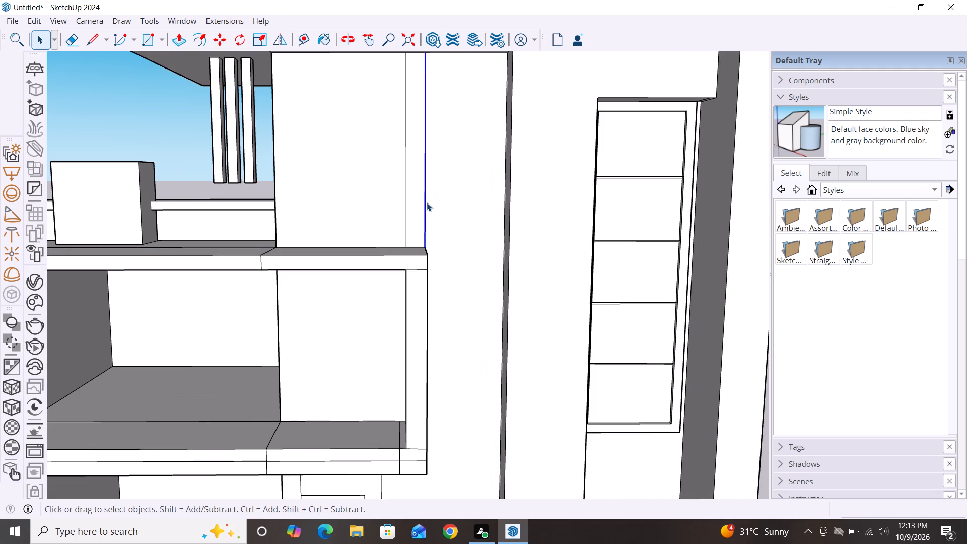
{"action": "key", "text": "Delete"}
Draw a window rectangle about 2' 9 3/8" by 4' 6" on the upper-floor wall inside the projecting frame.
{"action": "scroll", "coordinate": [427, 202], "scroll_direction": "down", "scroll_amount": 4}
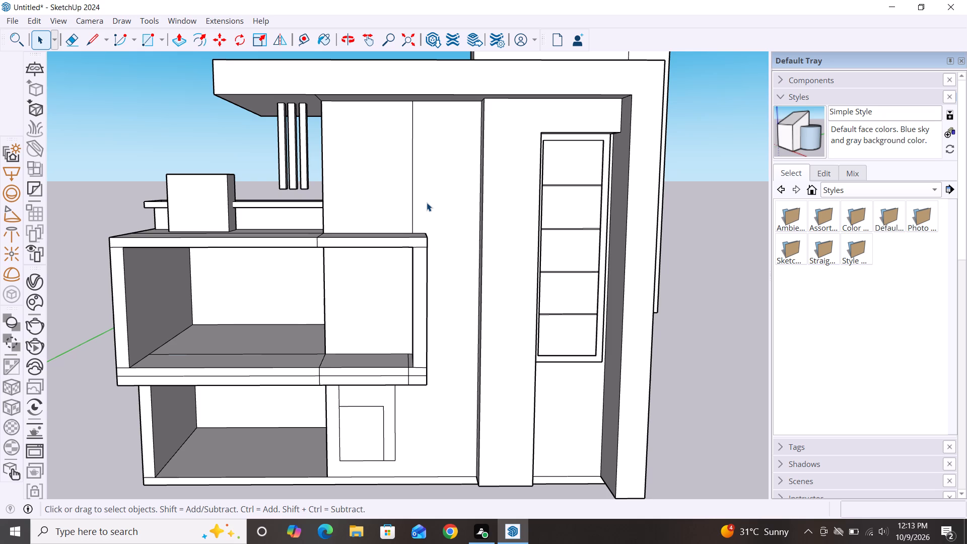
{"action": "key", "text": "r"}
{"action": "scroll", "coordinate": [427, 202], "scroll_direction": "down", "scroll_amount": 1}
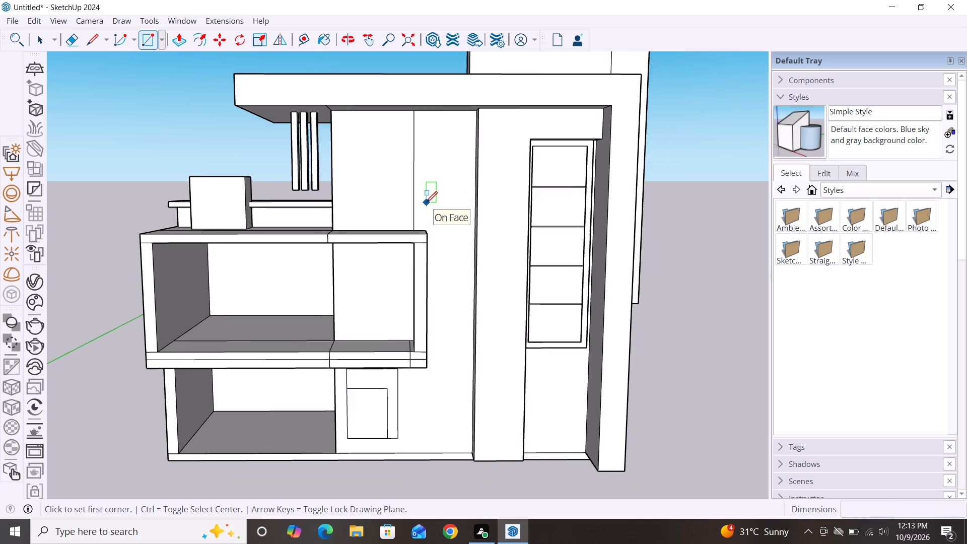
{"action": "scroll", "coordinate": [426, 202], "scroll_direction": "down", "scroll_amount": 2}
{"action": "scroll", "coordinate": [381, 261], "scroll_direction": "up", "scroll_amount": 5}
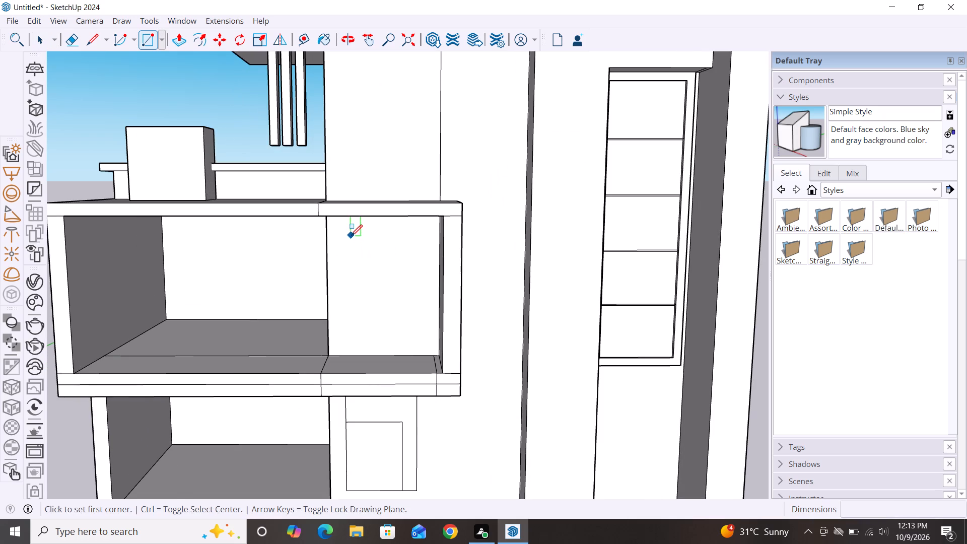
{"action": "left_click", "coordinate": [351, 236]}
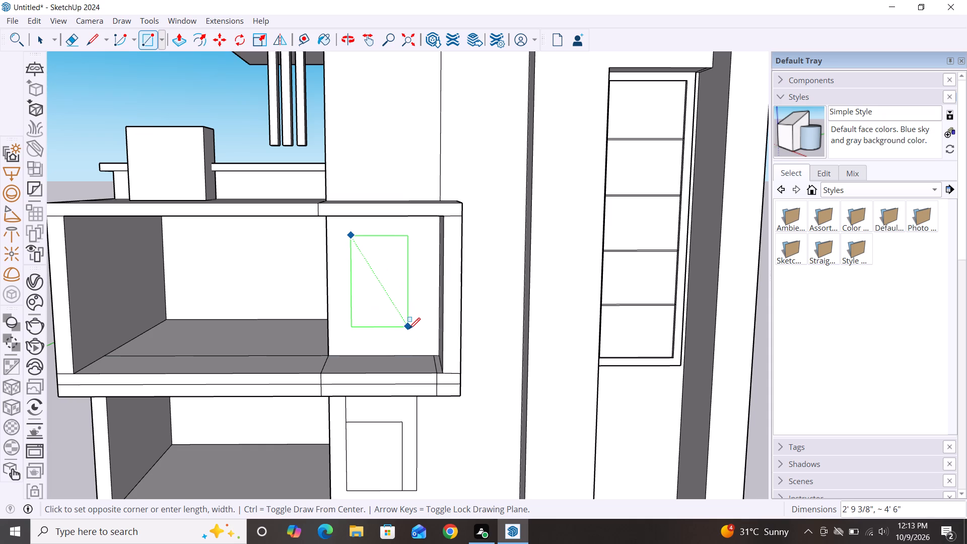
{"action": "left_click", "coordinate": [409, 329]}
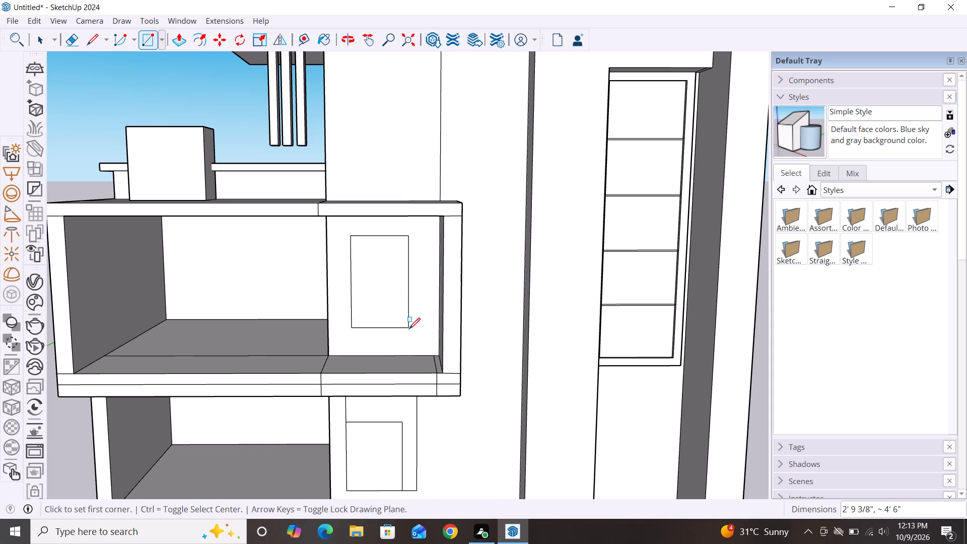
{"action": "key", "text": "space"}
Erase the seam lines across the front and underside of the projecting frame's top band.
{"action": "scroll", "coordinate": [472, 185], "scroll_direction": "down", "scroll_amount": 7}
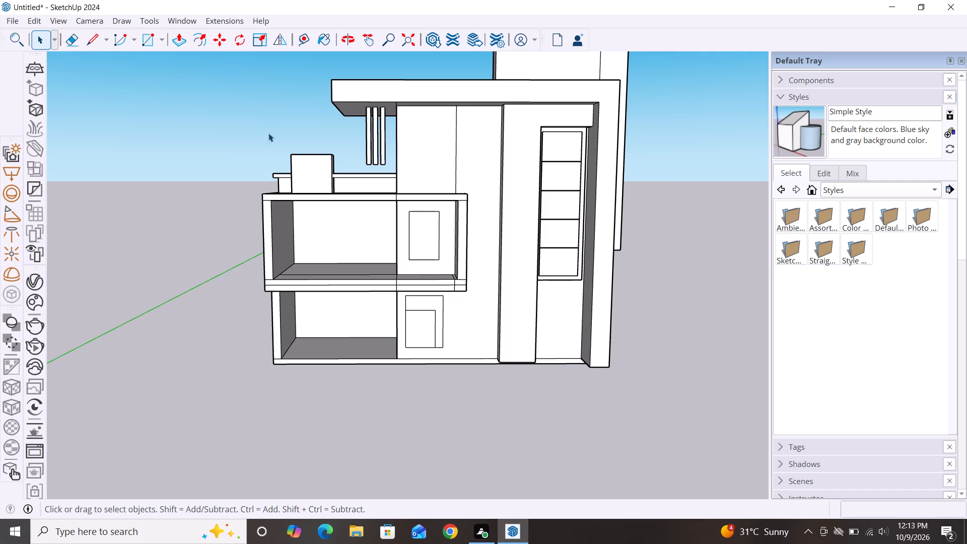
{"action": "scroll", "coordinate": [299, 202], "scroll_direction": "up", "scroll_amount": 4}
{"action": "middle_click_drag", "start_coordinate": [299, 202], "coordinate": [311, 164]}
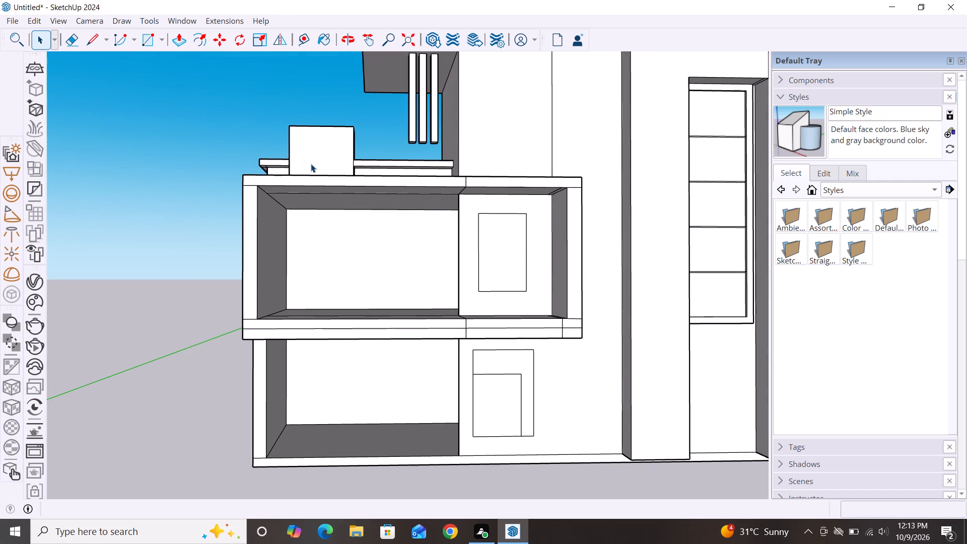
{"action": "scroll", "coordinate": [492, 173], "scroll_direction": "up", "scroll_amount": 6}
{"action": "key", "text": "e"}
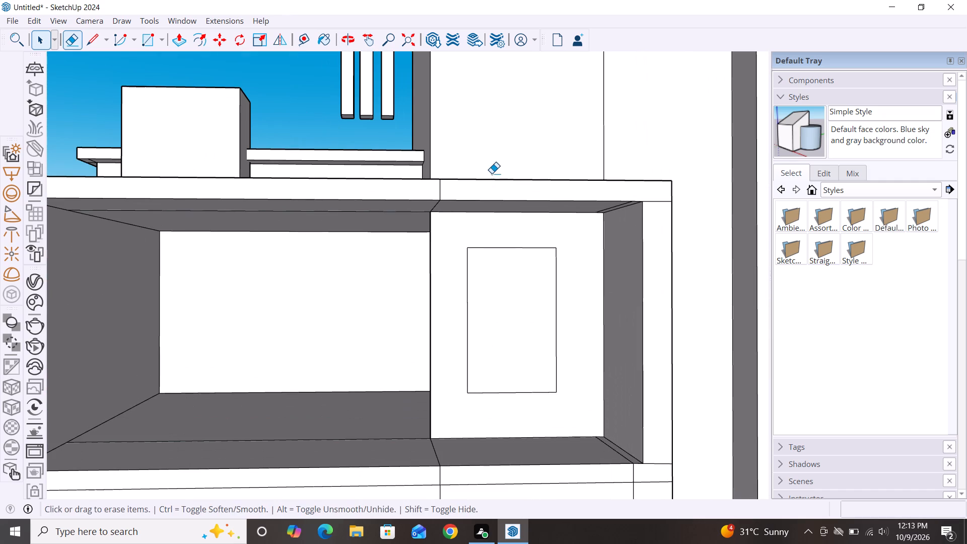
{"action": "left_click", "coordinate": [440, 182]}
{"action": "scroll", "coordinate": [483, 100], "scroll_direction": "down", "scroll_amount": 4}
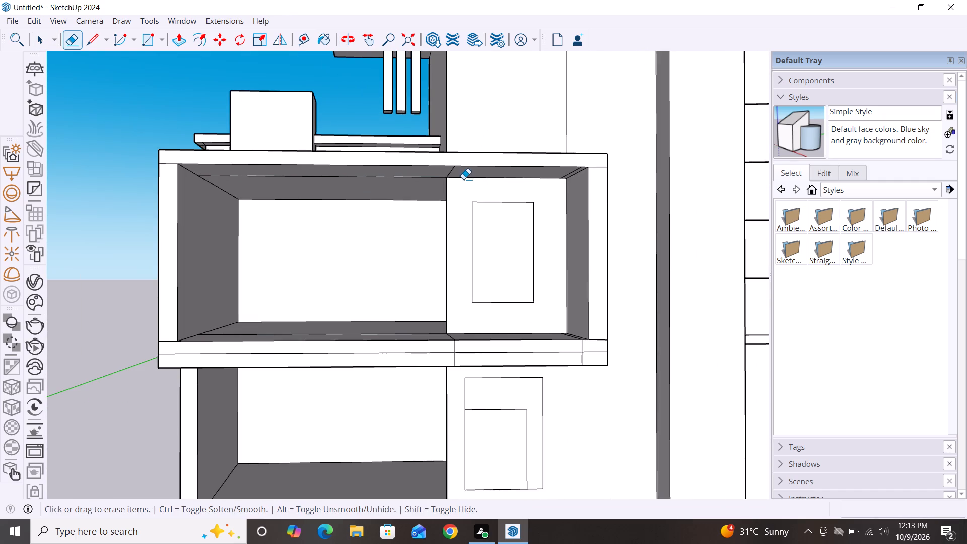
{"action": "left_click", "coordinate": [451, 170]}
Erase the vertical and horizontal seam lines across the front of the mid-floor band to merge it into one face.
{"action": "scroll", "coordinate": [575, 168], "scroll_direction": "down", "scroll_amount": 2}
{"action": "scroll", "coordinate": [563, 325], "scroll_direction": "up", "scroll_amount": 3}
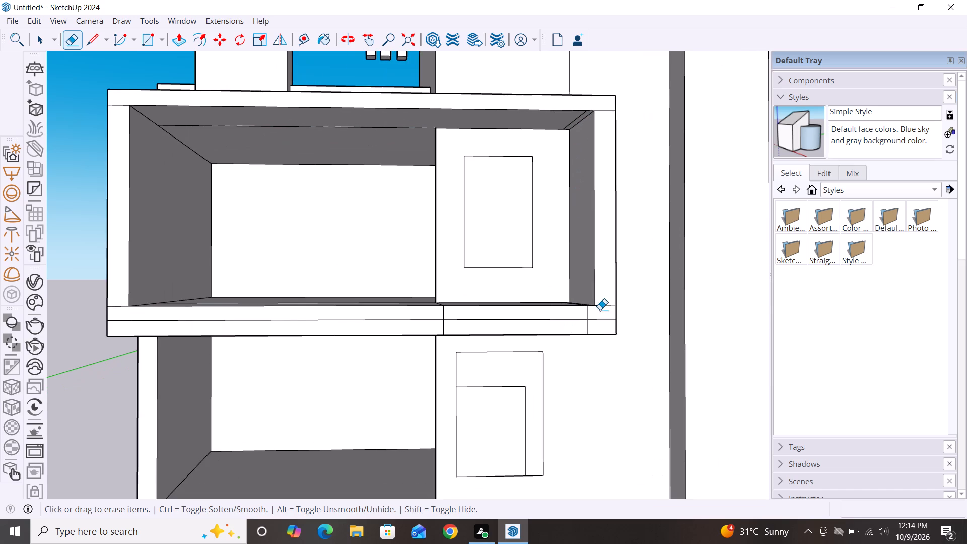
{"action": "left_click", "coordinate": [588, 311]}
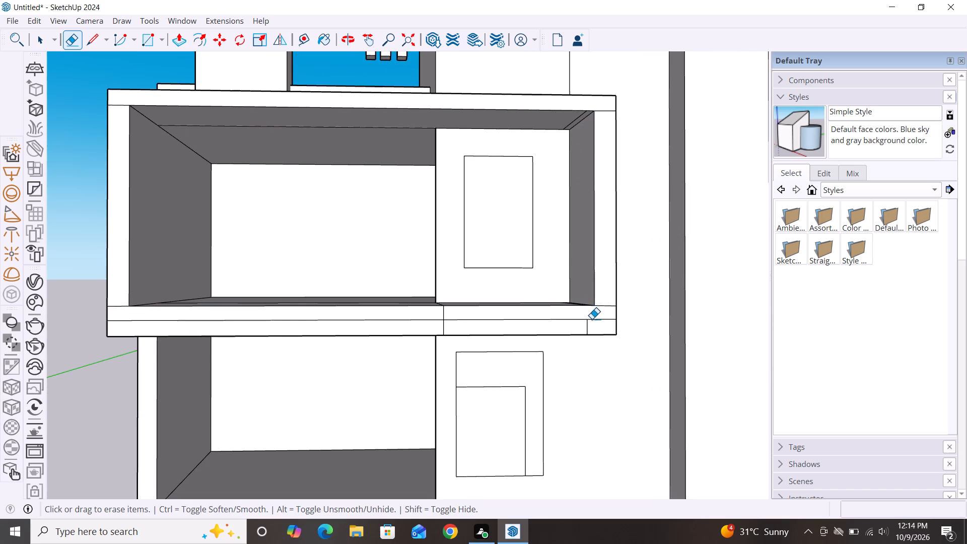
{"action": "left_click", "coordinate": [594, 319]}
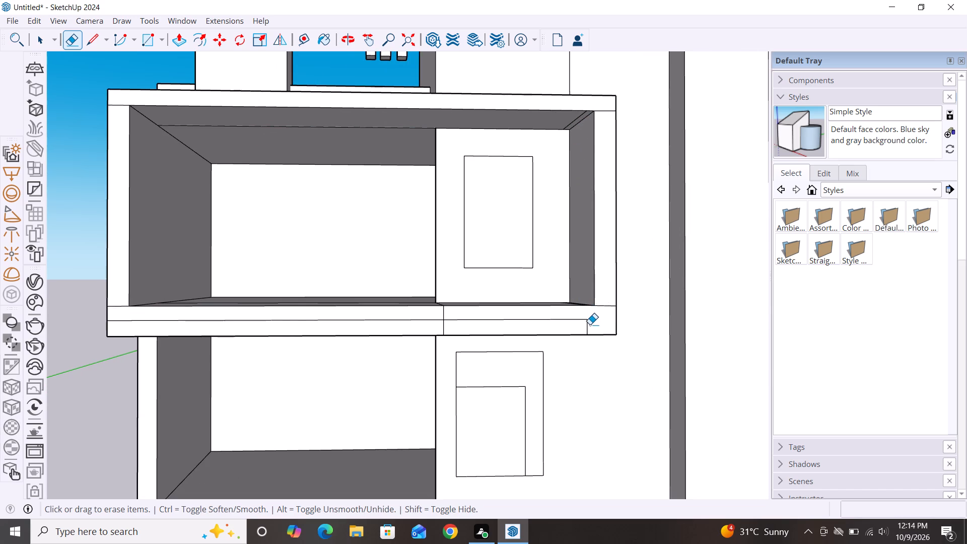
{"action": "left_click", "coordinate": [587, 325]}
{"action": "left_click", "coordinate": [566, 319]}
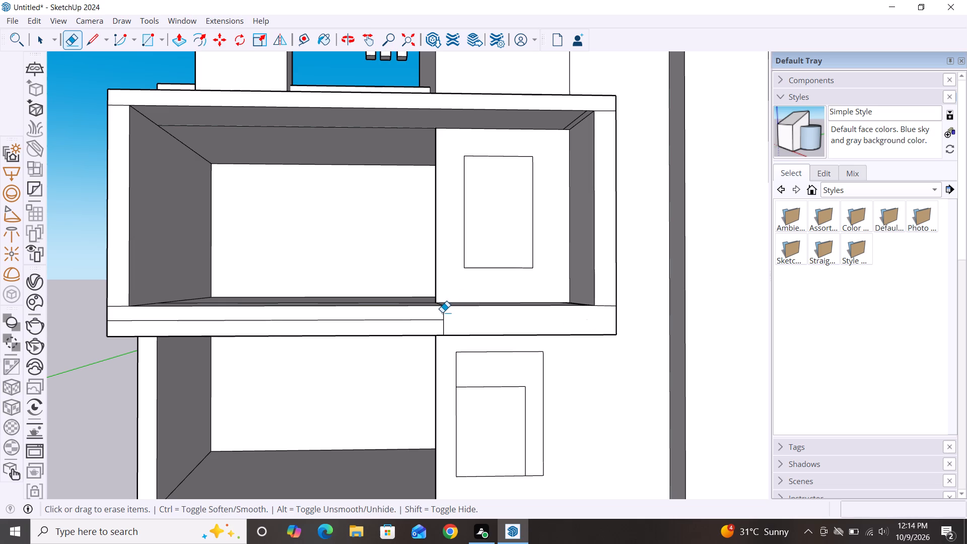
{"action": "left_click", "coordinate": [442, 312]}
{"action": "left_click", "coordinate": [412, 317]}
{"action": "left_click", "coordinate": [420, 320]}
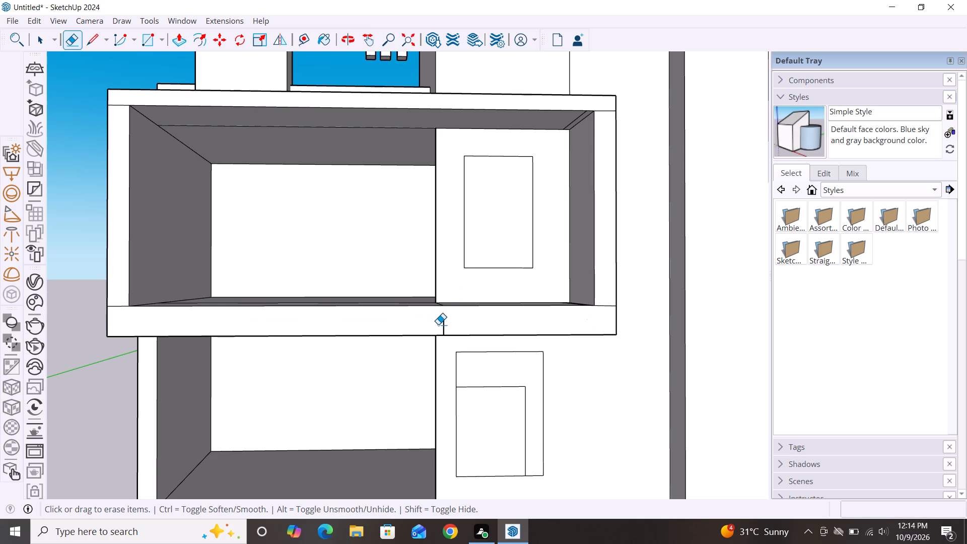
{"action": "left_click", "coordinate": [440, 325]}
{"action": "left_click", "coordinate": [442, 325]}
Erase the seam lines at the four front corners of the projecting frame to merge its bands and side strips.
{"action": "scroll", "coordinate": [527, 267], "scroll_direction": "down", "scroll_amount": 4}
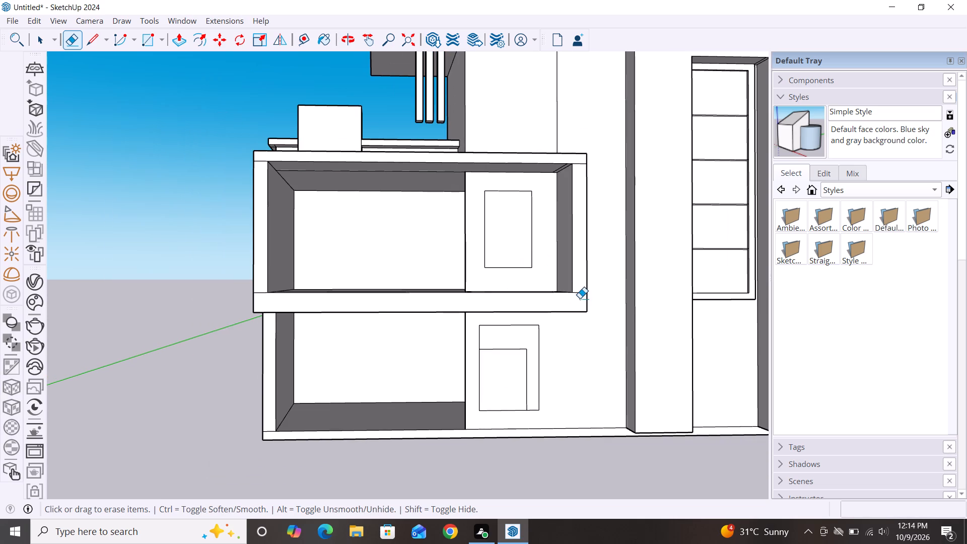
{"action": "left_click", "coordinate": [579, 293]}
{"action": "scroll", "coordinate": [249, 275], "scroll_direction": "up", "scroll_amount": 3}
{"action": "left_click", "coordinate": [265, 301]}
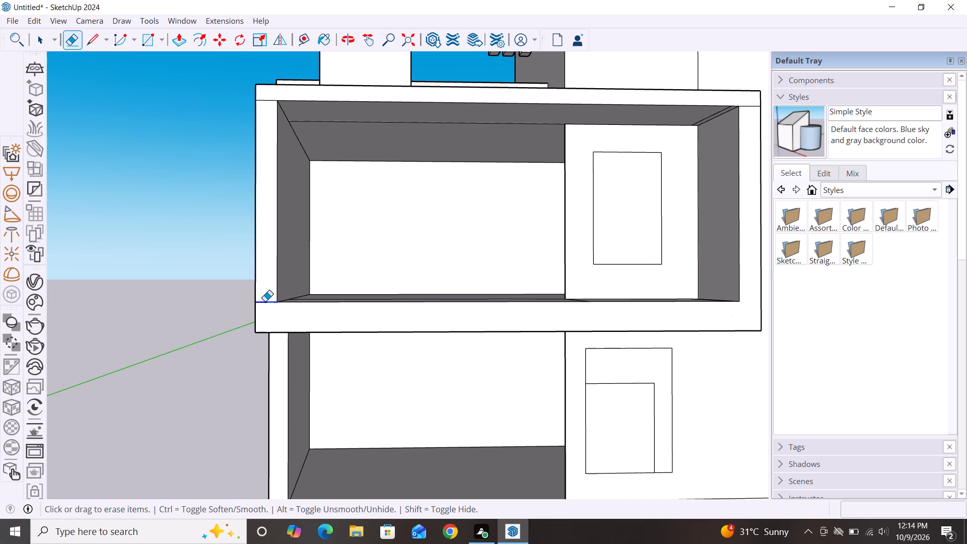
{"action": "left_click", "coordinate": [266, 101]}
{"action": "scroll", "coordinate": [203, 137], "scroll_direction": "down", "scroll_amount": 4}
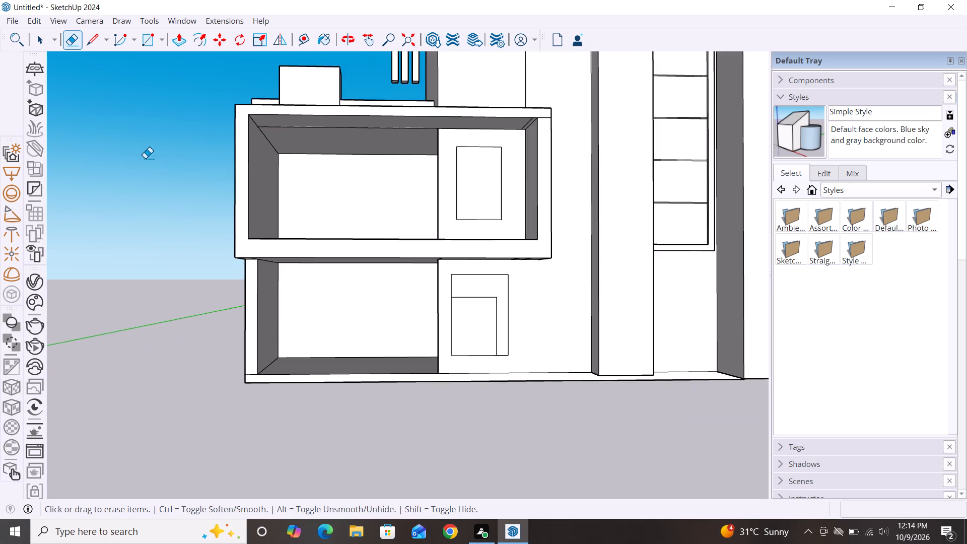
{"action": "scroll", "coordinate": [145, 158], "scroll_direction": "down", "scroll_amount": 3}
{"action": "scroll", "coordinate": [443, 126], "scroll_direction": "up", "scroll_amount": 10}
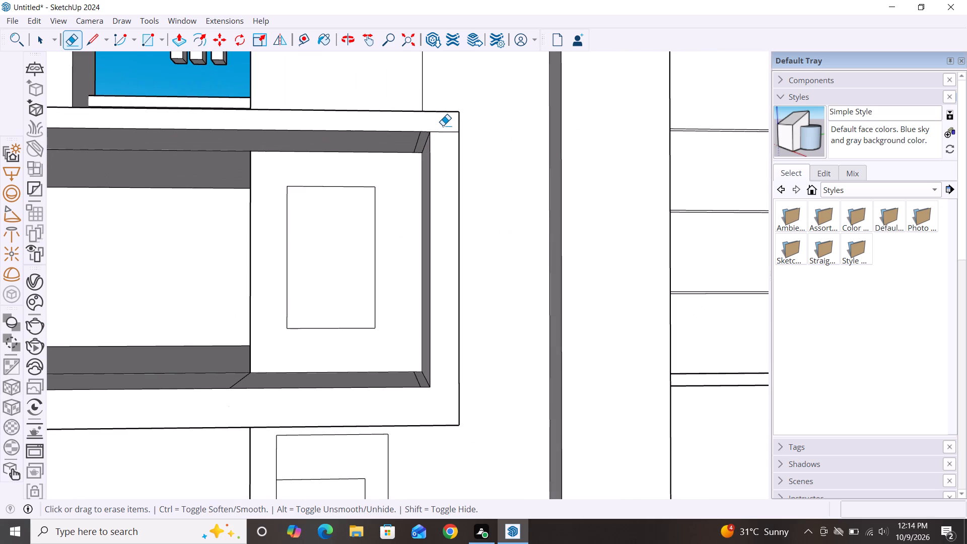
{"action": "left_click", "coordinate": [441, 132]}
{"action": "scroll", "coordinate": [551, 102], "scroll_direction": "down", "scroll_amount": 8}
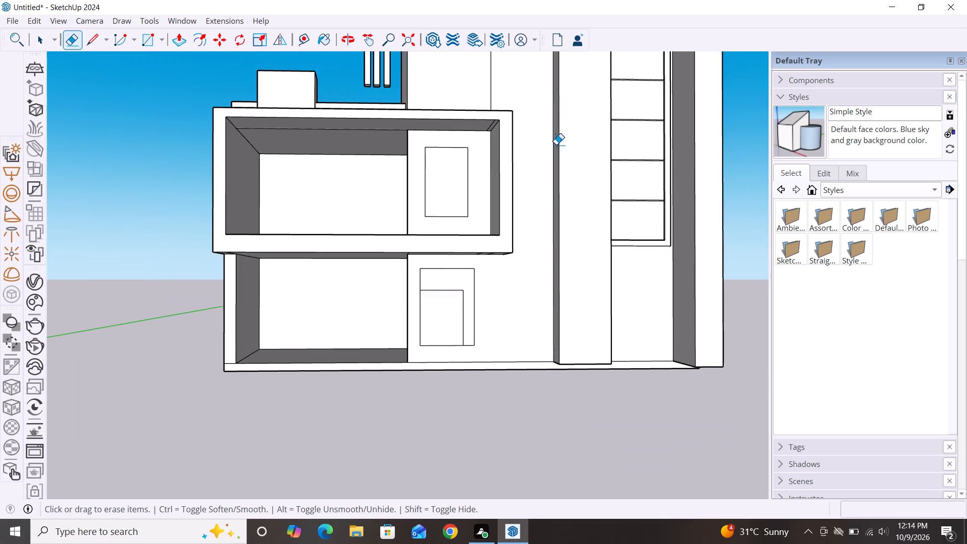
{"action": "scroll", "coordinate": [552, 159], "scroll_direction": "down", "scroll_amount": 2}
{"action": "middle_click_drag", "start_coordinate": [488, 246], "coordinate": [495, 321]}
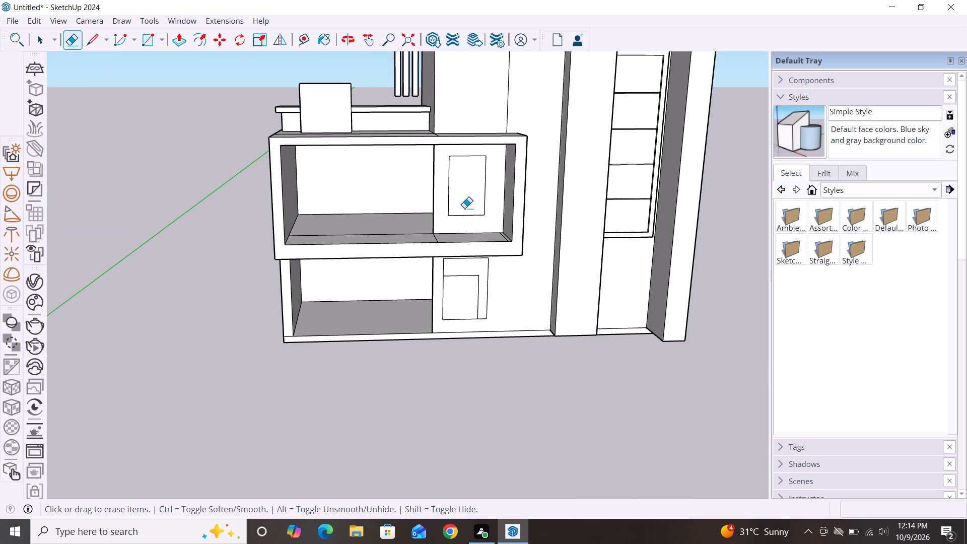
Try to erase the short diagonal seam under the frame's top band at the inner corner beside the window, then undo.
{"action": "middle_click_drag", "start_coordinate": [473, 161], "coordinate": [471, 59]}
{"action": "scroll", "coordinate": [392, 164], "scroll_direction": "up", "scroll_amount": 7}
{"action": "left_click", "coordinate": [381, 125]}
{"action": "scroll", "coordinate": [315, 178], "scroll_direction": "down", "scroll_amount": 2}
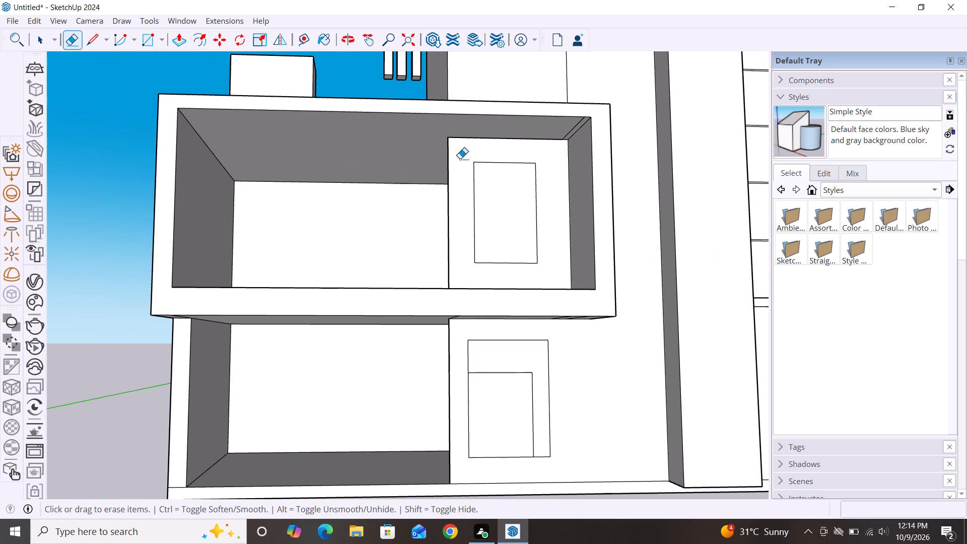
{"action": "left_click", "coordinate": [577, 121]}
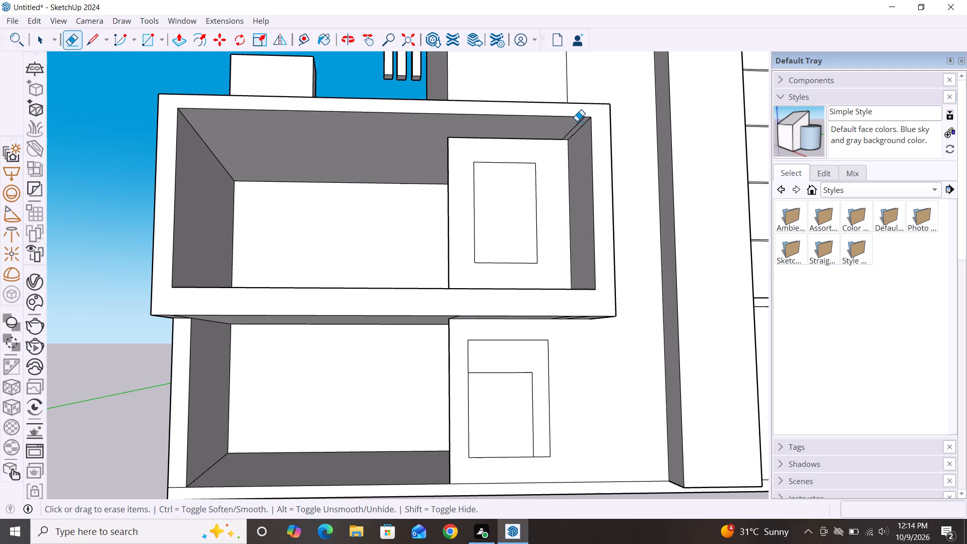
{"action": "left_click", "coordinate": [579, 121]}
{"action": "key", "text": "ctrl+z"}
Push/Pull the underside of the projecting frame's top band down about 4 13/16" to thicken the band.
{"action": "scroll", "coordinate": [452, 164], "scroll_direction": "down", "scroll_amount": 3}
{"action": "key", "text": "space"}
{"action": "scroll", "coordinate": [452, 164], "scroll_direction": "down", "scroll_amount": 4}
{"action": "middle_click_drag", "start_coordinate": [474, 244], "coordinate": [461, 345]}
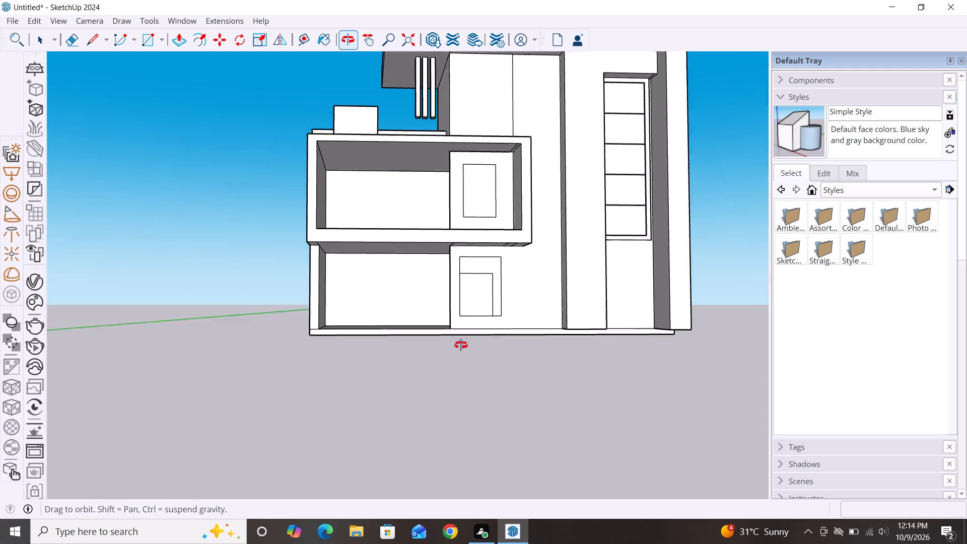
{"action": "middle_click_drag", "start_coordinate": [461, 345], "coordinate": [462, 346]}
{"action": "scroll", "coordinate": [369, 139], "scroll_direction": "up", "scroll_amount": 2}
{"action": "middle_click_drag", "start_coordinate": [389, 216], "coordinate": [392, 181]}
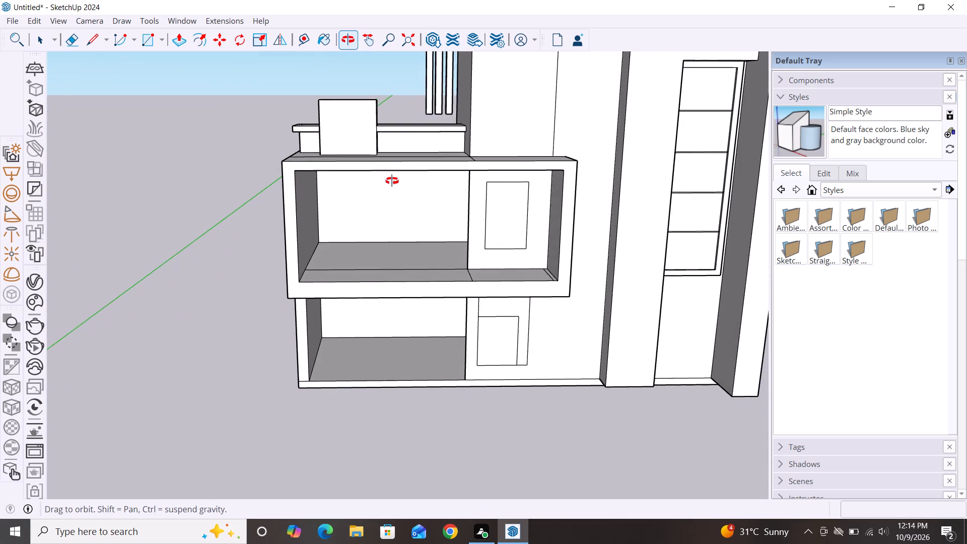
{"action": "middle_click_drag", "start_coordinate": [392, 181], "coordinate": [397, 148]}
{"action": "scroll", "coordinate": [411, 180], "scroll_direction": "up", "scroll_amount": 4}
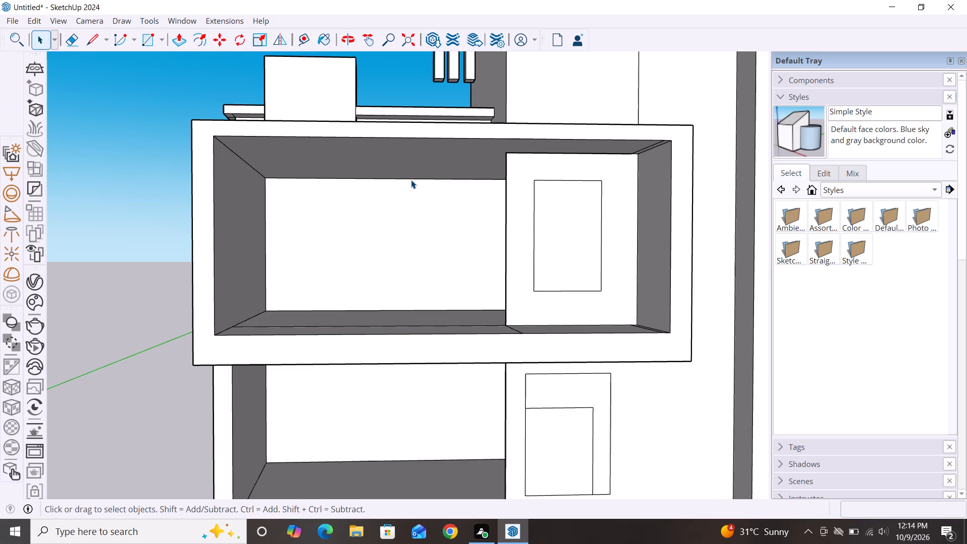
{"action": "key", "text": "p"}
{"action": "left_click", "coordinate": [414, 162]}
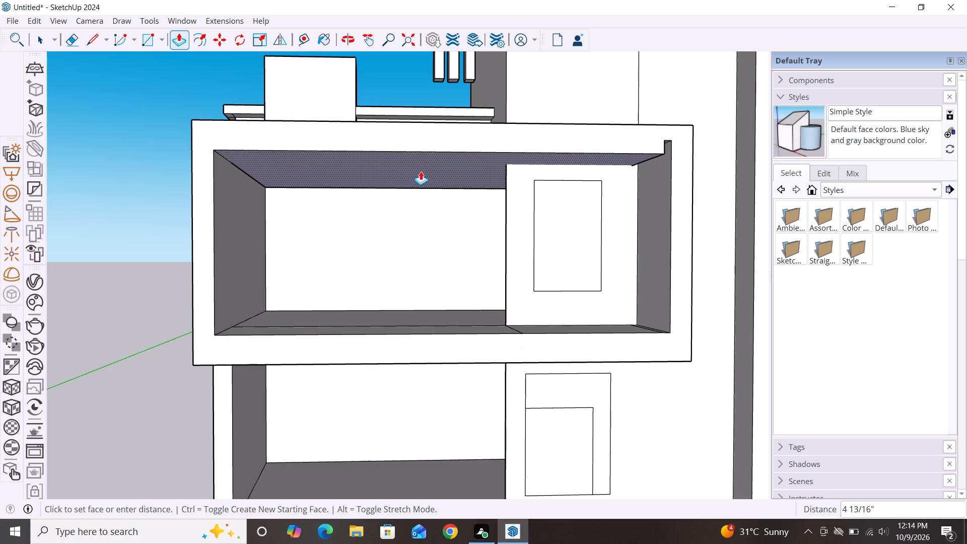
{"action": "left_click", "coordinate": [421, 171]}
{"action": "key", "text": "space"}
{"action": "scroll", "coordinate": [344, 168], "scroll_direction": "down", "scroll_amount": 3}
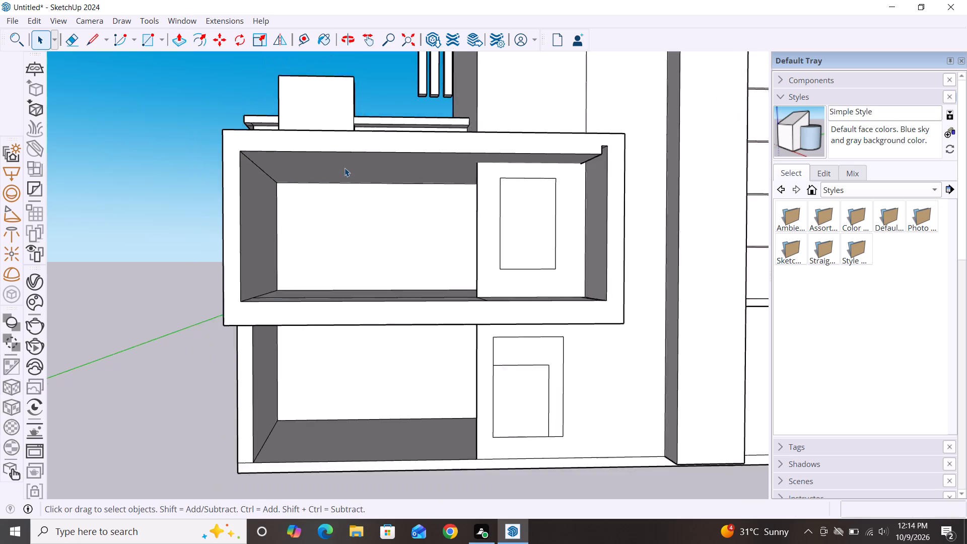
{"action": "scroll", "coordinate": [344, 168], "scroll_direction": "down", "scroll_amount": 3}
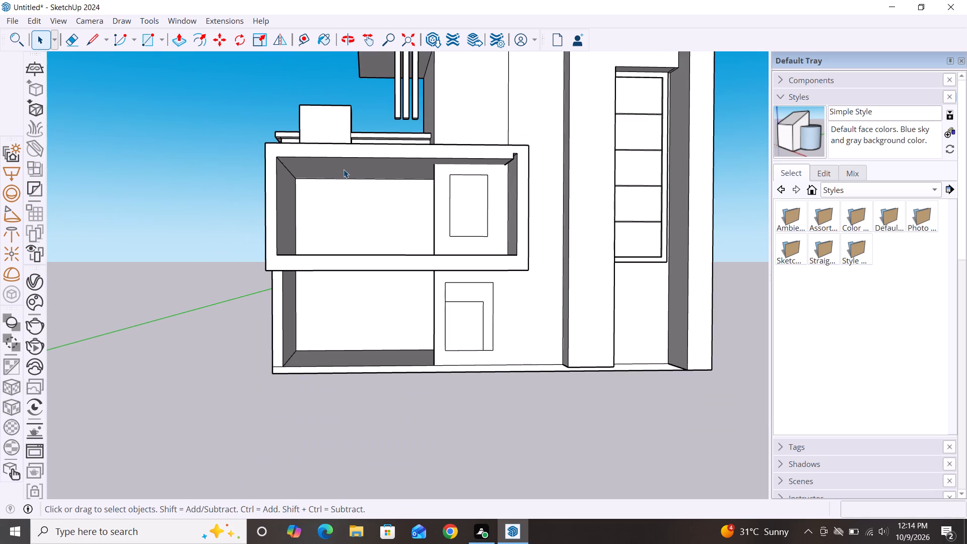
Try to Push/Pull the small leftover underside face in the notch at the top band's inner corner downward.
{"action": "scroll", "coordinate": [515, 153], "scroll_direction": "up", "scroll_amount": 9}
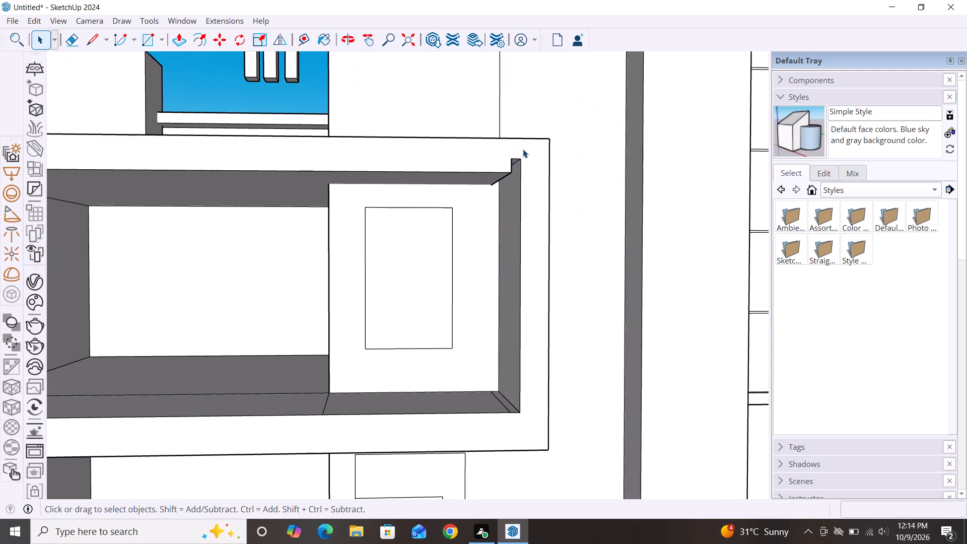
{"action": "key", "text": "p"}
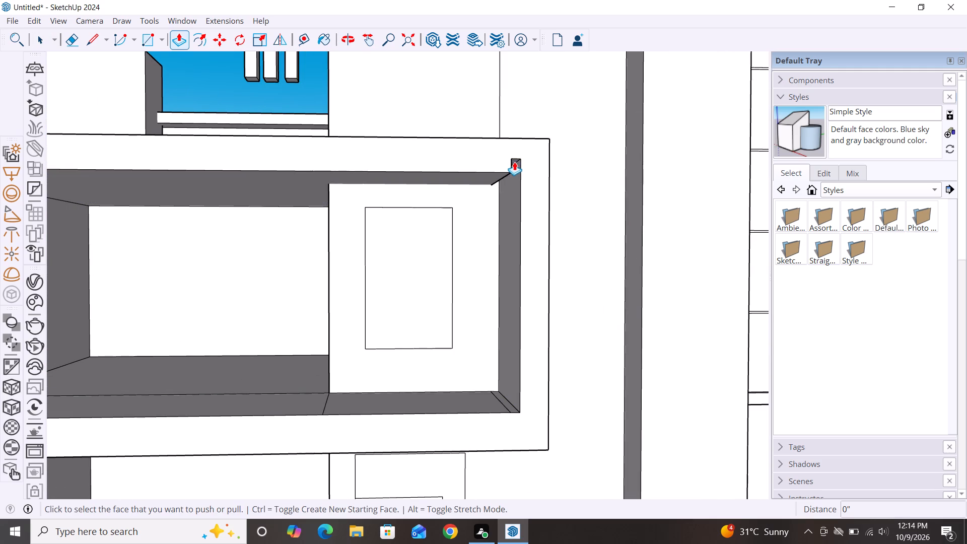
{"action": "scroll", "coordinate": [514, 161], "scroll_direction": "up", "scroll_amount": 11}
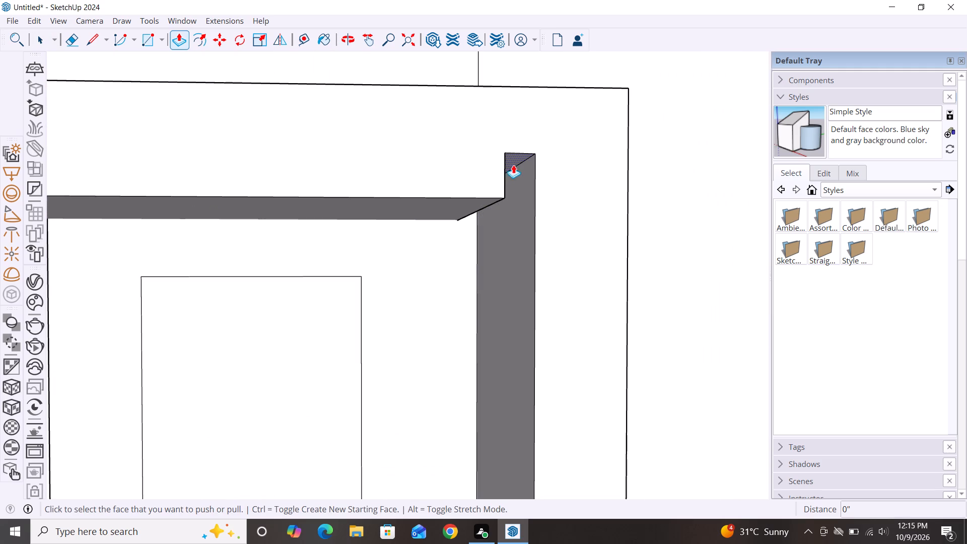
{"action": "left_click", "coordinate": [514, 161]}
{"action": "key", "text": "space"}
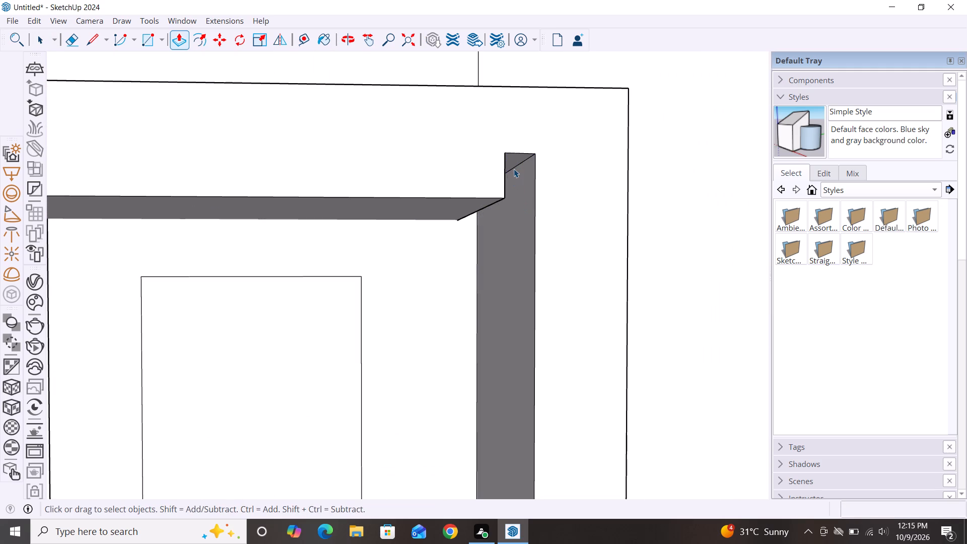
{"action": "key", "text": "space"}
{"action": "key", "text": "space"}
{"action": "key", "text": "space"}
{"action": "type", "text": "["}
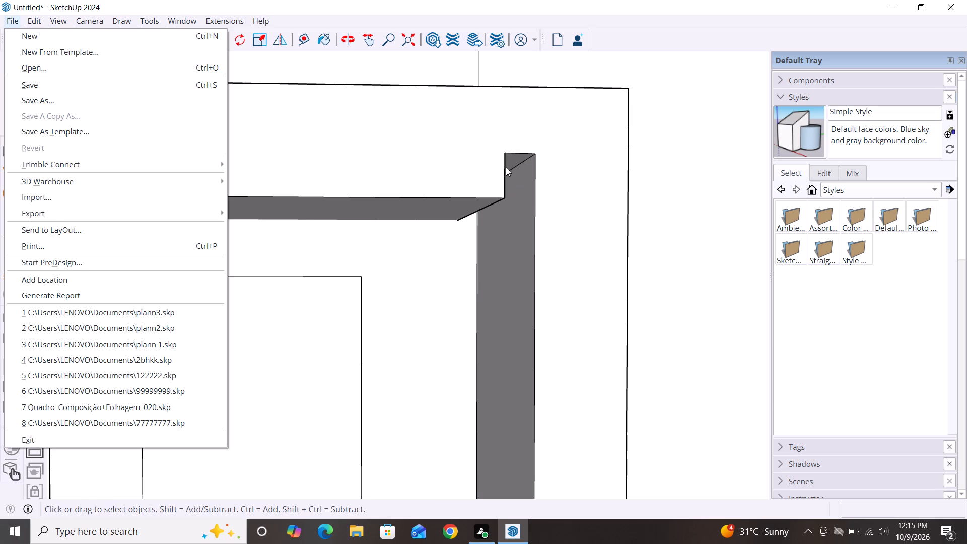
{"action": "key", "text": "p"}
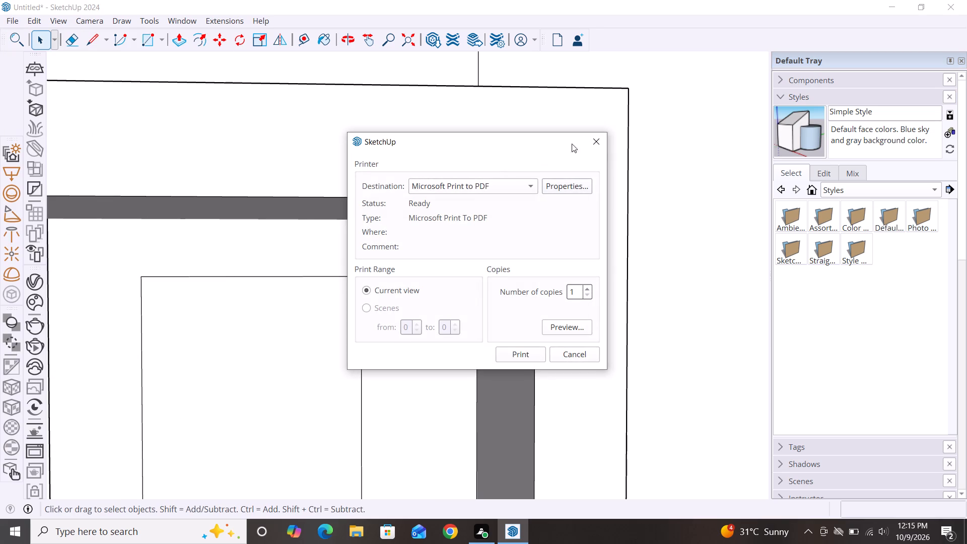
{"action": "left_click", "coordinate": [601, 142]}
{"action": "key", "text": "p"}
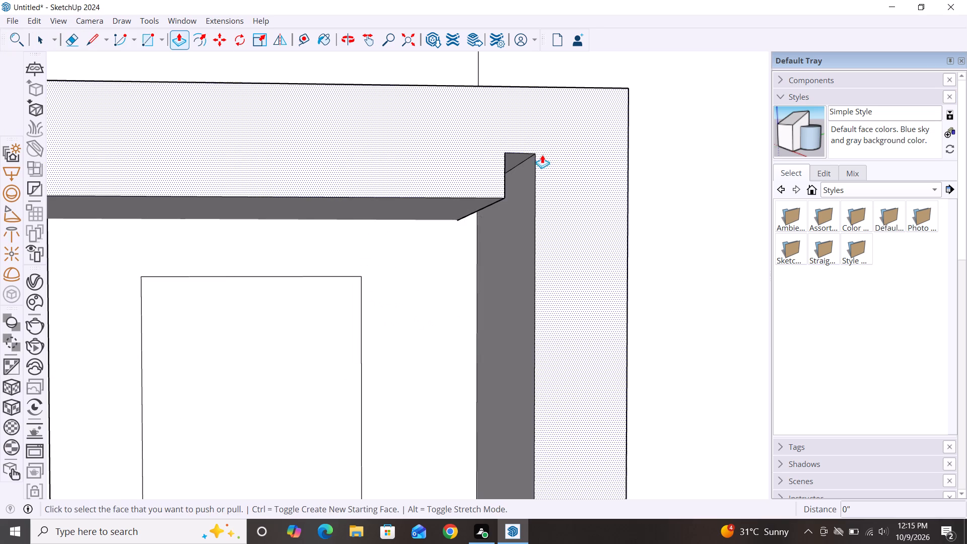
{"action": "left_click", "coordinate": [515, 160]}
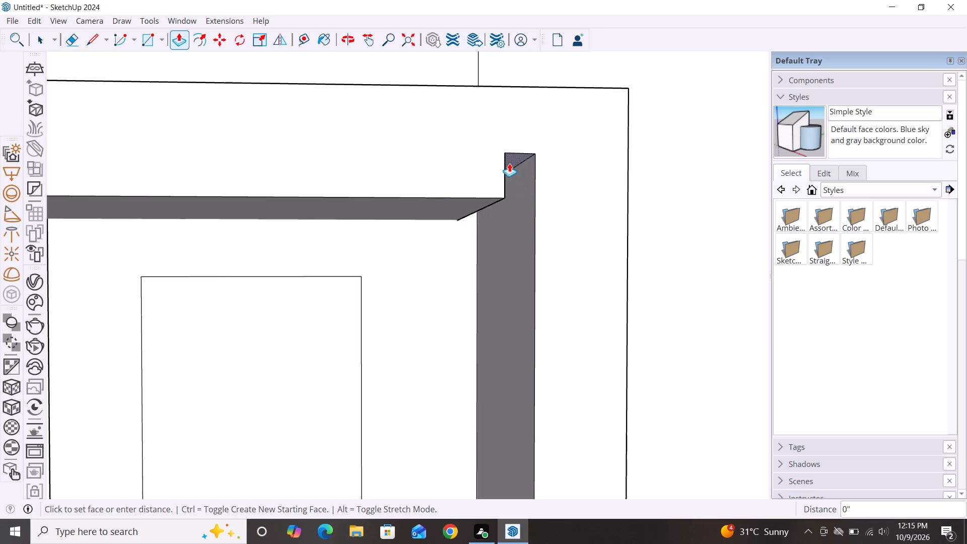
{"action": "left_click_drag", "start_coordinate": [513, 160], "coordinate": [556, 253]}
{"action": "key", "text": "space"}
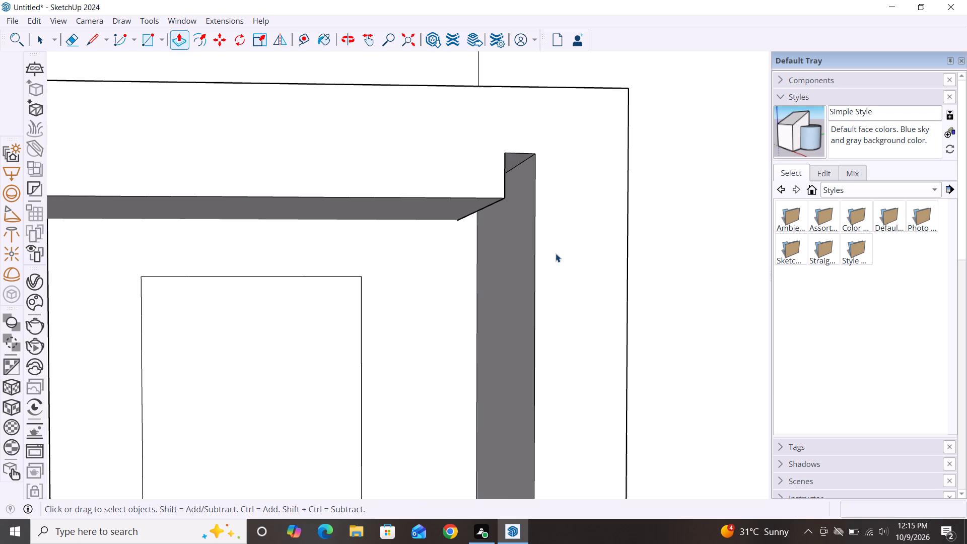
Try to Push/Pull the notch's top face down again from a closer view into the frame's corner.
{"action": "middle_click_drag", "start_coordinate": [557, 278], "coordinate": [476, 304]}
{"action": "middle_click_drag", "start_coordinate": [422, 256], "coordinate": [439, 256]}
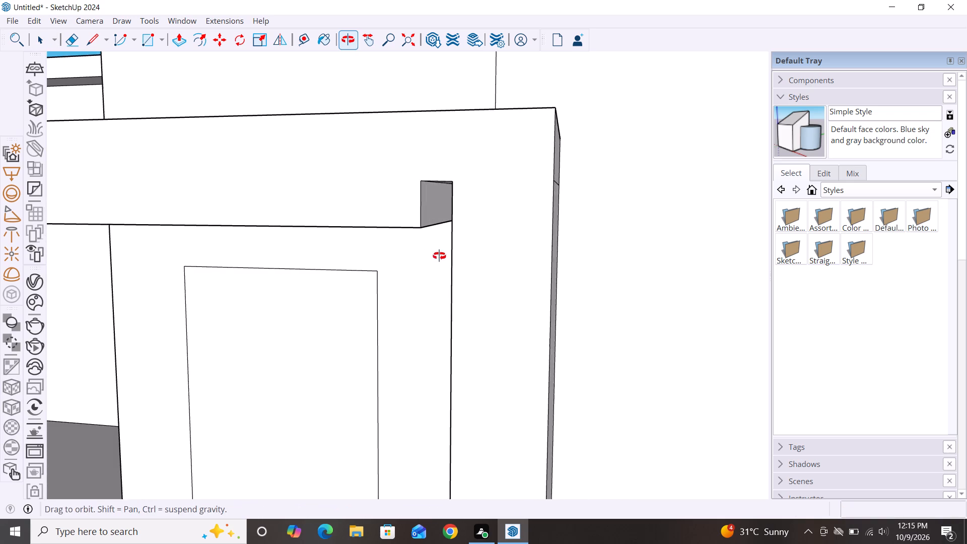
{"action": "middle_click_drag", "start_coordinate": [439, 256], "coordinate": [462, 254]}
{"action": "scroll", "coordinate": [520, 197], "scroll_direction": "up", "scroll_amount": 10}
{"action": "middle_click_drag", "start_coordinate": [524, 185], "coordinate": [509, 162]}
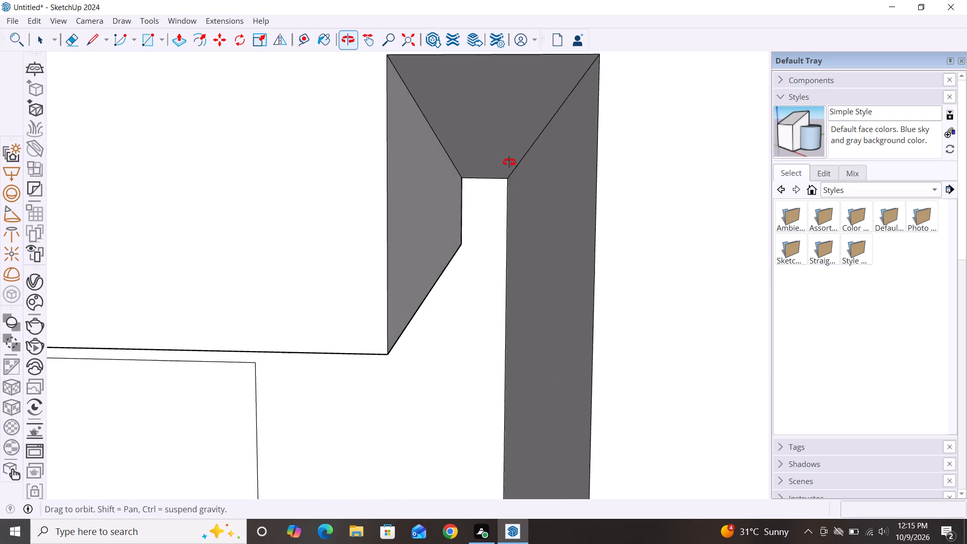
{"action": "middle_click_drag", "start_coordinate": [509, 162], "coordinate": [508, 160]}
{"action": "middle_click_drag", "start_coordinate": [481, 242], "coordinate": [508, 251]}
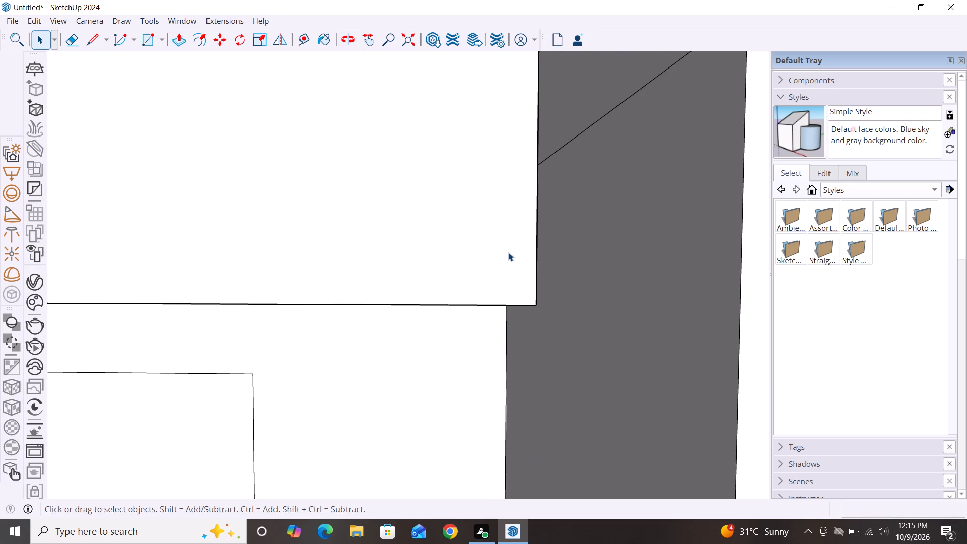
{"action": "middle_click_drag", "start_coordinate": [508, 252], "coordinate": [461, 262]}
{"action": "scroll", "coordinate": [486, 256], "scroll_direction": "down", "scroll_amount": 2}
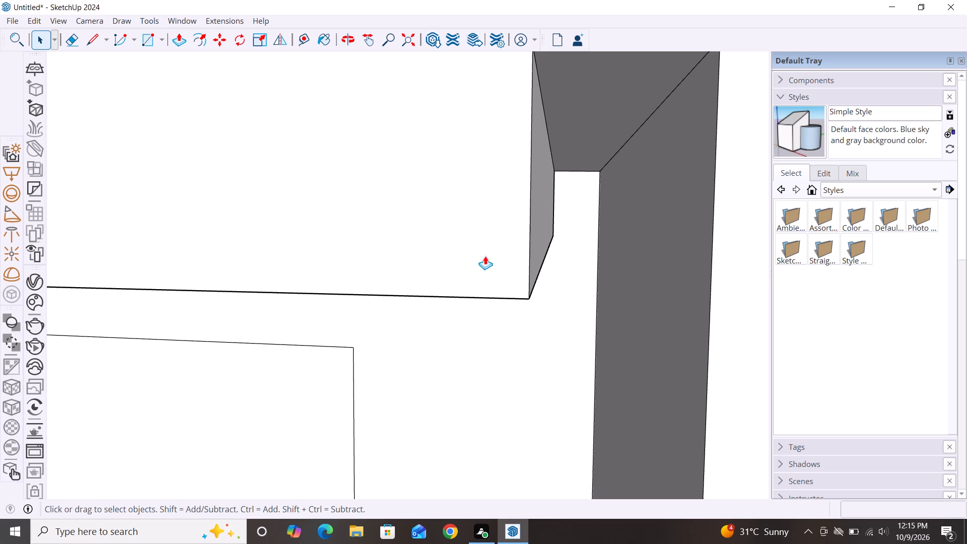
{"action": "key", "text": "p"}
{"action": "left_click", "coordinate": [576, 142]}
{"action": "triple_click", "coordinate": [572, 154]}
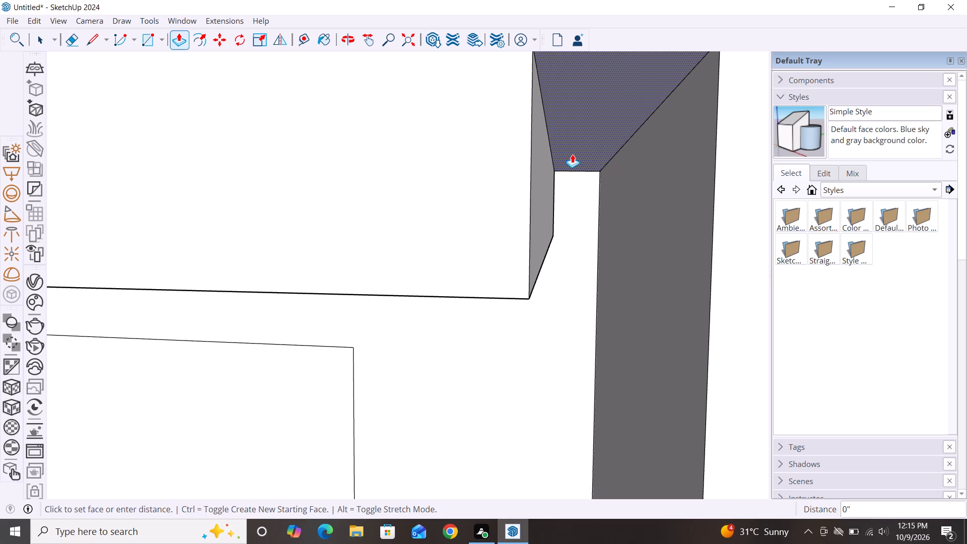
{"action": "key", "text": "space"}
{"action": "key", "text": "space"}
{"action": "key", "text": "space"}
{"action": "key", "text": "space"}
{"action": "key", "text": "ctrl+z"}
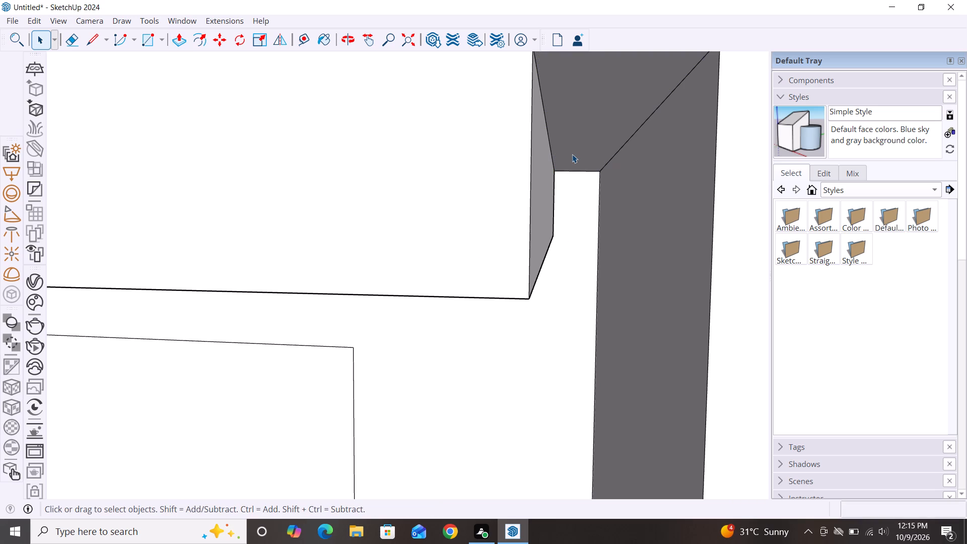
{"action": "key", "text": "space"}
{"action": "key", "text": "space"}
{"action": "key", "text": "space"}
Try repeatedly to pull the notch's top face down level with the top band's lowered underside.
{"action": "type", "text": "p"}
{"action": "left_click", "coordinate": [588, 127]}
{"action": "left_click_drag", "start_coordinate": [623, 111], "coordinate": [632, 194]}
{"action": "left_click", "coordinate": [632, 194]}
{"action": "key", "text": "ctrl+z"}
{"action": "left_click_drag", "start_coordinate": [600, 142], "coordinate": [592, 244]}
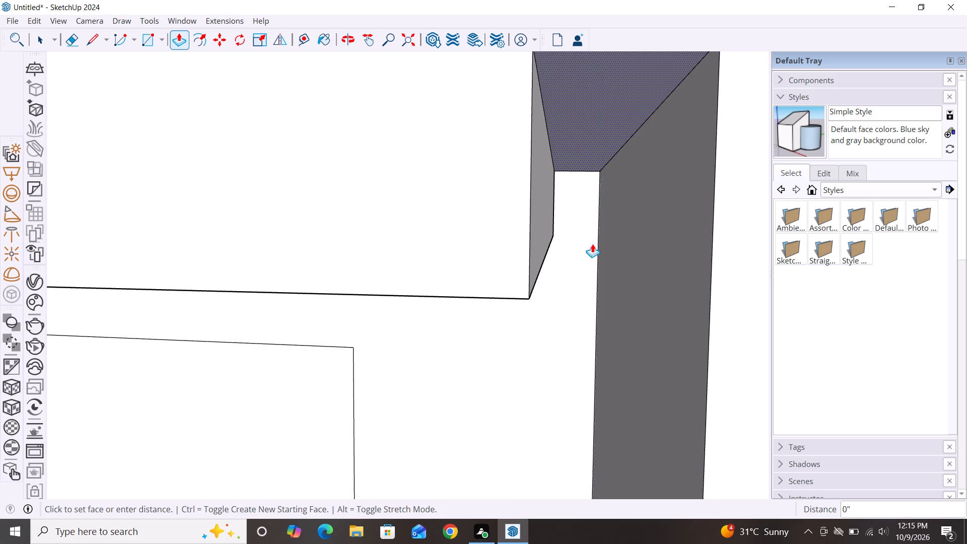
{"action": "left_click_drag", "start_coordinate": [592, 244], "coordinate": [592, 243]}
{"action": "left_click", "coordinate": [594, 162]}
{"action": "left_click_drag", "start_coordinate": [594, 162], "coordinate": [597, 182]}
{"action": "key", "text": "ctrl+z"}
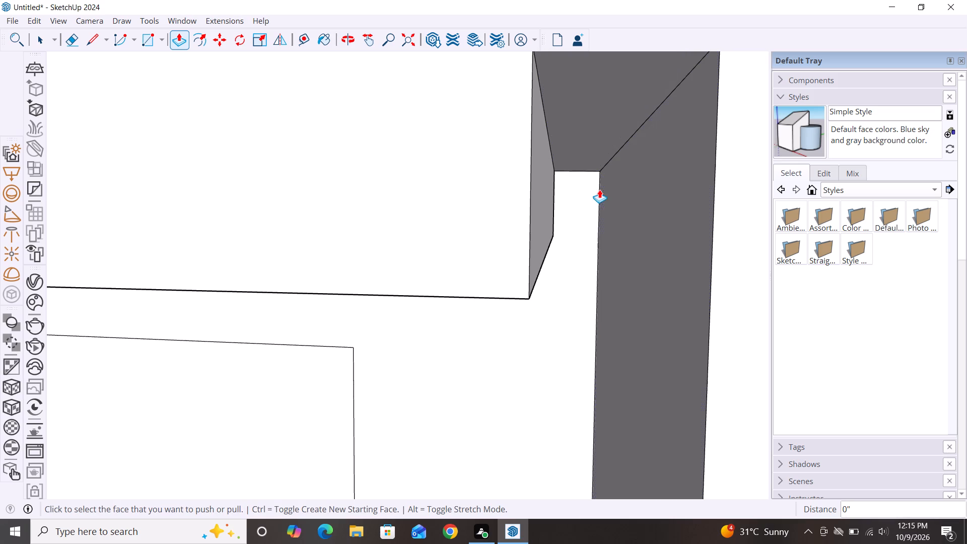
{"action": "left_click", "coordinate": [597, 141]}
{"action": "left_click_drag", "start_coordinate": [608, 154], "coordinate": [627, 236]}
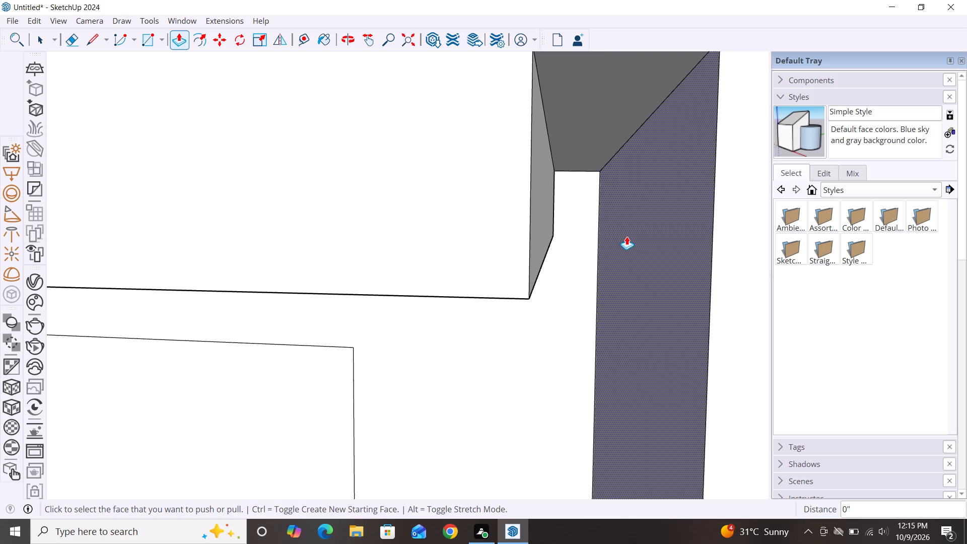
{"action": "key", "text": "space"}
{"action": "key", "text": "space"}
Draw a horizontal line about 3 1/8" long across the notch's back wall, level with the top band's lower edge.
{"action": "scroll", "coordinate": [552, 239], "scroll_direction": "up", "scroll_amount": 5}
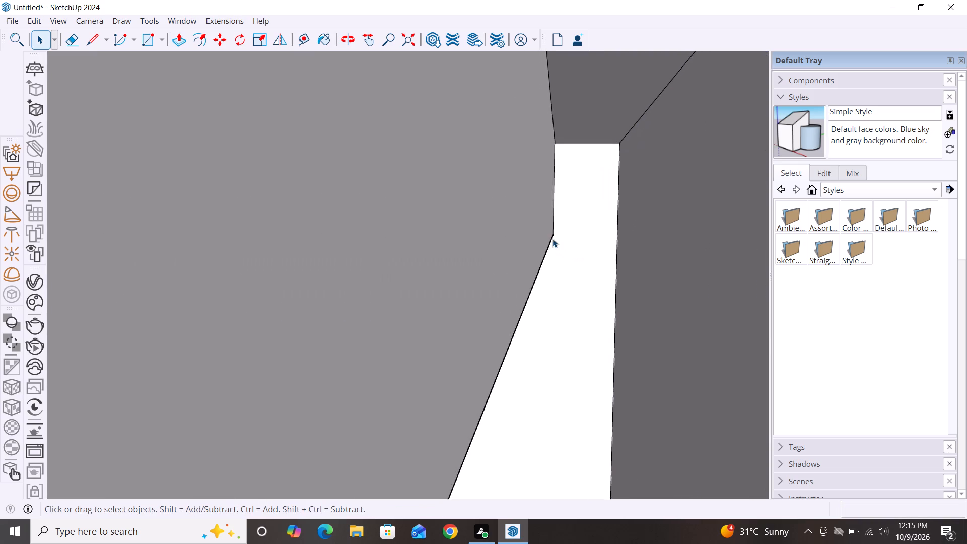
{"action": "scroll", "coordinate": [552, 239], "scroll_direction": "up", "scroll_amount": 5}
{"action": "key", "text": "l"}
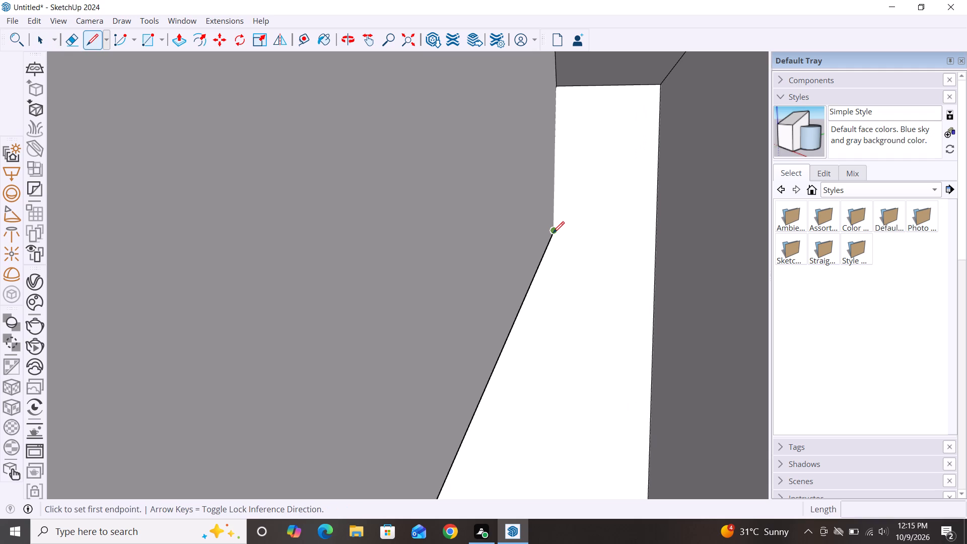
{"action": "left_click_drag", "start_coordinate": [553, 233], "coordinate": [560, 233]}
{"action": "left_click", "coordinate": [658, 232]}
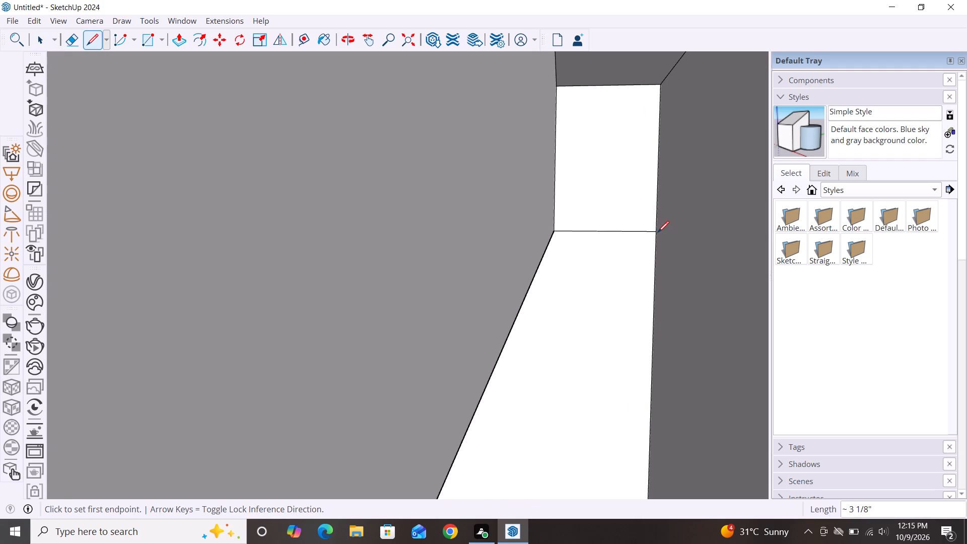
{"action": "key", "text": "space"}
Push/Pull the small rectangle at the back of the notch forward until it is flush with the frame's front face.
{"action": "scroll", "coordinate": [526, 157], "scroll_direction": "down", "scroll_amount": 7}
{"action": "key", "text": "p"}
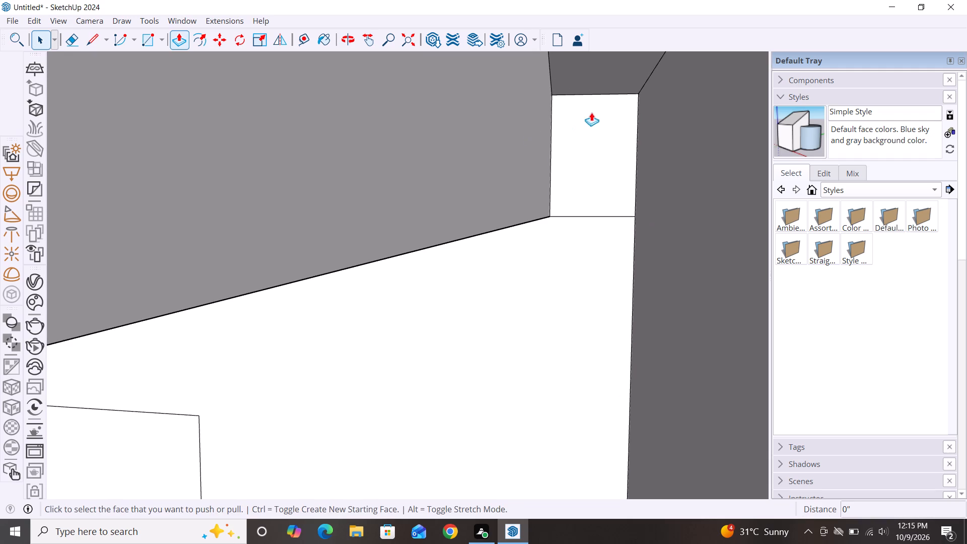
{"action": "scroll", "coordinate": [574, 176], "scroll_direction": "down", "scroll_amount": 6}
{"action": "left_click", "coordinate": [596, 159]}
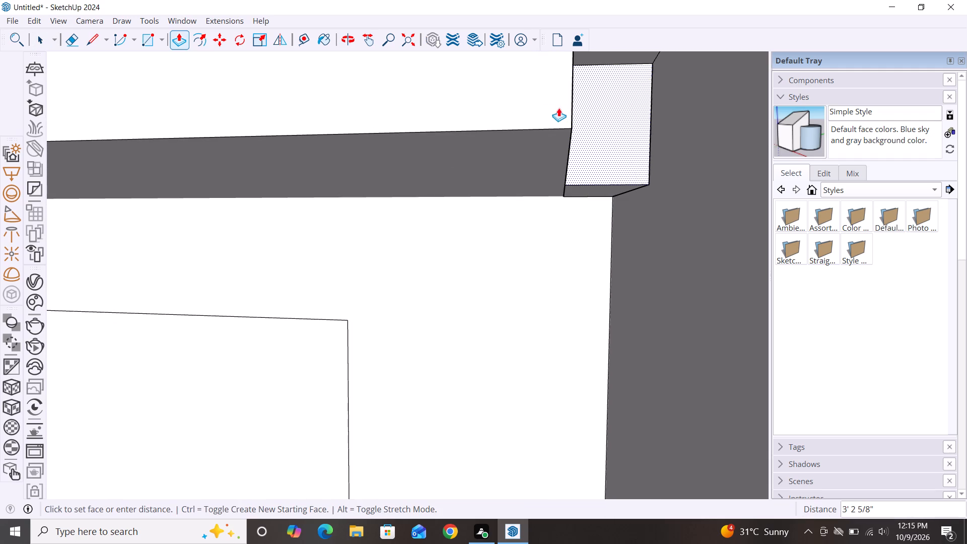
{"action": "left_click", "coordinate": [545, 107]}
{"action": "key", "text": "space"}
{"action": "scroll", "coordinate": [470, 168], "scroll_direction": "down", "scroll_amount": 6}
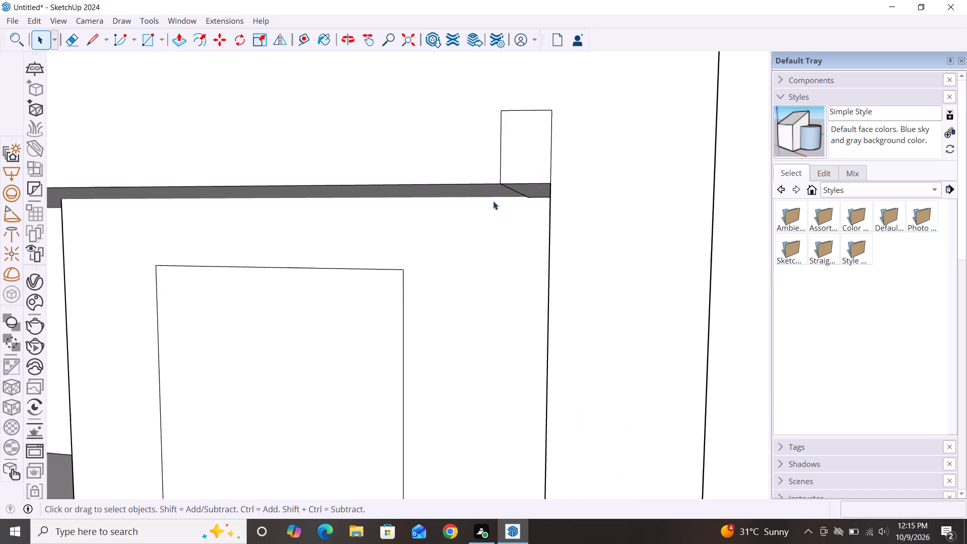
{"action": "scroll", "coordinate": [493, 201], "scroll_direction": "down", "scroll_amount": 4}
{"action": "middle_click_drag", "start_coordinate": [514, 277], "coordinate": [581, 289]}
{"action": "scroll", "coordinate": [631, 175], "scroll_direction": "up", "scroll_amount": 4}
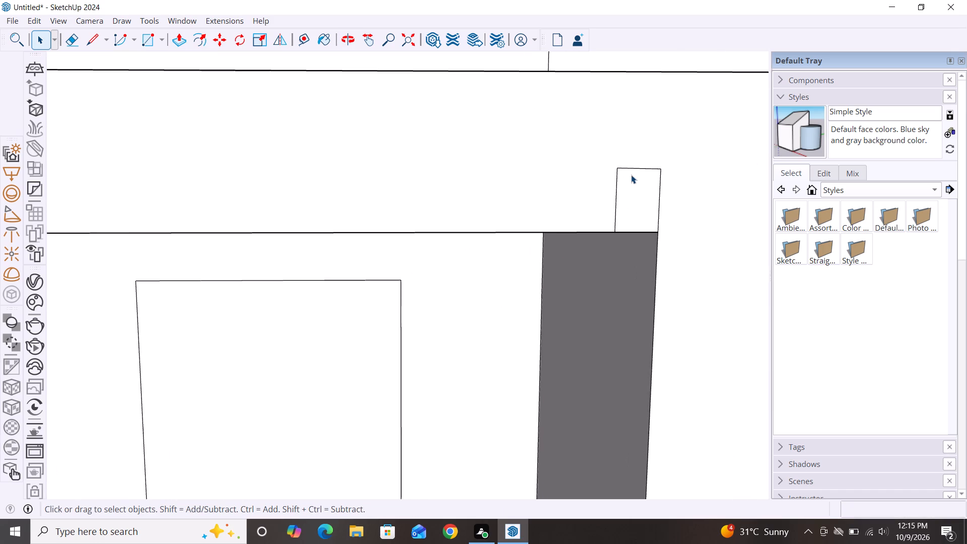
Erase the three leftover edges of the small rectangle on the frame's front face above the opening's upper-right corner.
{"action": "key", "text": "e"}
{"action": "left_click", "coordinate": [625, 166]}
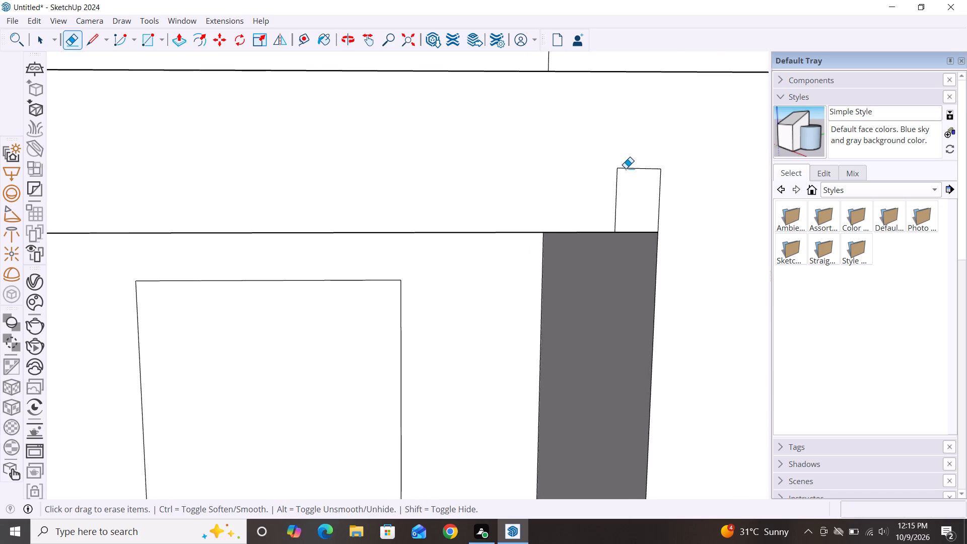
{"action": "left_click", "coordinate": [626, 168]}
{"action": "left_click", "coordinate": [615, 185]}
{"action": "left_click", "coordinate": [618, 187]}
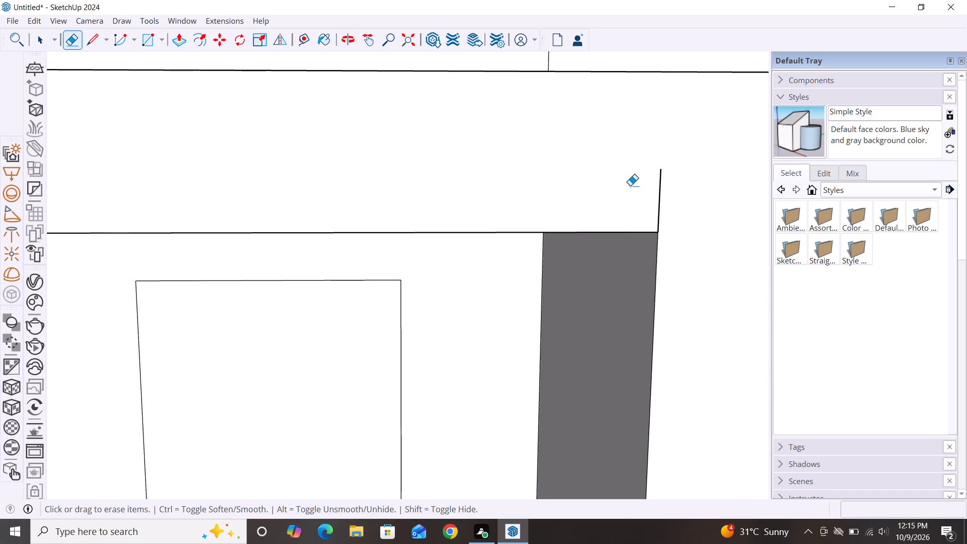
{"action": "left_click", "coordinate": [659, 191]}
Push/Pull the upper opening's left inner side face inward by about 6 1/4" to widen the frame's left band.
{"action": "scroll", "coordinate": [610, 143], "scroll_direction": "down", "scroll_amount": 8}
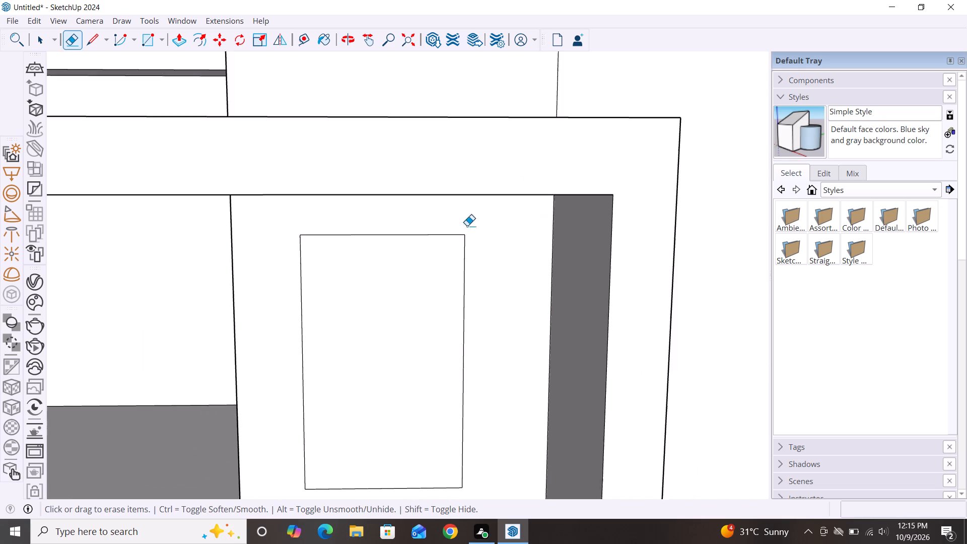
{"action": "scroll", "coordinate": [467, 226], "scroll_direction": "down", "scroll_amount": 8}
{"action": "scroll", "coordinate": [593, 207], "scroll_direction": "down", "scroll_amount": 2}
{"action": "scroll", "coordinate": [566, 279], "scroll_direction": "down", "scroll_amount": 4}
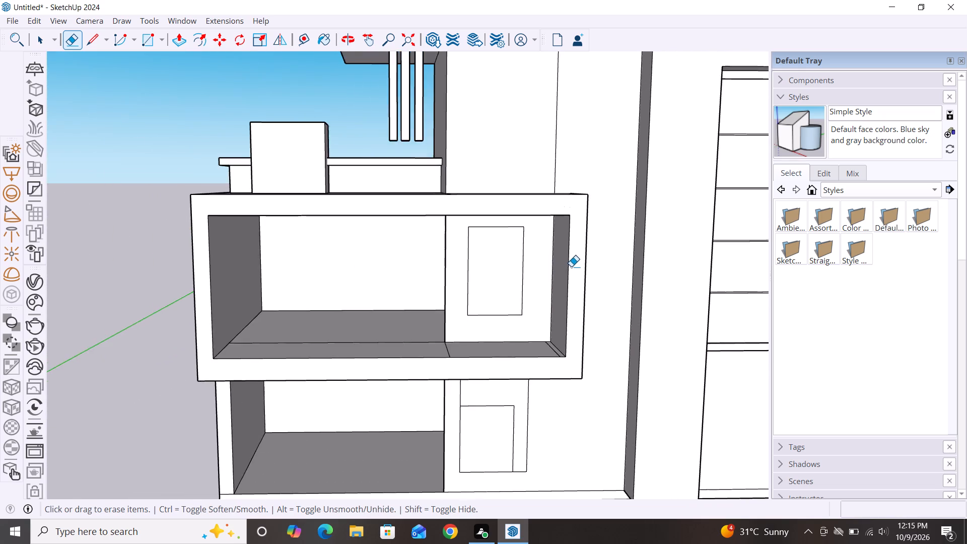
{"action": "scroll", "coordinate": [571, 266], "scroll_direction": "down", "scroll_amount": 2}
{"action": "middle_click_drag", "start_coordinate": [526, 335], "coordinate": [545, 291]}
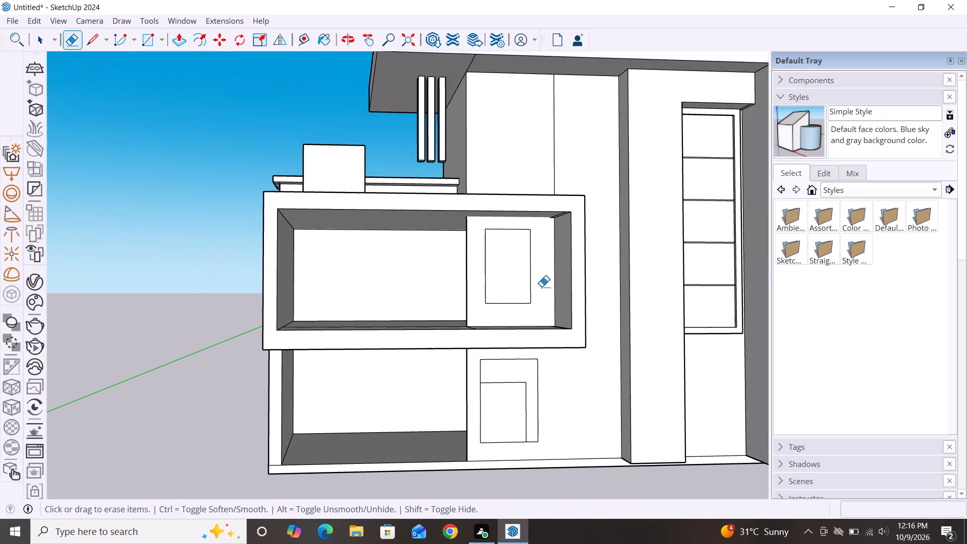
{"action": "scroll", "coordinate": [532, 267], "scroll_direction": "down", "scroll_amount": 1}
{"action": "middle_click_drag", "start_coordinate": [547, 290], "coordinate": [516, 298]}
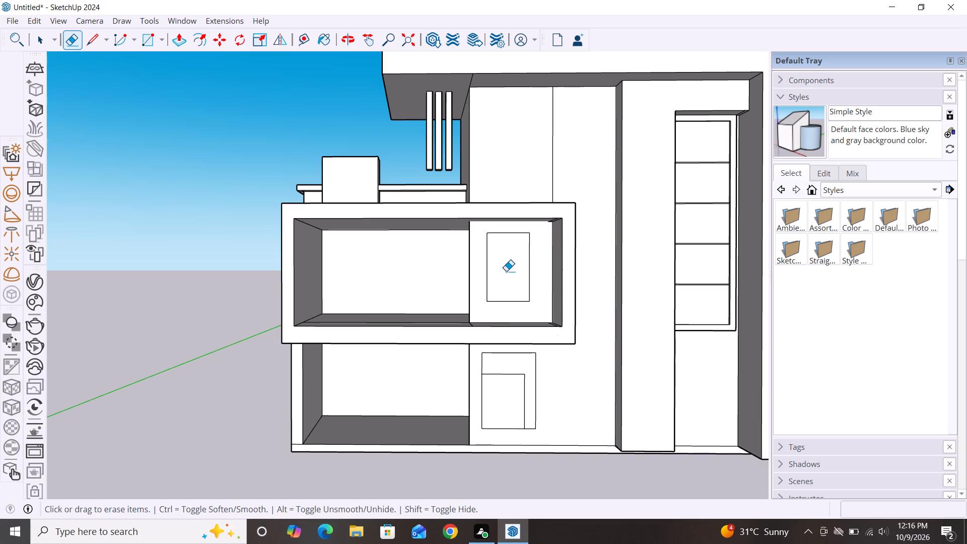
{"action": "key", "text": "p"}
{"action": "left_click", "coordinate": [316, 283]}
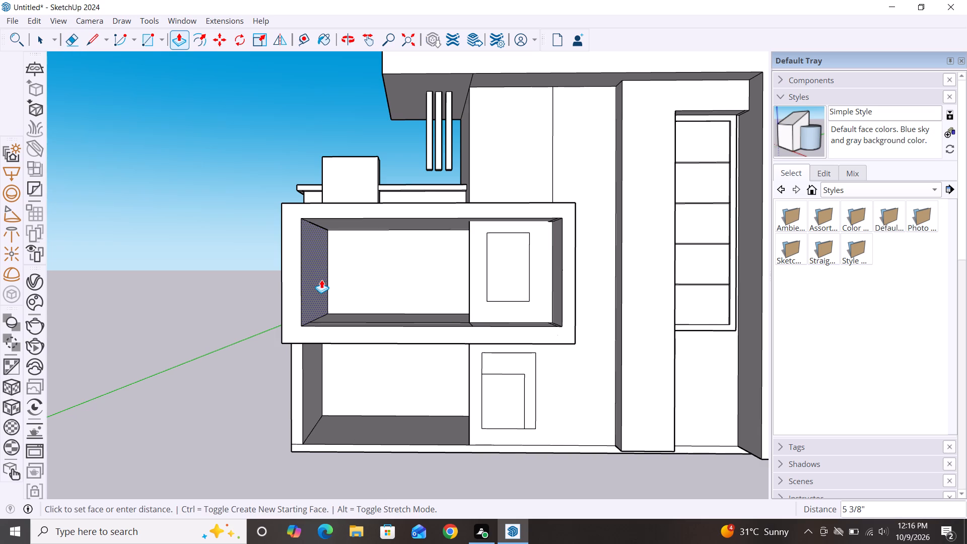
{"action": "left_click", "coordinate": [322, 280]}
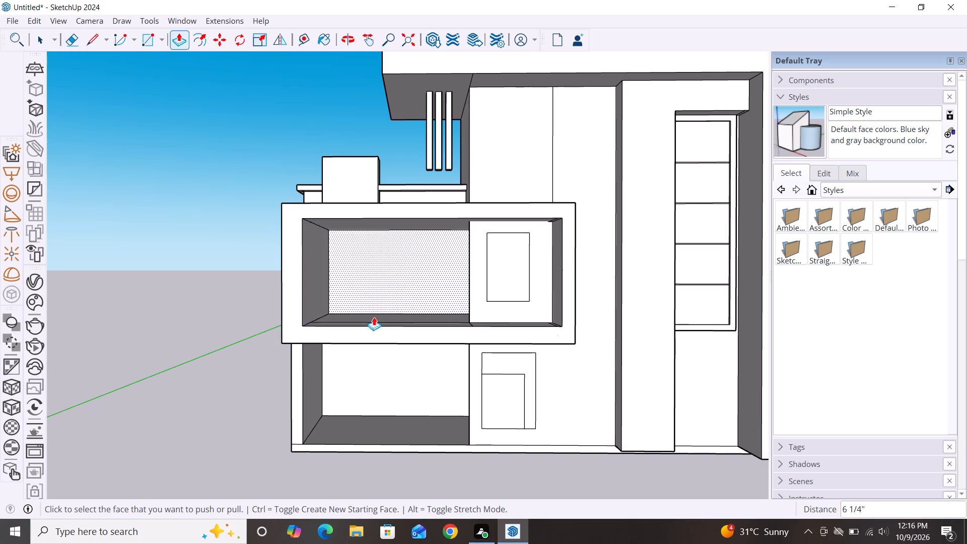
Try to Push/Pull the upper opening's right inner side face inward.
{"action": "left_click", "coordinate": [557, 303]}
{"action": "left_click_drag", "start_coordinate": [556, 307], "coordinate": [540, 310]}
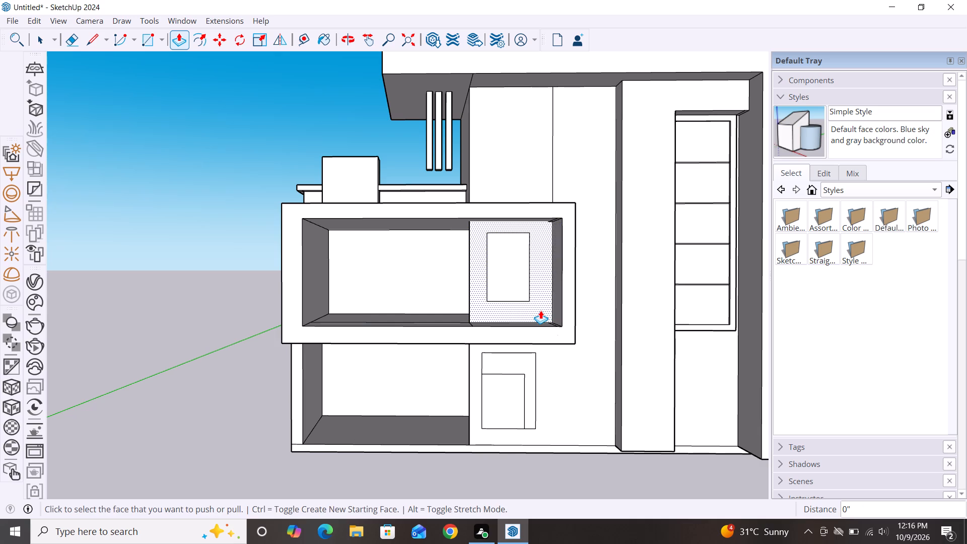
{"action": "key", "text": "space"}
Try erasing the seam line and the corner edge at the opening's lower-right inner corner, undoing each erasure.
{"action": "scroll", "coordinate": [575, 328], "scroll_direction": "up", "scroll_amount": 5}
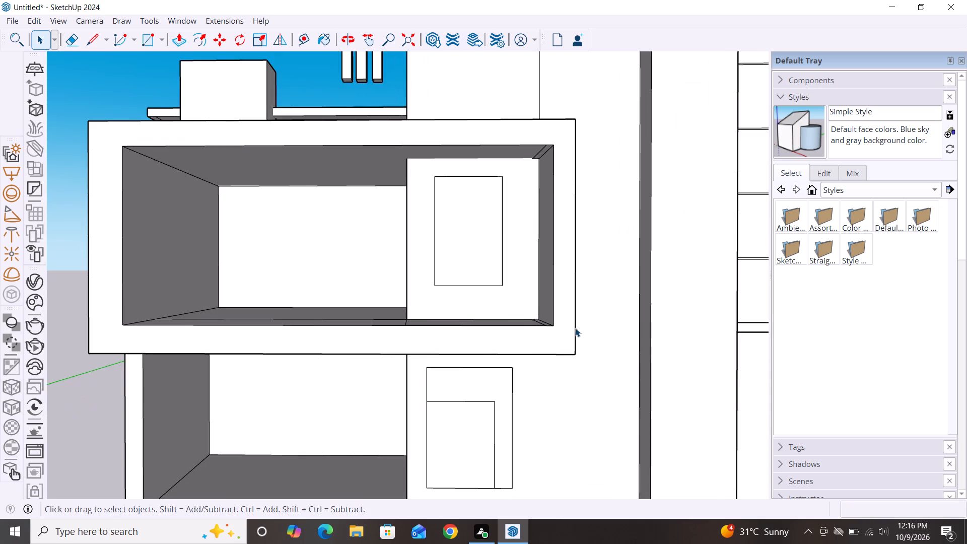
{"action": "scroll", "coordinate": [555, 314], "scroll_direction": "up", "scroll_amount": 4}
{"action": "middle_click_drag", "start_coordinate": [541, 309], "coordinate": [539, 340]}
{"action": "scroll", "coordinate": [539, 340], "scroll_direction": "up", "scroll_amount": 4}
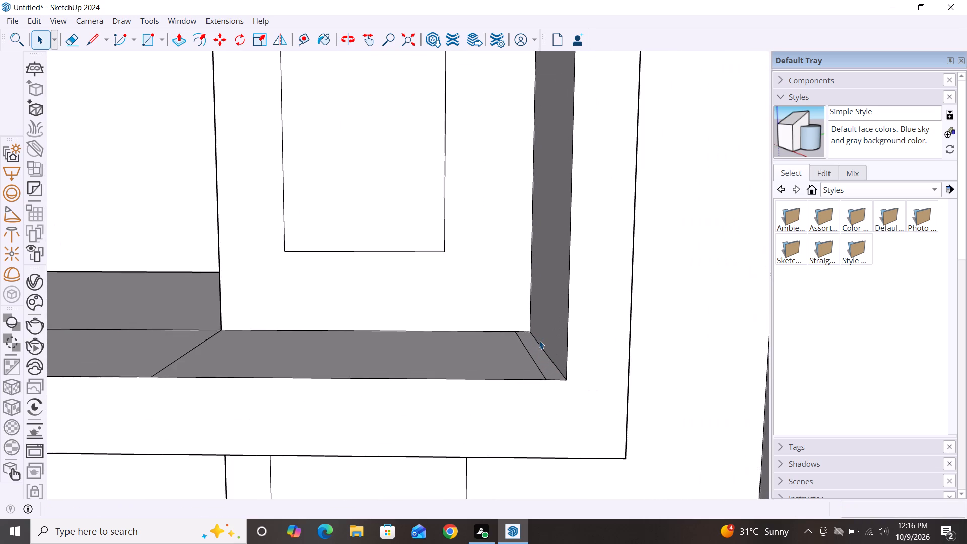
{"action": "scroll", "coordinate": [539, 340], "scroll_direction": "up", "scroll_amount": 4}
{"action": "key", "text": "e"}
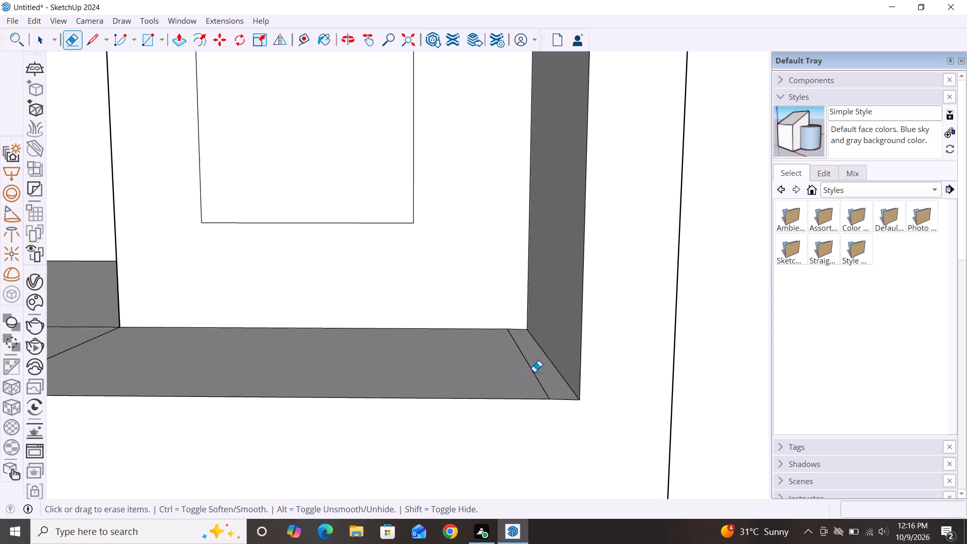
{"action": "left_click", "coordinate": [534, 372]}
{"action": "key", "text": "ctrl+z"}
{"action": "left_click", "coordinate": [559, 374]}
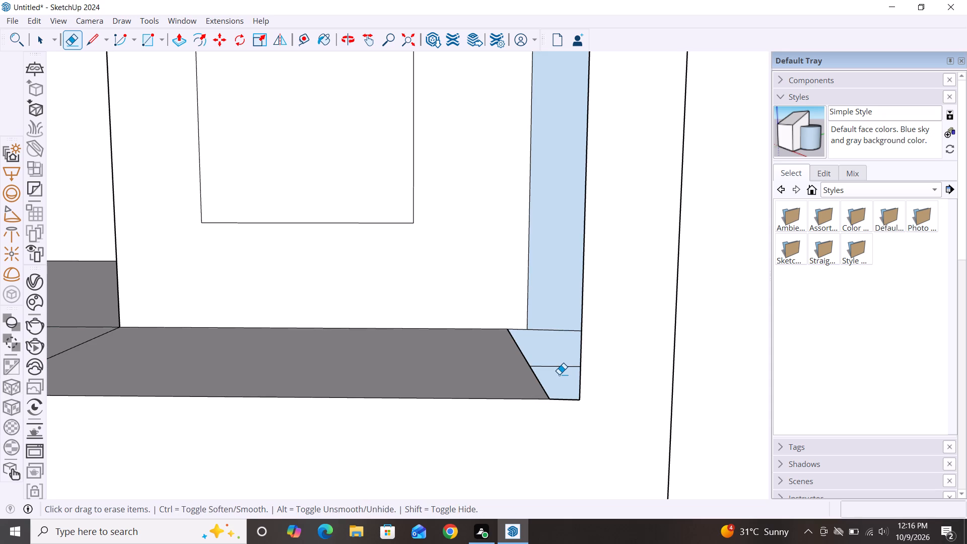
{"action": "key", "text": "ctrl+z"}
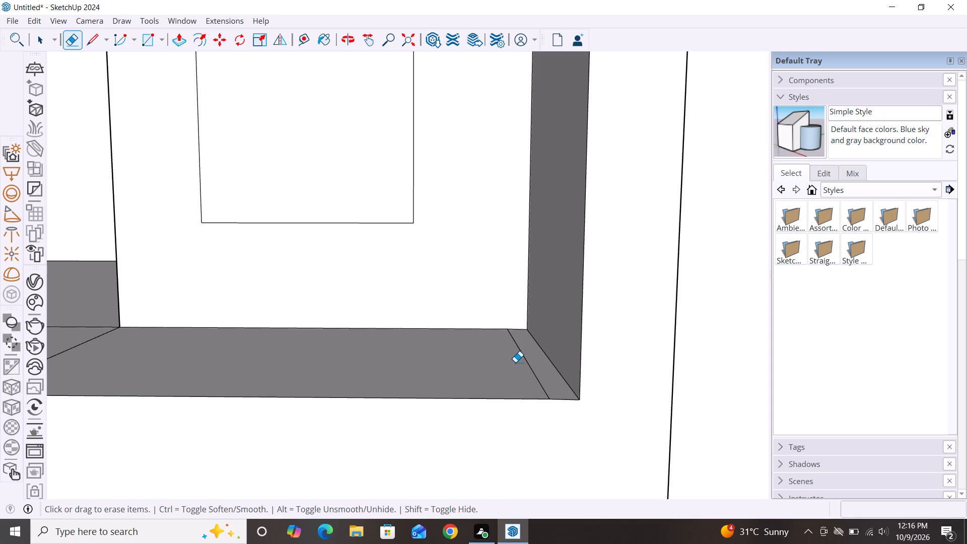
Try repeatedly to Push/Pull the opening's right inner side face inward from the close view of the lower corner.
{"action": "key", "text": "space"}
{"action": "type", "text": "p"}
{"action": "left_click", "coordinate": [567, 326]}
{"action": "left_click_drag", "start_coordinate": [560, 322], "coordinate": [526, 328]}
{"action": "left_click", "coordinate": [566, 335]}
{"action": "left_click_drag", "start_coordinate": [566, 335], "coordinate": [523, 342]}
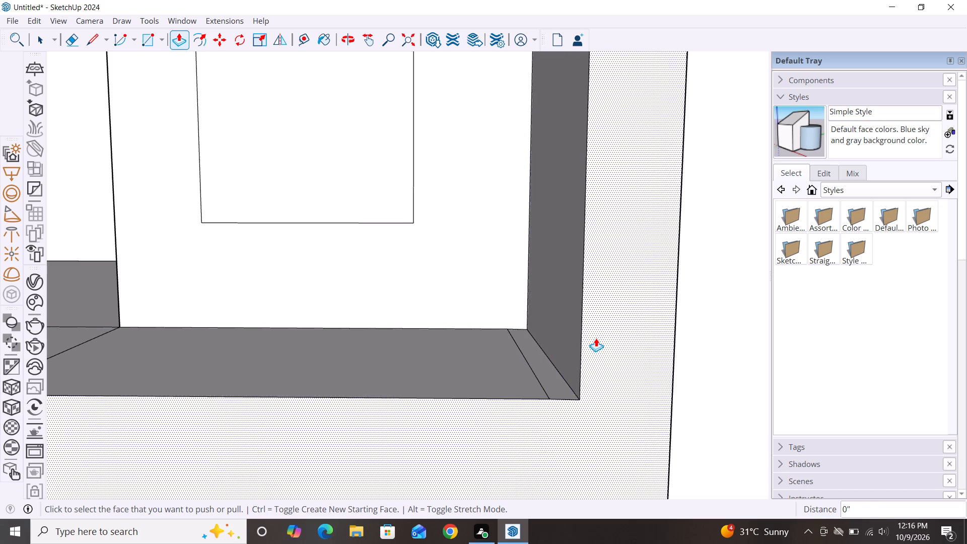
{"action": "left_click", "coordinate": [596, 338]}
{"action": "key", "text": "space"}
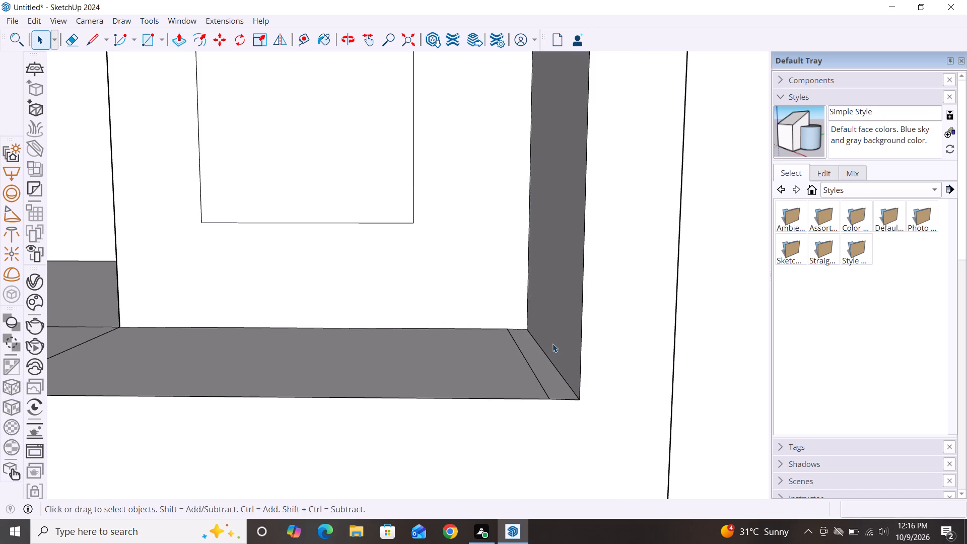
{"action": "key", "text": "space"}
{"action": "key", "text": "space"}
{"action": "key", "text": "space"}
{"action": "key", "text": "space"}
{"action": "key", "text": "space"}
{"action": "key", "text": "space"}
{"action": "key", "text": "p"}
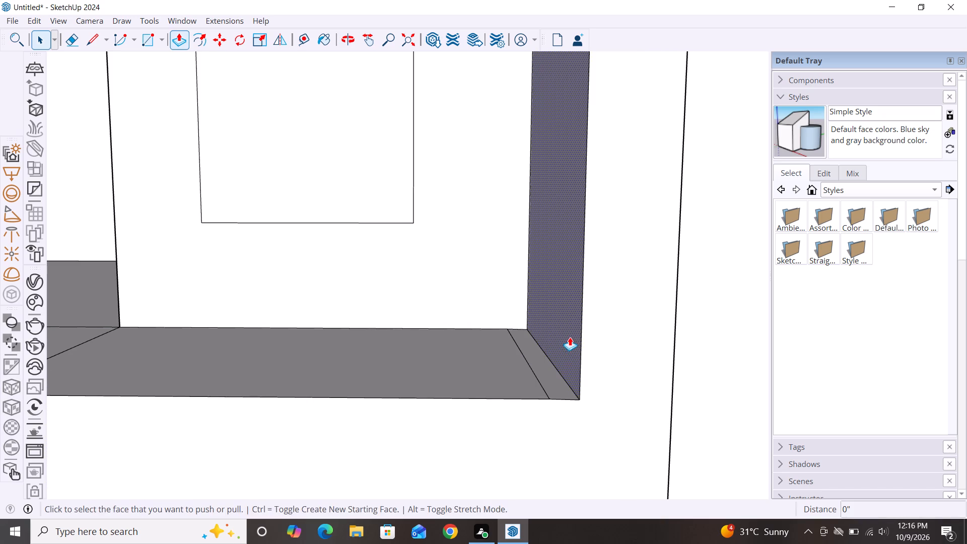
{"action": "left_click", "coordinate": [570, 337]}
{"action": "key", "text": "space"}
Push/Pull the upper opening's left inner side face back outward by about 2 5/16" to slim the left band.
{"action": "scroll", "coordinate": [494, 199], "scroll_direction": "down", "scroll_amount": 7}
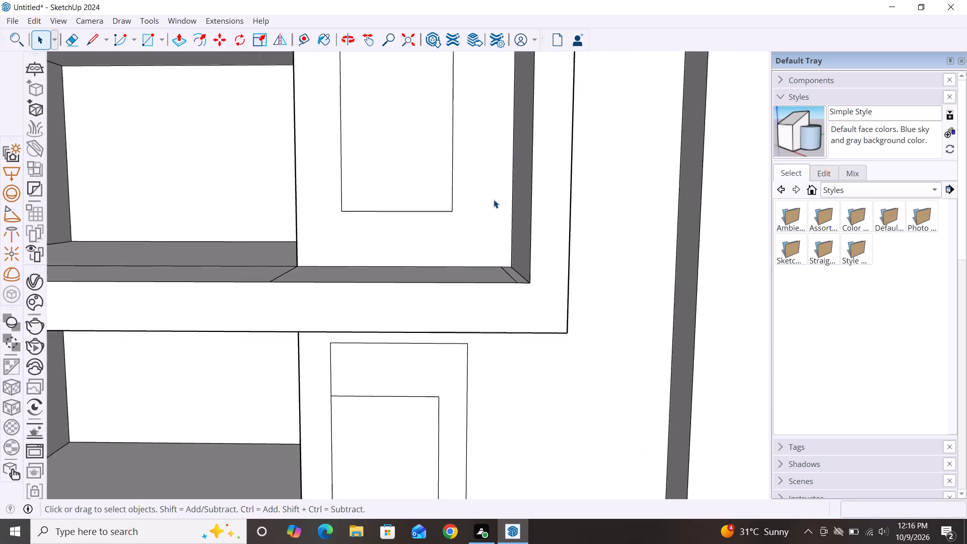
{"action": "scroll", "coordinate": [494, 199], "scroll_direction": "down", "scroll_amount": 10}
{"action": "scroll", "coordinate": [558, 321], "scroll_direction": "down", "scroll_amount": 1}
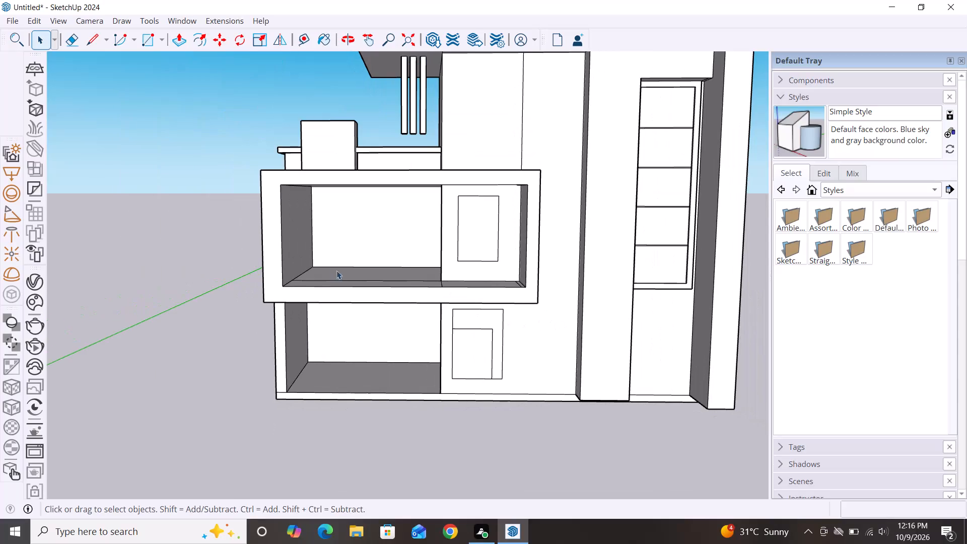
{"action": "scroll", "coordinate": [309, 244], "scroll_direction": "up", "scroll_amount": 1}
{"action": "key", "text": "p"}
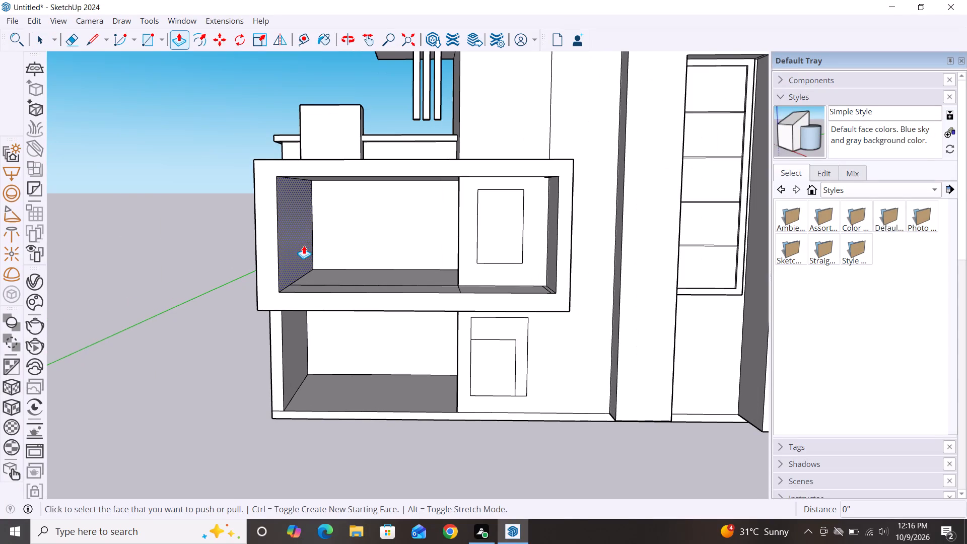
{"action": "left_click", "coordinate": [294, 247]}
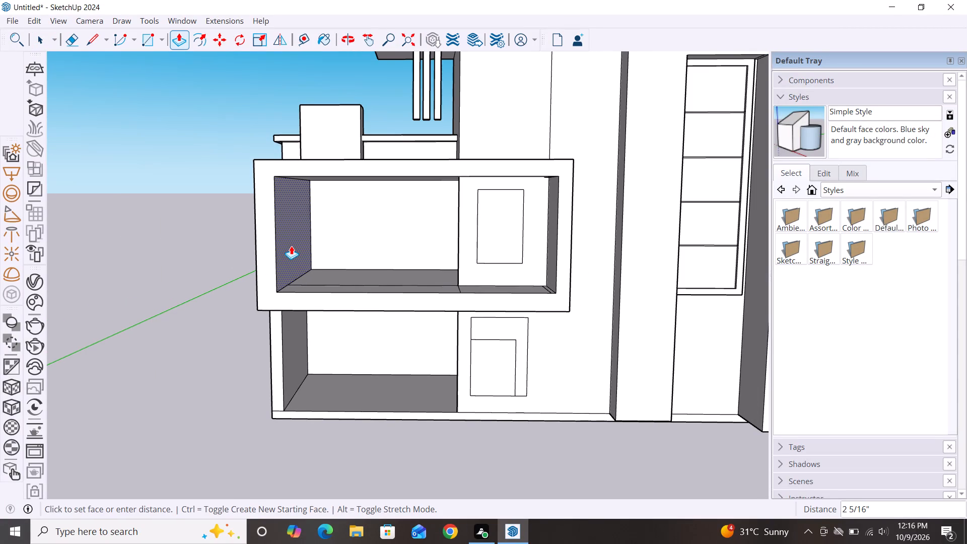
{"action": "left_click", "coordinate": [291, 246]}
{"action": "key", "text": "space"}
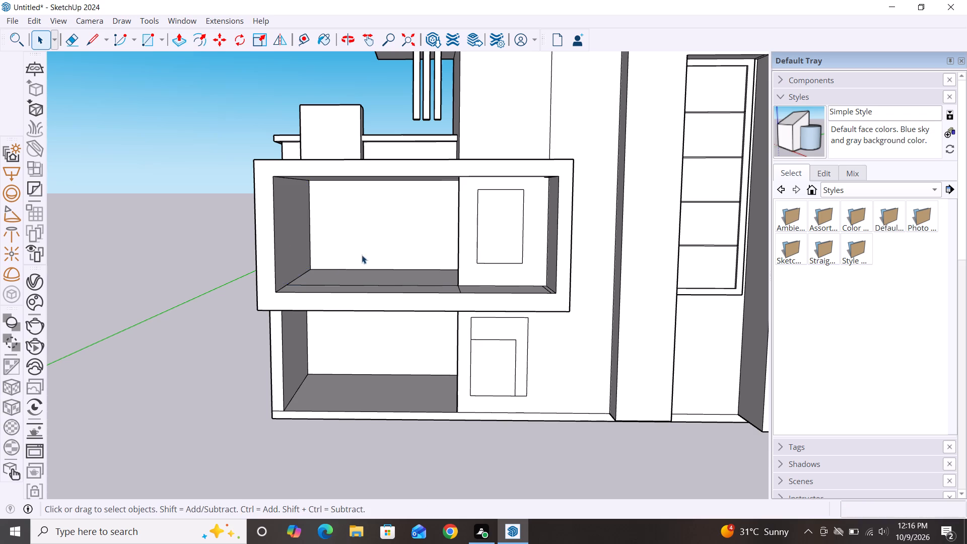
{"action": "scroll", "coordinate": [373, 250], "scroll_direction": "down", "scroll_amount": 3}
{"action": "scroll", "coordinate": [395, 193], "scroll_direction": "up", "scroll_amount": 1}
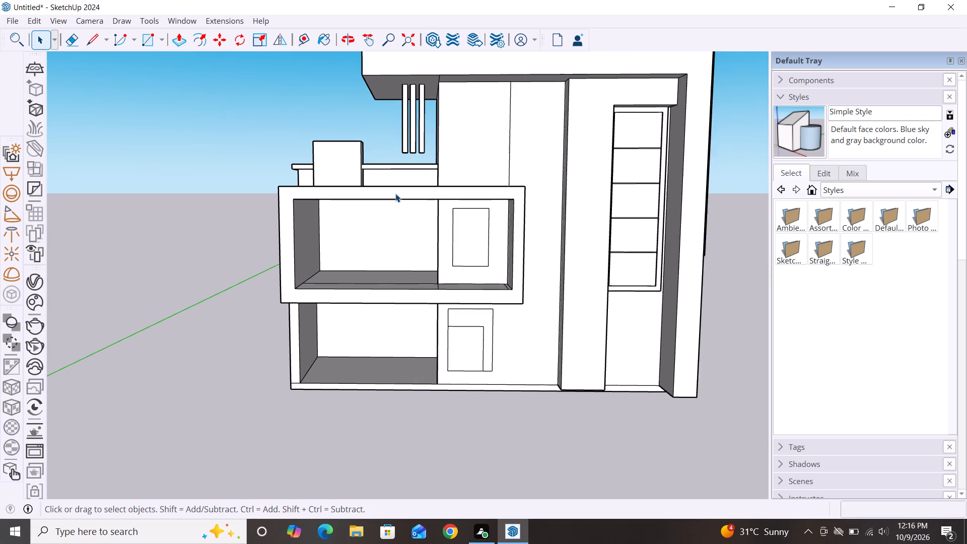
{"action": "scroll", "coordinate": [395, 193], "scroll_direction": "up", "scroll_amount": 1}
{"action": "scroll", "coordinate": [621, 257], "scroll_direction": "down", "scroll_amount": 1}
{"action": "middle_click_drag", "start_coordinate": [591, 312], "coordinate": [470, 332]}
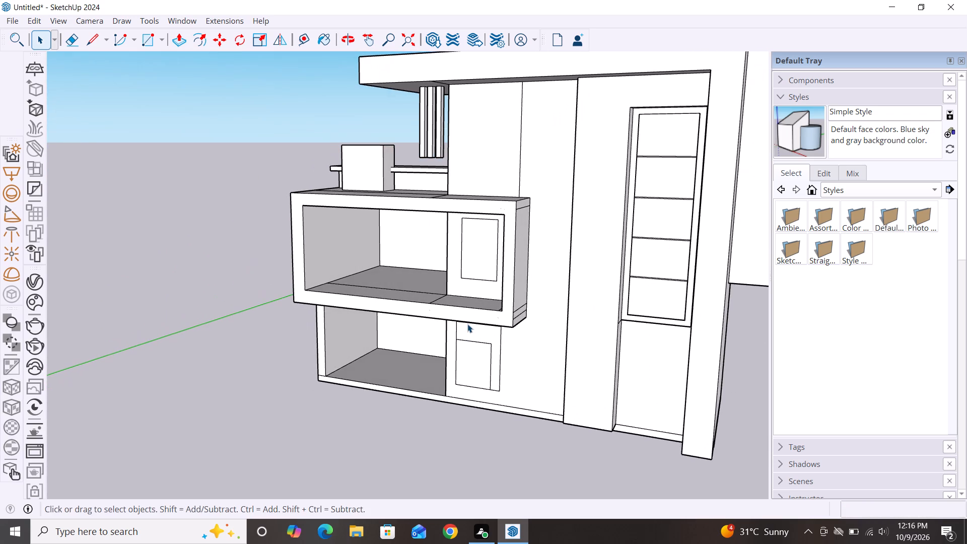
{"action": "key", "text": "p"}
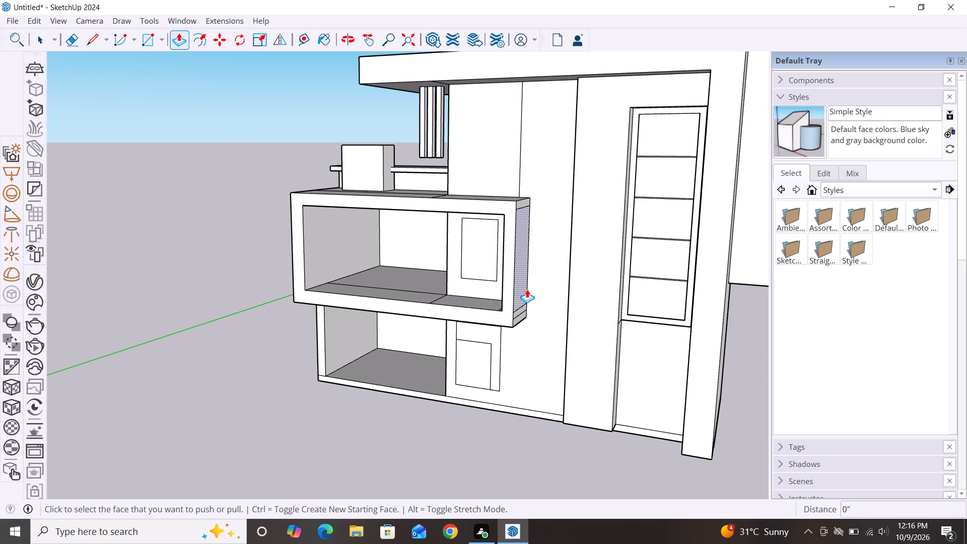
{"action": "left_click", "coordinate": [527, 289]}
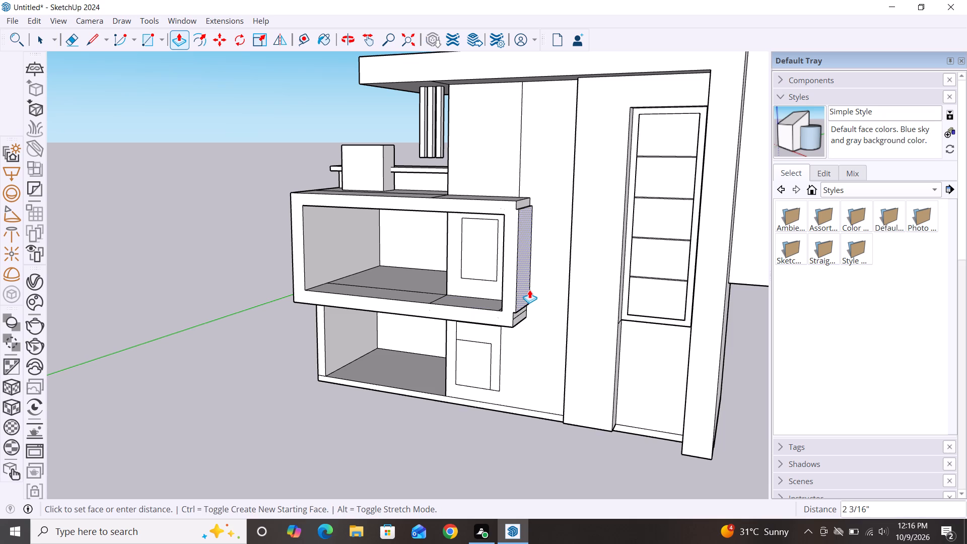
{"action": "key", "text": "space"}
Erase the two lower seam lines and the upper seam line on the frame's right outer side.
{"action": "scroll", "coordinate": [529, 290], "scroll_direction": "up", "scroll_amount": 8}
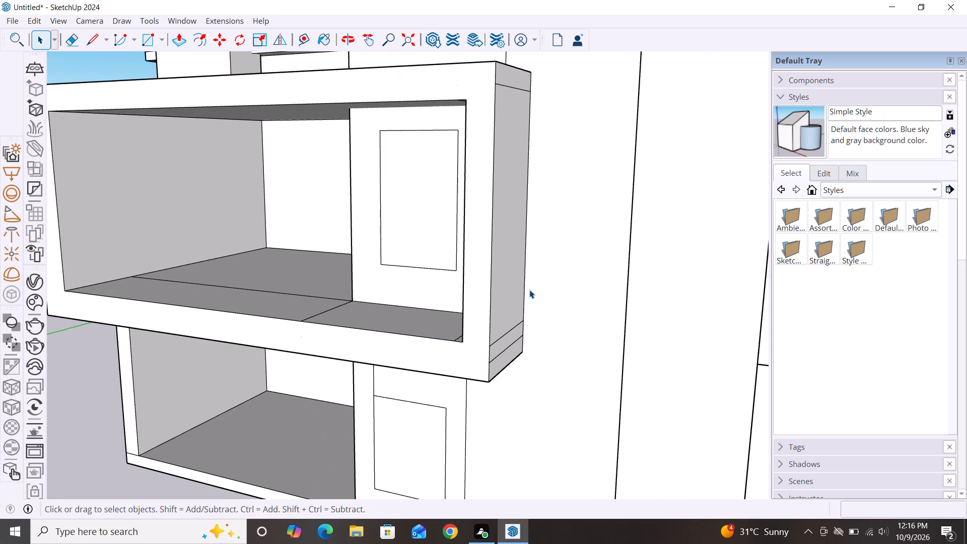
{"action": "key", "text": "e"}
{"action": "left_click", "coordinate": [504, 335]}
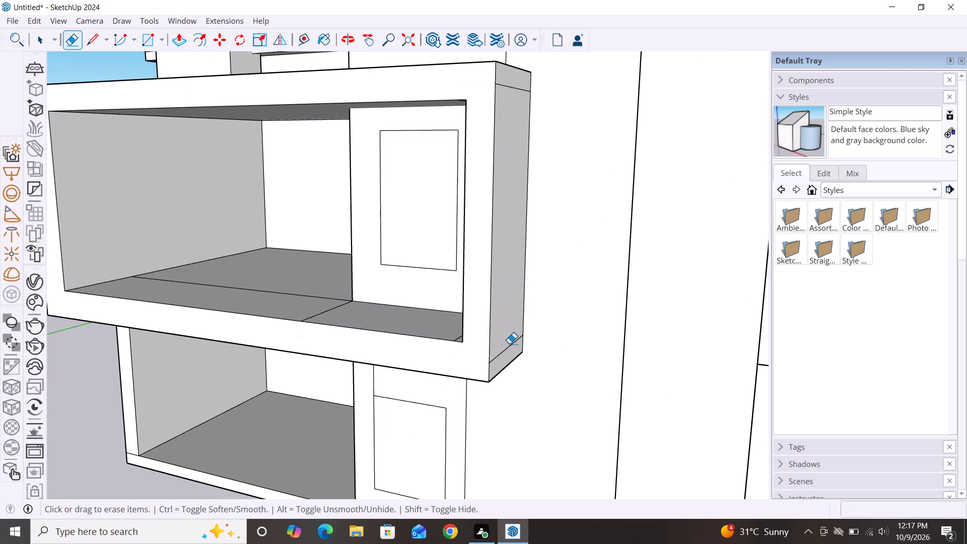
{"action": "left_click", "coordinate": [511, 346]}
{"action": "left_click", "coordinate": [510, 85]}
Push/Pull the frame's whole right outer side face outward by about 1 7/16".
{"action": "key", "text": "p"}
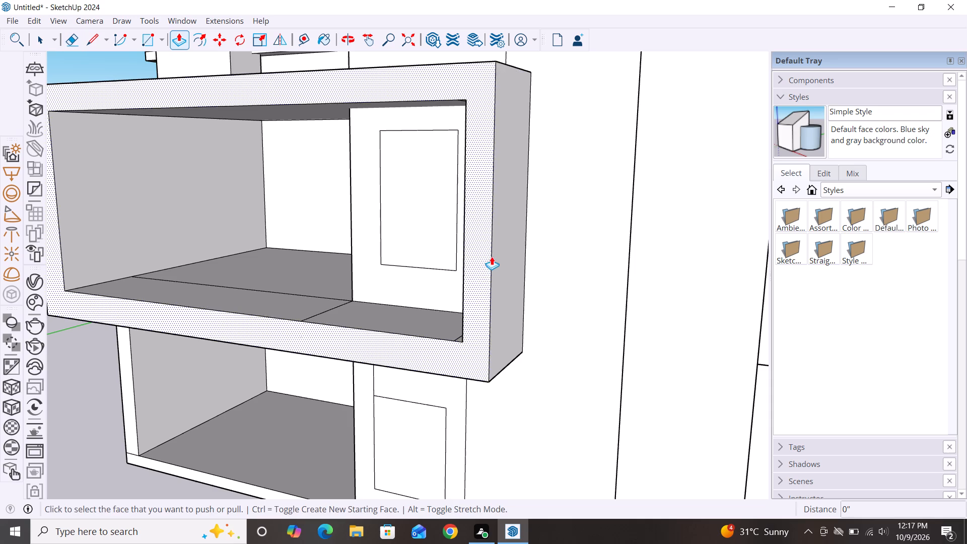
{"action": "left_click", "coordinate": [509, 259]}
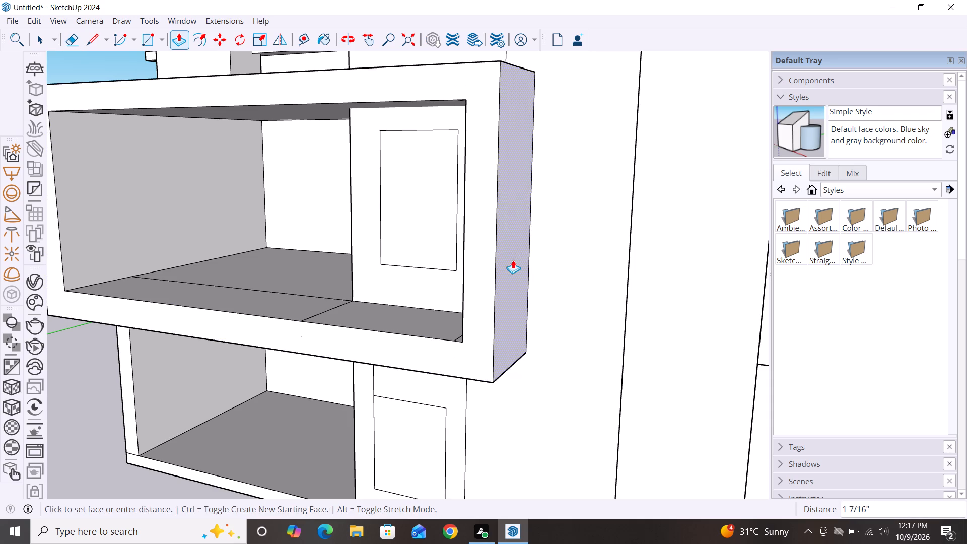
{"action": "left_click", "coordinate": [513, 260]}
{"action": "key", "text": "space"}
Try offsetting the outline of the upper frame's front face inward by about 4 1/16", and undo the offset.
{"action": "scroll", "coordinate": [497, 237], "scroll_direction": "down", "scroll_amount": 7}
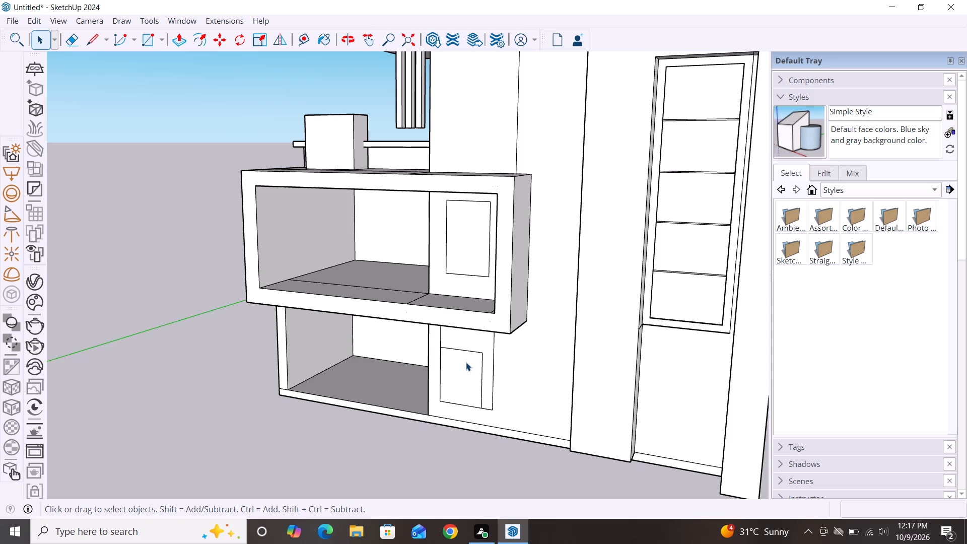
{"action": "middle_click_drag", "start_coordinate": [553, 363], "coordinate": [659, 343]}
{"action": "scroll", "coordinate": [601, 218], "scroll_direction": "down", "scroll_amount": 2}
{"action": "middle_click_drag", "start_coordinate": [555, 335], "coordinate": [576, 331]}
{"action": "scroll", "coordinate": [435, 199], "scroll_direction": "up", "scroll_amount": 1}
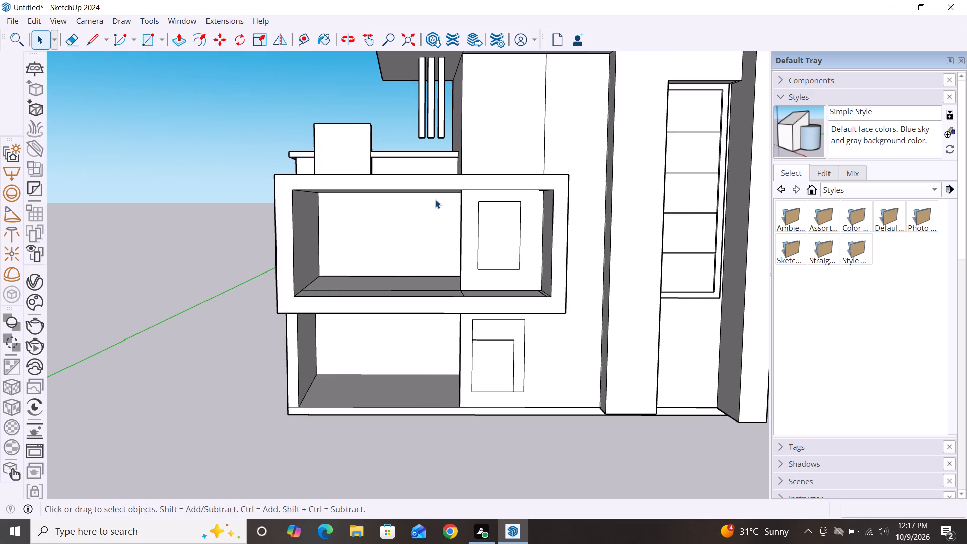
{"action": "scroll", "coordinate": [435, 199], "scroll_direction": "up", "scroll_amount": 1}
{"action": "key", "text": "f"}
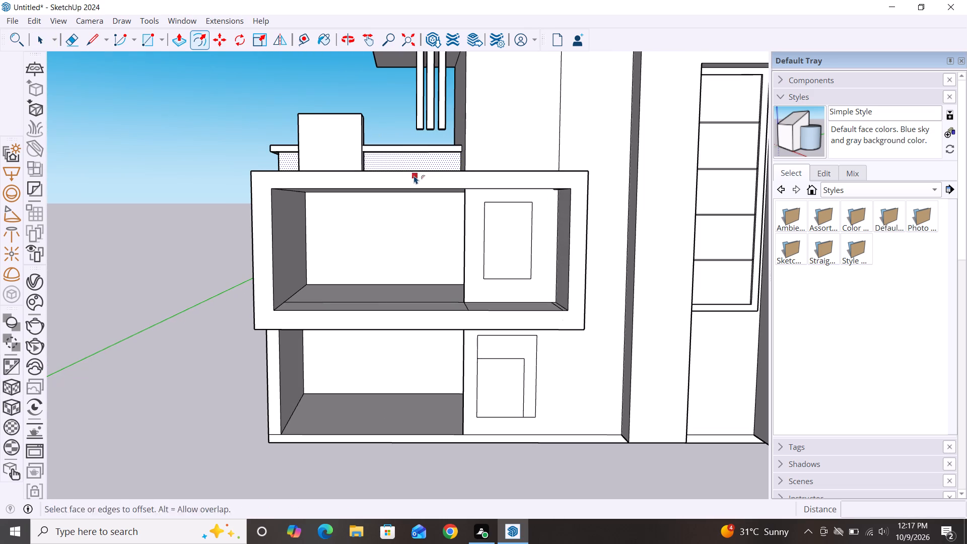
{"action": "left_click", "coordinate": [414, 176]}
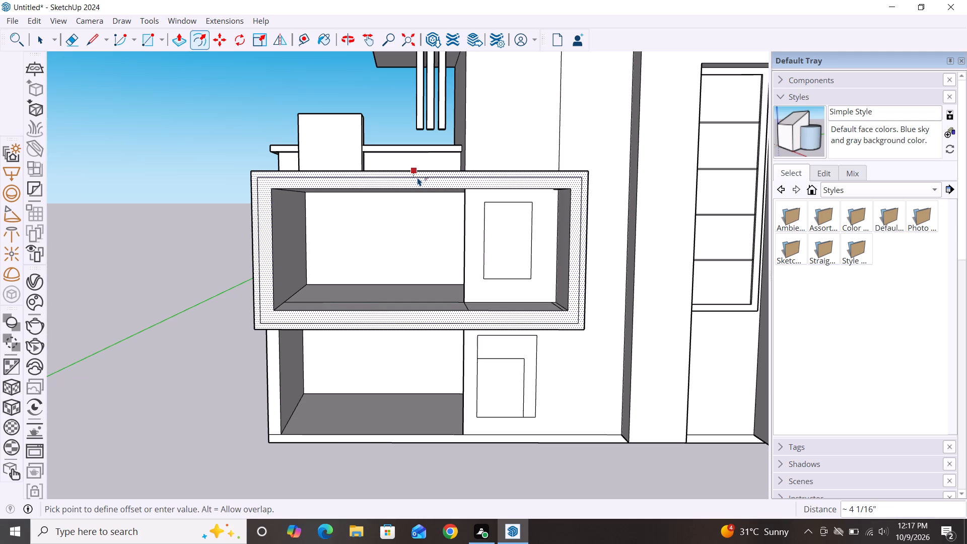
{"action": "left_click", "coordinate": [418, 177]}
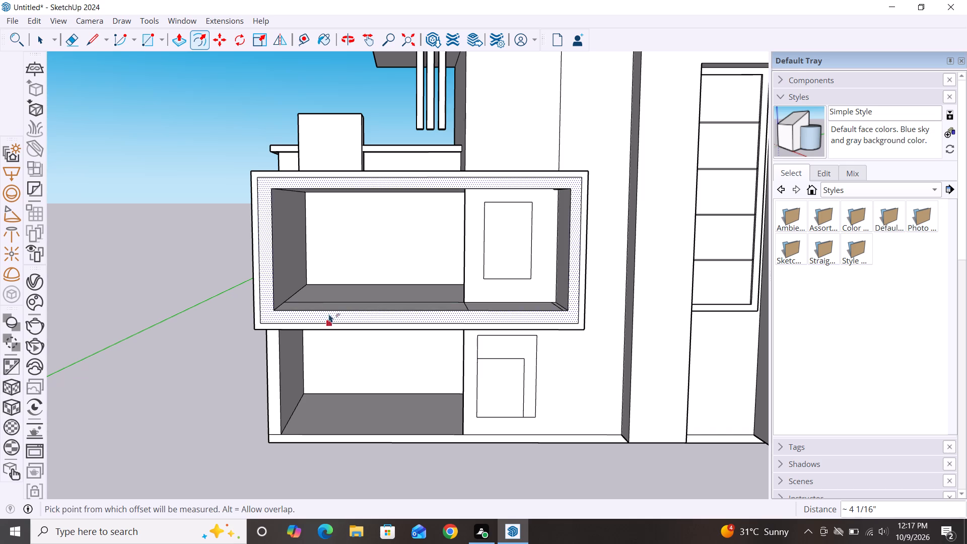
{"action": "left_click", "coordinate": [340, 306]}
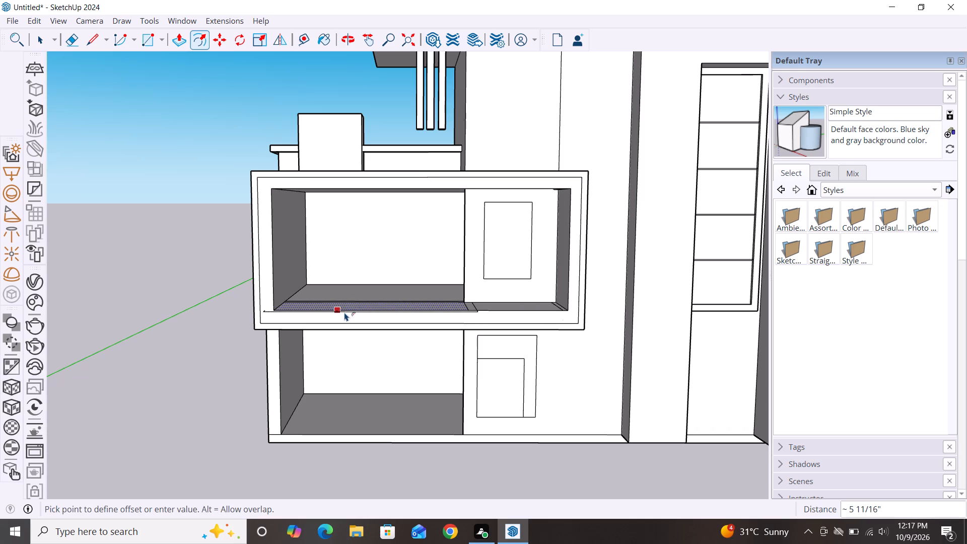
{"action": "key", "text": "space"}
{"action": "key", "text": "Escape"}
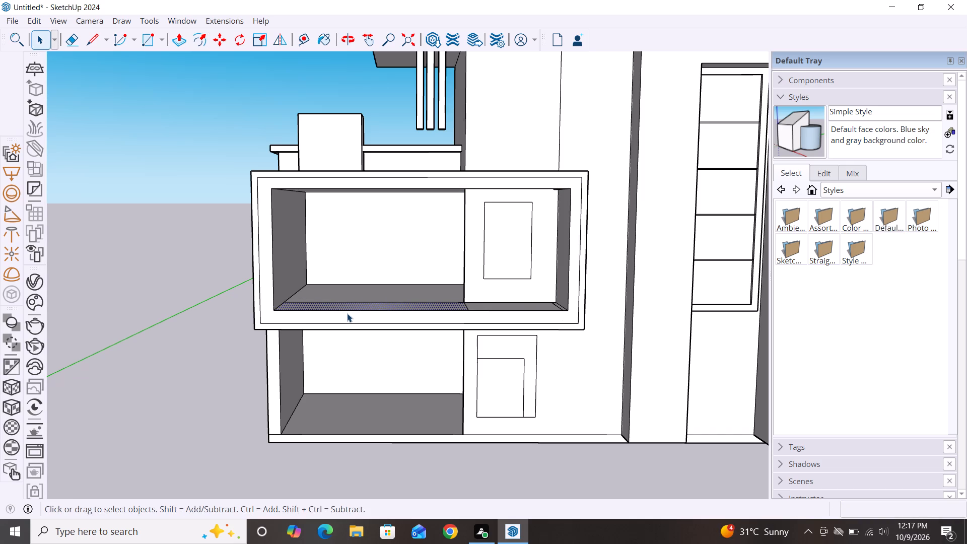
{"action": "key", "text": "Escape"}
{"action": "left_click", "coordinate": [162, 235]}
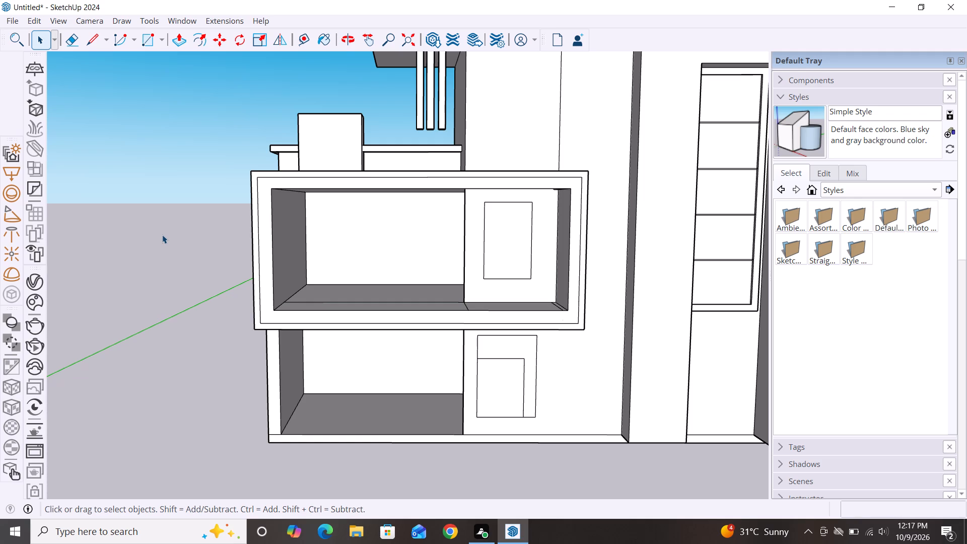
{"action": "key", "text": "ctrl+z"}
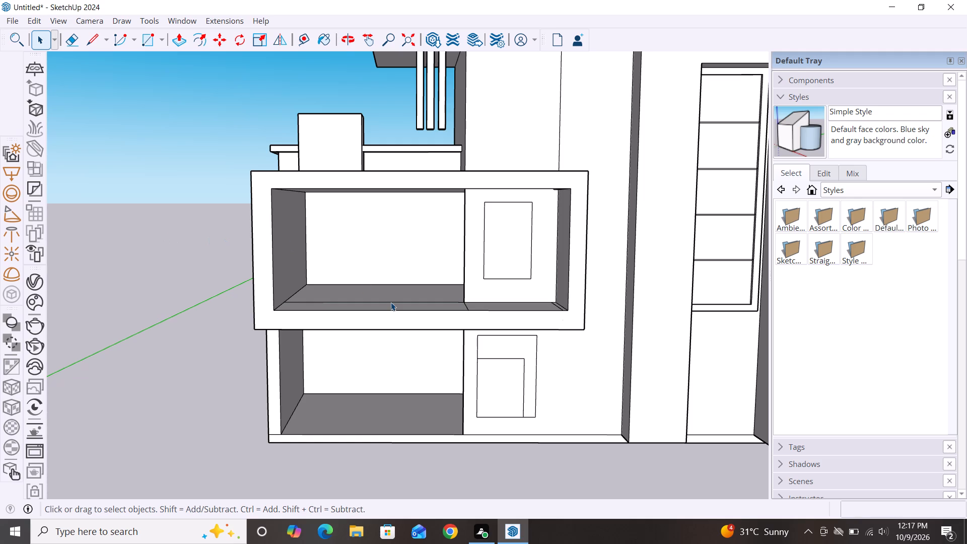
Erase the long seam line and the short cross seam line on the floor of the upper opening.
{"action": "middle_click_drag", "start_coordinate": [391, 302], "coordinate": [380, 354]}
{"action": "scroll", "coordinate": [401, 327], "scroll_direction": "up", "scroll_amount": 3}
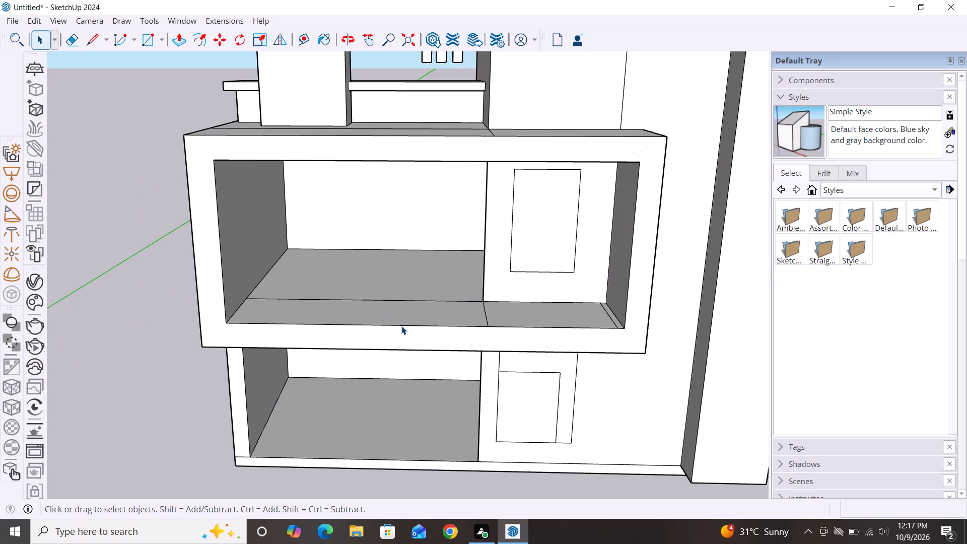
{"action": "key", "text": "e"}
{"action": "left_click", "coordinate": [374, 299]}
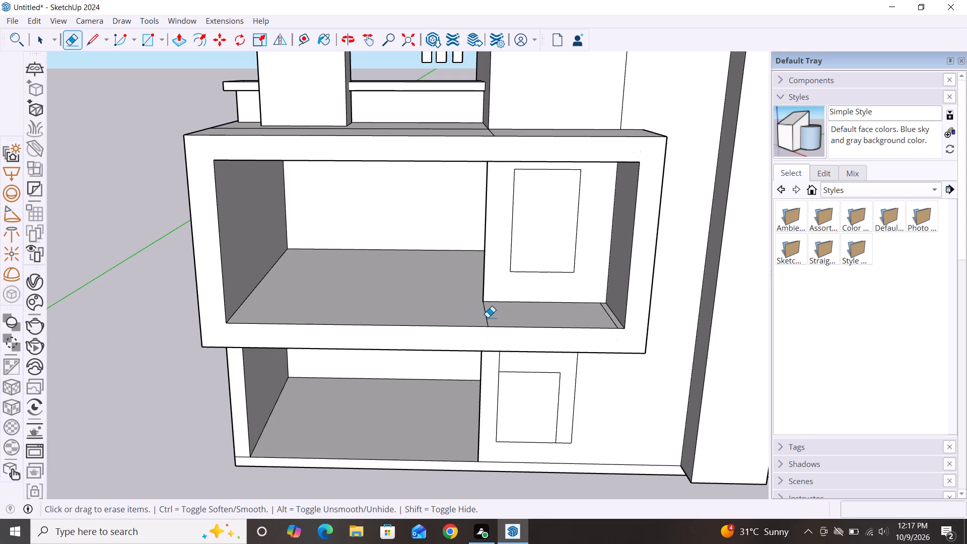
{"action": "left_click", "coordinate": [488, 316]}
{"action": "scroll", "coordinate": [451, 294], "scroll_direction": "down", "scroll_amount": 3}
{"action": "scroll", "coordinate": [376, 234], "scroll_direction": "down", "scroll_amount": 2}
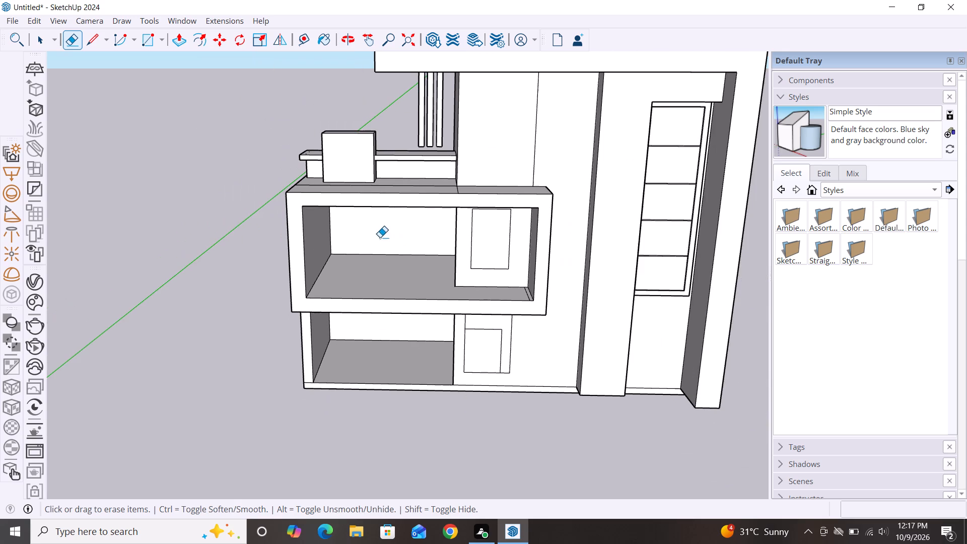
{"action": "key", "text": "space"}
Offset the outer outline of the upper frame's front face inward by about 3 3/16".
{"action": "middle_click_drag", "start_coordinate": [413, 442], "coordinate": [423, 330], "text": "alt"}
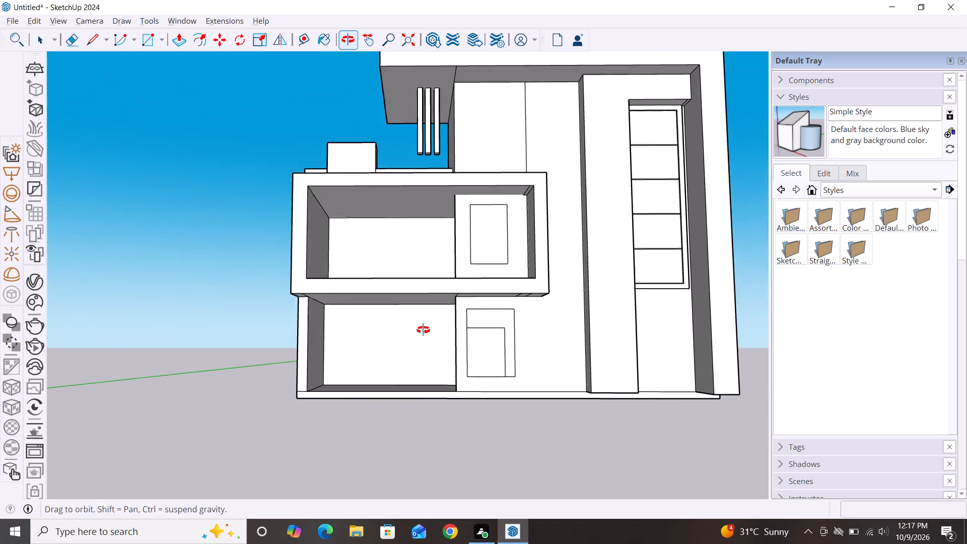
{"action": "middle_click_drag", "start_coordinate": [423, 330], "coordinate": [431, 383], "text": "alt"}
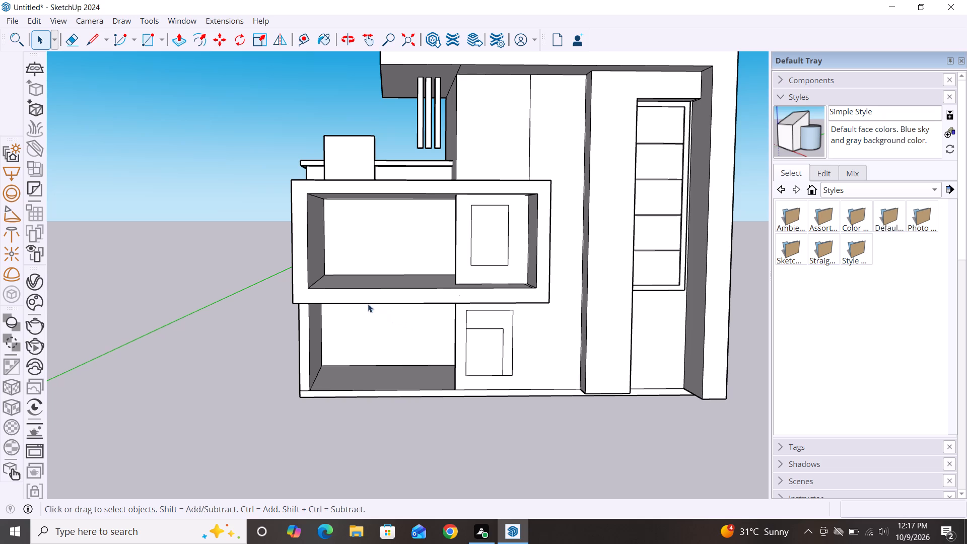
{"action": "key", "text": "f"}
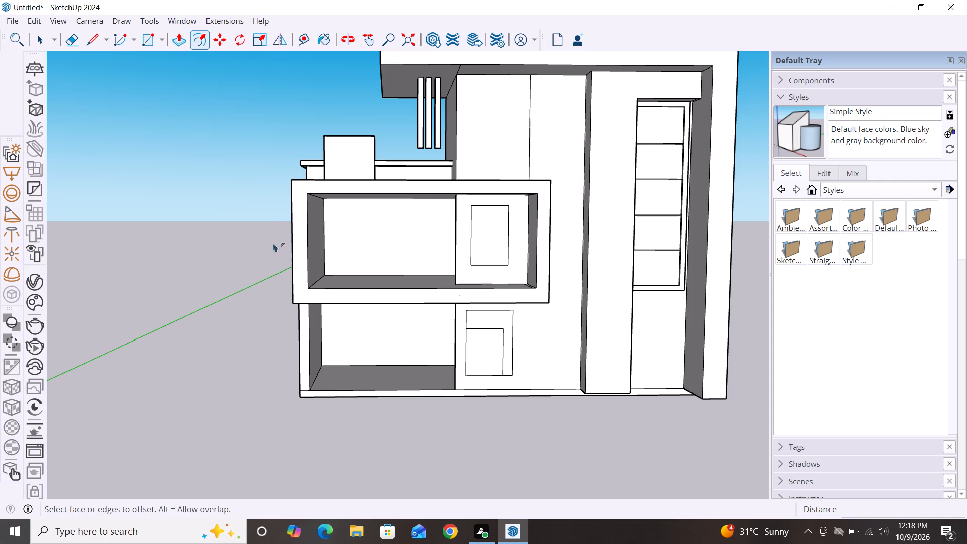
{"action": "left_click", "coordinate": [298, 263]}
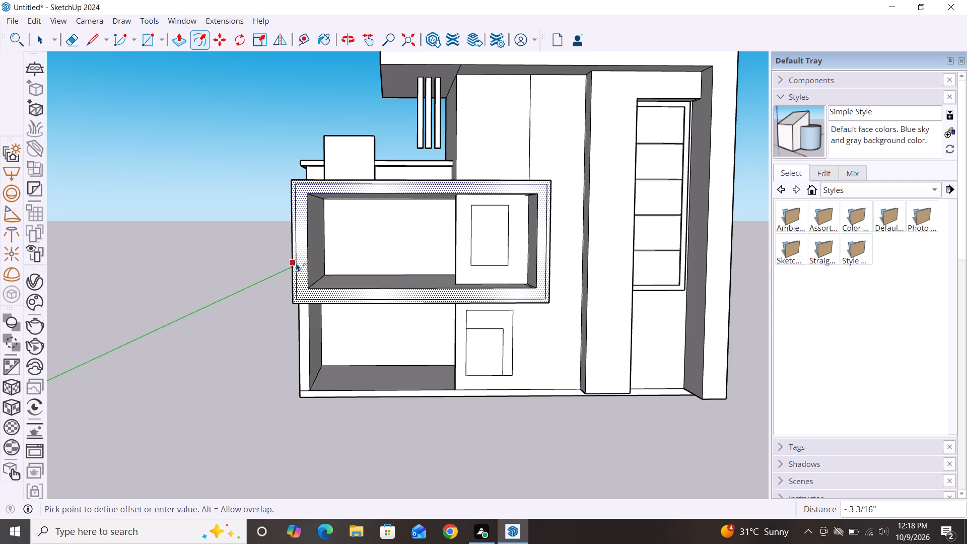
{"action": "left_click", "coordinate": [296, 263]}
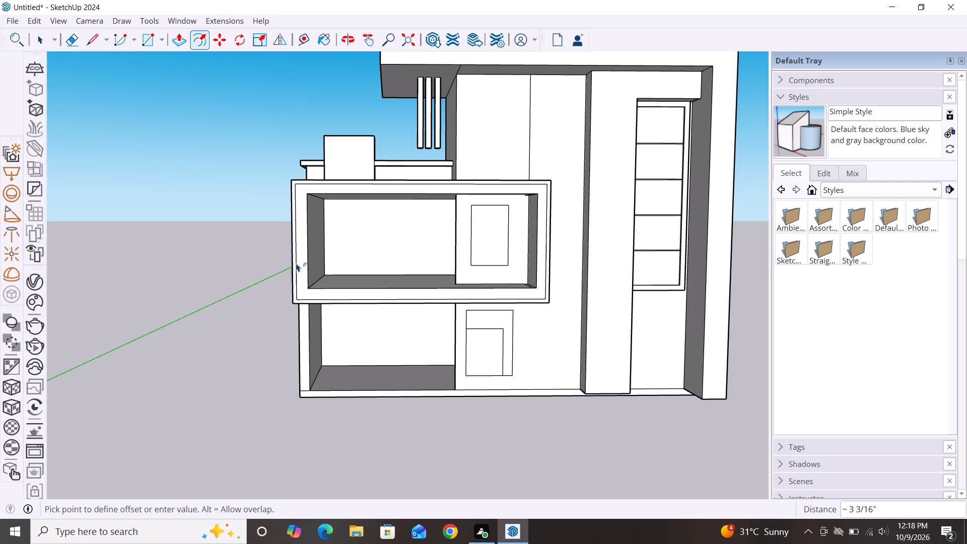
{"action": "left_click", "coordinate": [311, 258]}
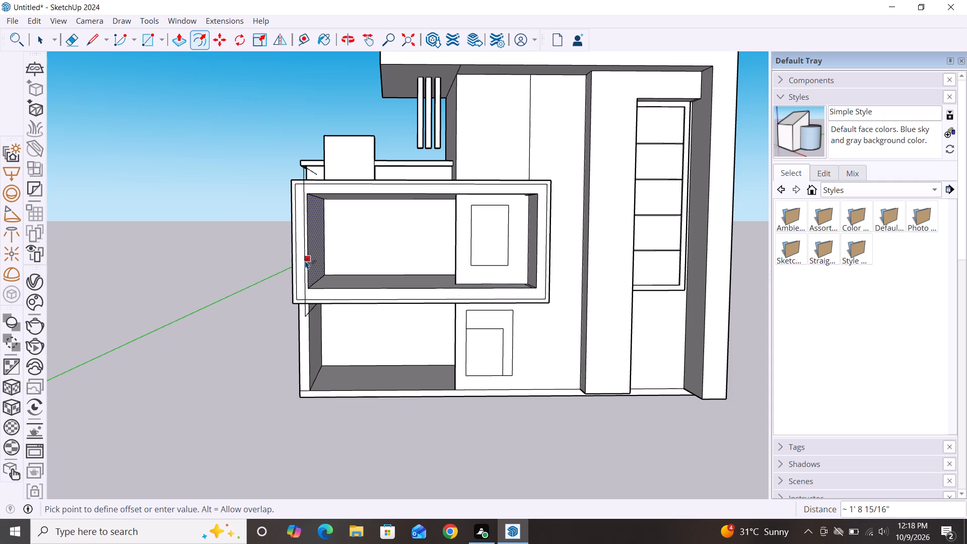
{"action": "key", "text": "Escape"}
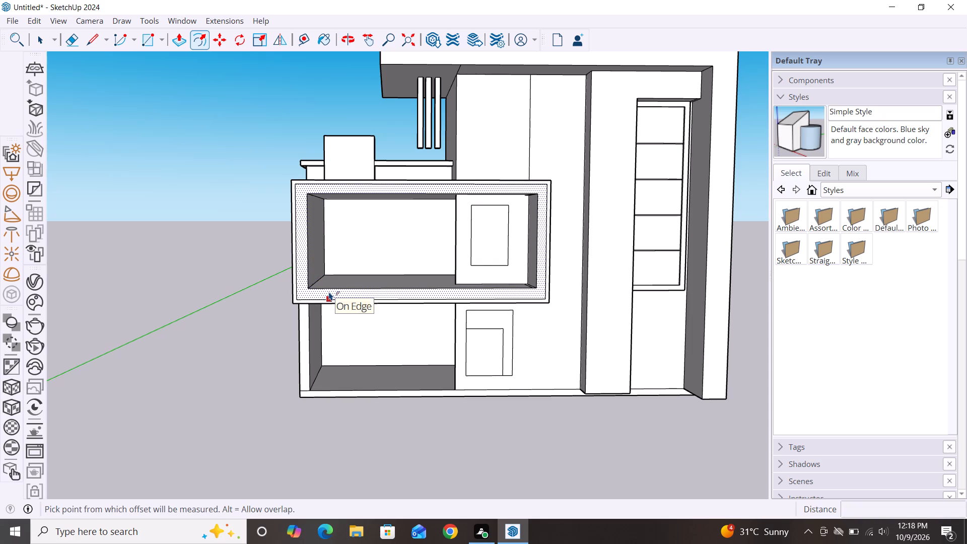
{"action": "key", "text": "space"}
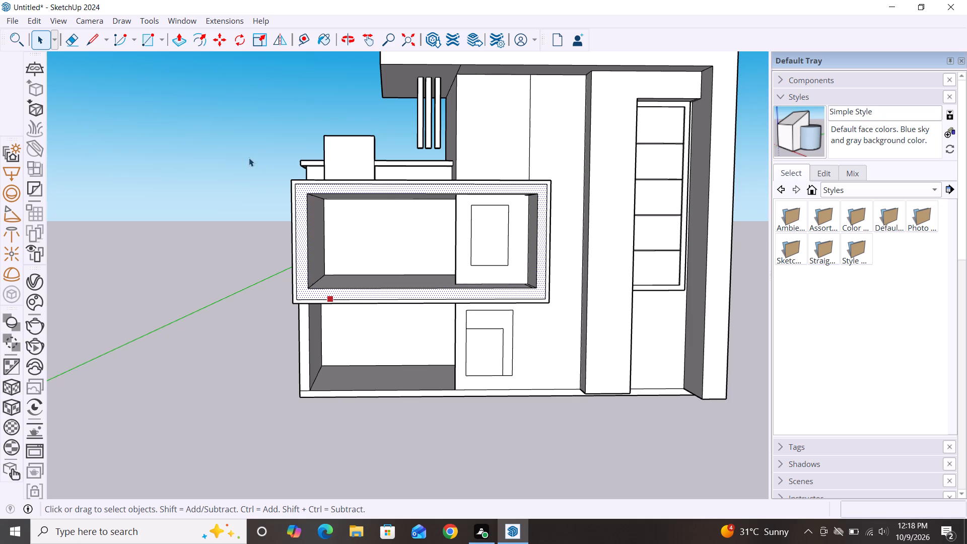
{"action": "left_click", "coordinate": [234, 158]}
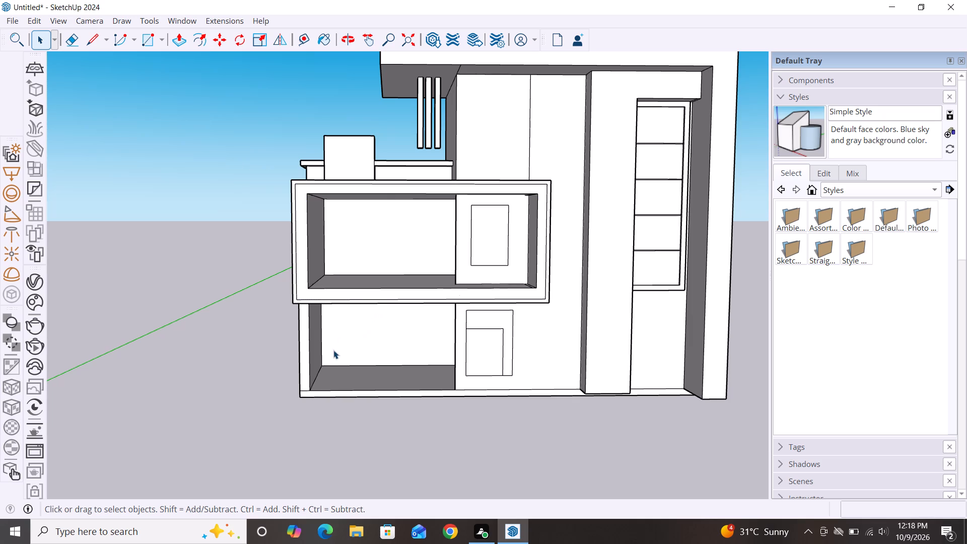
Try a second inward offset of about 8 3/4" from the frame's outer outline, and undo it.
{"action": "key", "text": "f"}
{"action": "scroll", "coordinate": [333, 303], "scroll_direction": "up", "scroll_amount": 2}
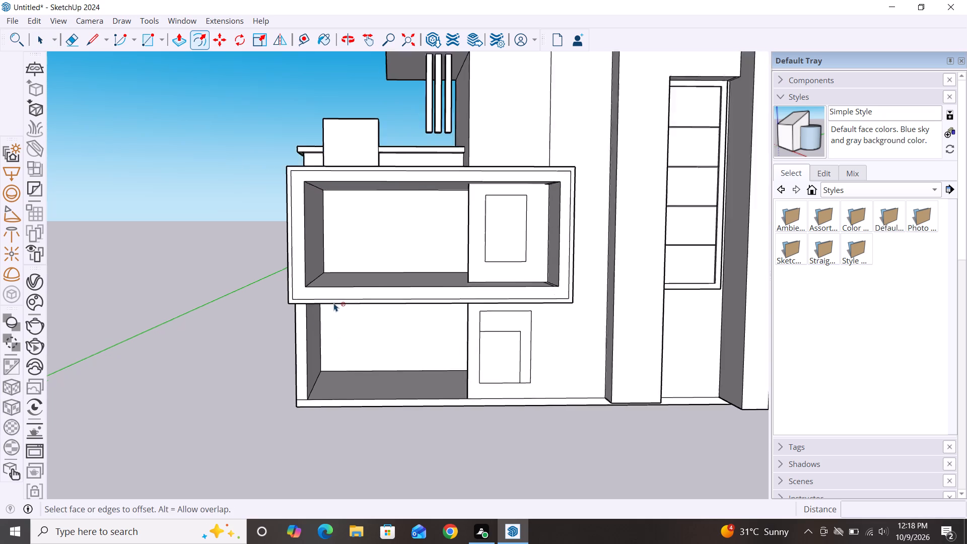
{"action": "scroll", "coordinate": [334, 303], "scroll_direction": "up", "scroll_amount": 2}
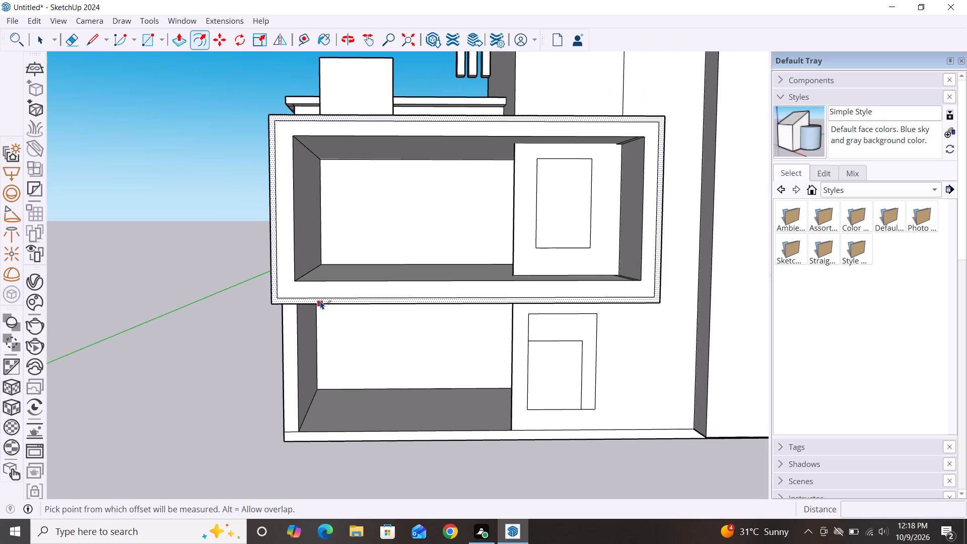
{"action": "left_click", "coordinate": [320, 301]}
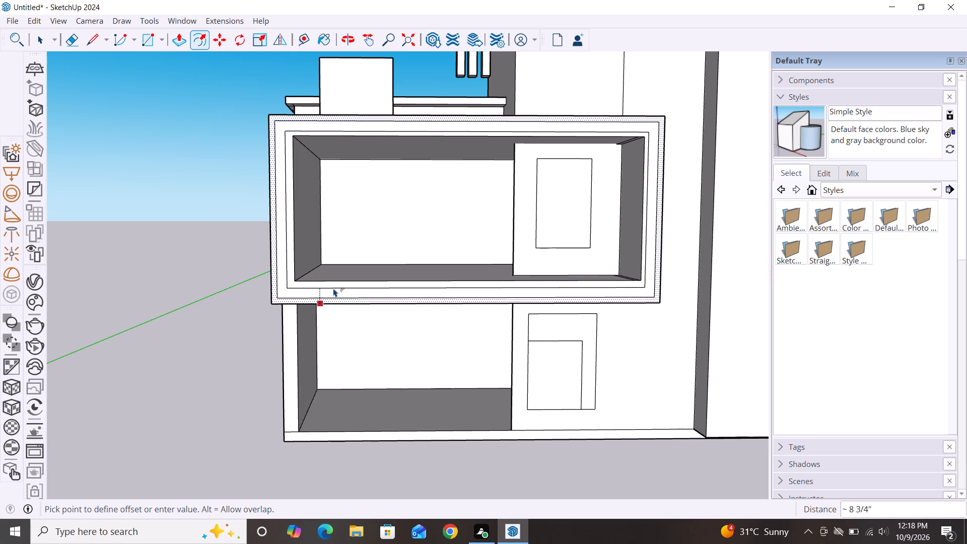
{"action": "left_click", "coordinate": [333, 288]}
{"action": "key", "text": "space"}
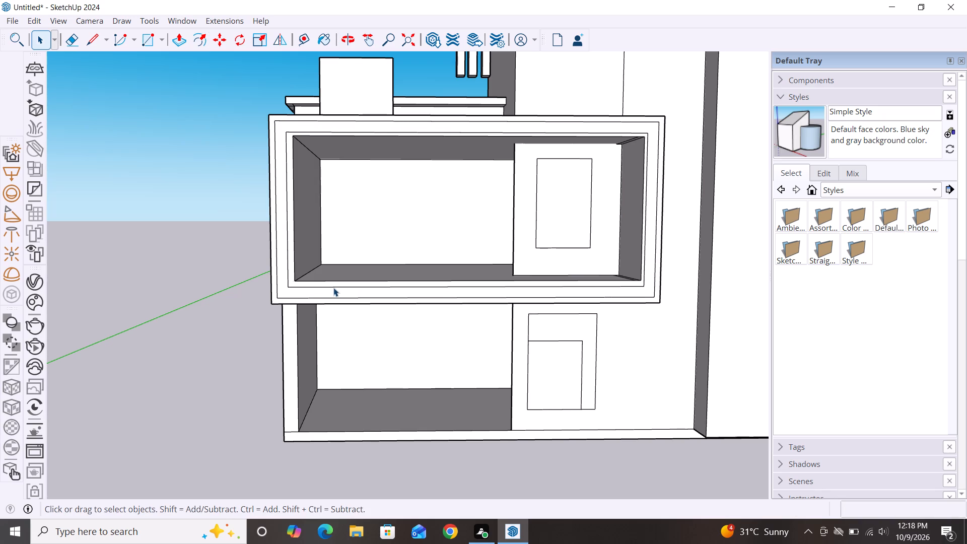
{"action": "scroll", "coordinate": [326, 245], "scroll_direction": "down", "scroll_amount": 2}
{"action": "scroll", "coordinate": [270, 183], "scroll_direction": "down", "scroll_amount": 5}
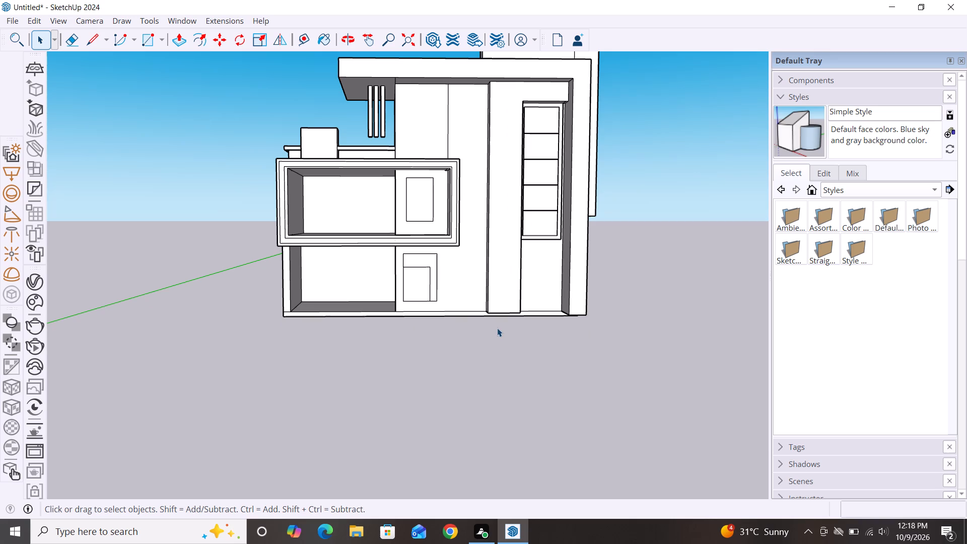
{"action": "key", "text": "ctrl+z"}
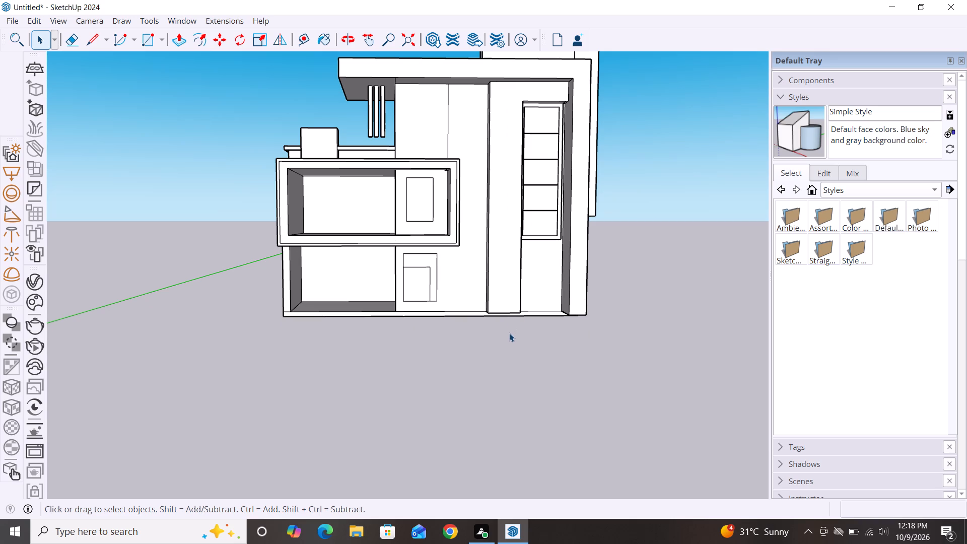
Draw a vertical rectangle about 30' 2 7/8" by 3' 6 3/16" below the facade's base, starting from its lower right corner.
{"action": "scroll", "coordinate": [508, 332], "scroll_direction": "down", "scroll_amount": 2}
{"action": "scroll", "coordinate": [639, 163], "scroll_direction": "down", "scroll_amount": 2}
{"action": "middle_click_drag", "start_coordinate": [592, 285], "coordinate": [558, 290]}
{"action": "scroll", "coordinate": [456, 259], "scroll_direction": "up", "scroll_amount": 3}
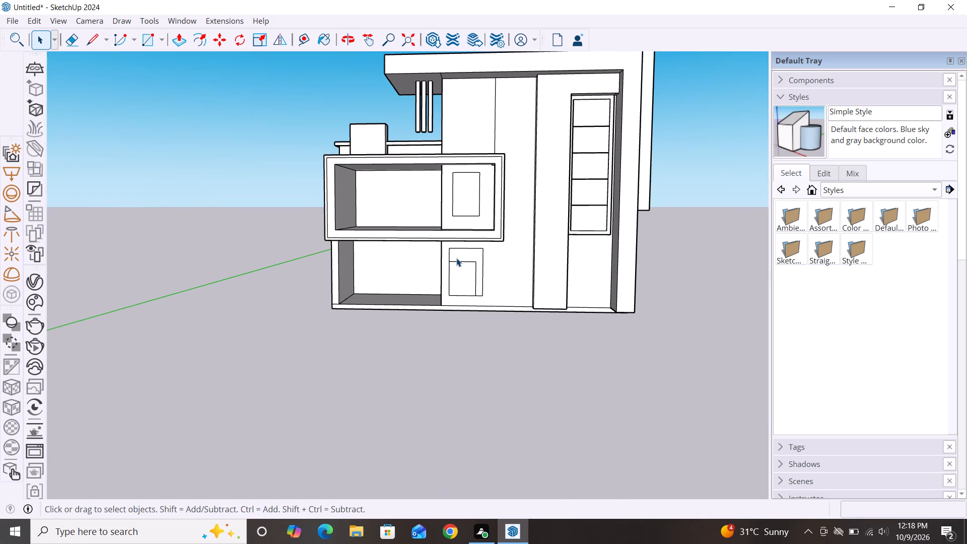
{"action": "scroll", "coordinate": [455, 258], "scroll_direction": "down", "scroll_amount": 2}
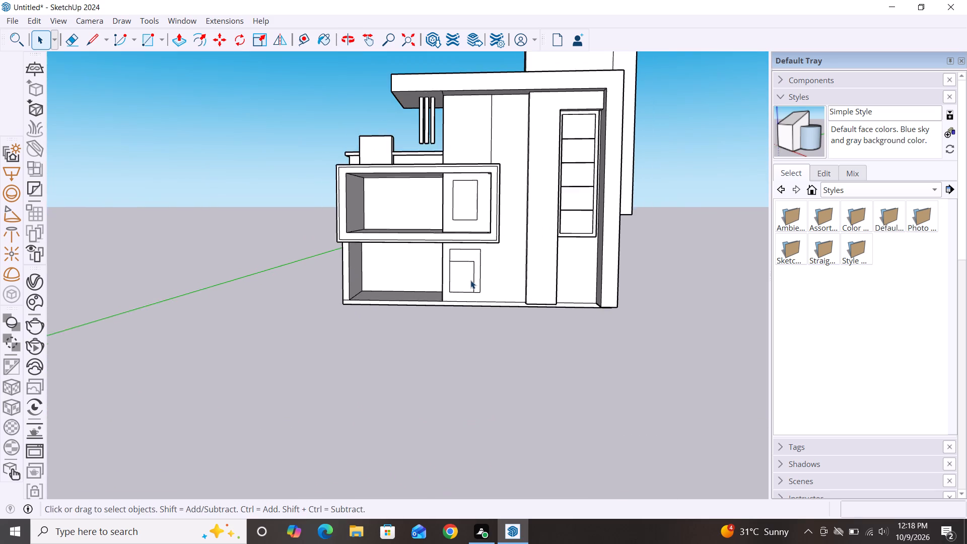
{"action": "scroll", "coordinate": [472, 283], "scroll_direction": "down", "scroll_amount": 2}
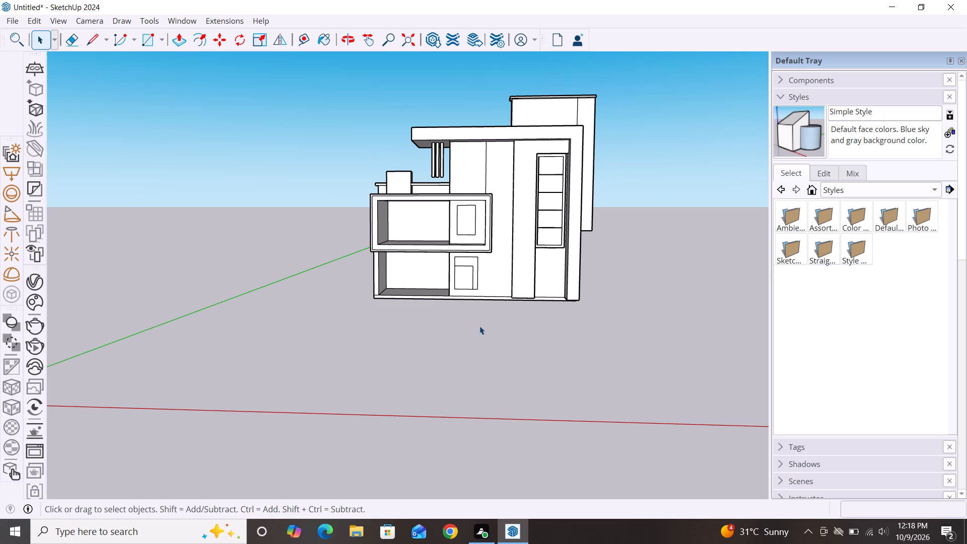
{"action": "scroll", "coordinate": [575, 314], "scroll_direction": "up", "scroll_amount": 2}
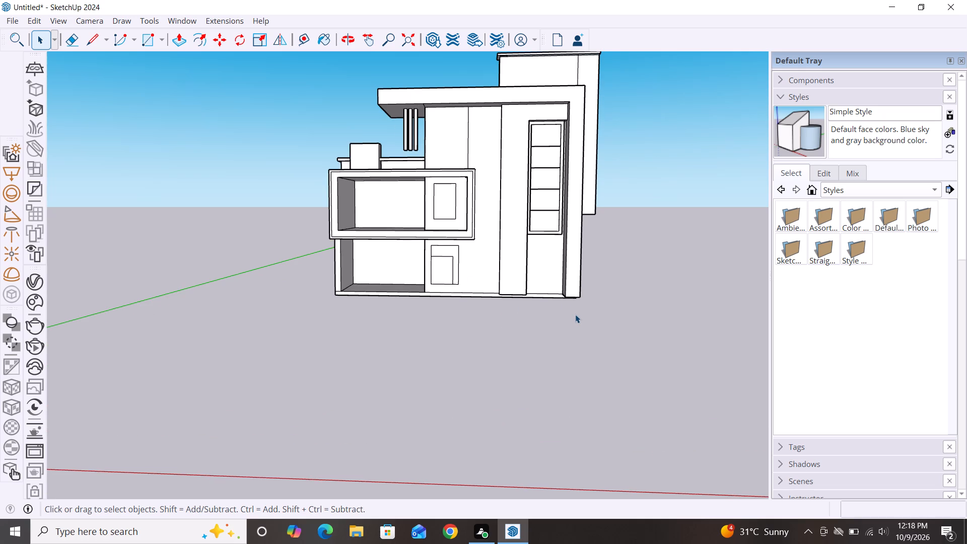
{"action": "key", "text": "r"}
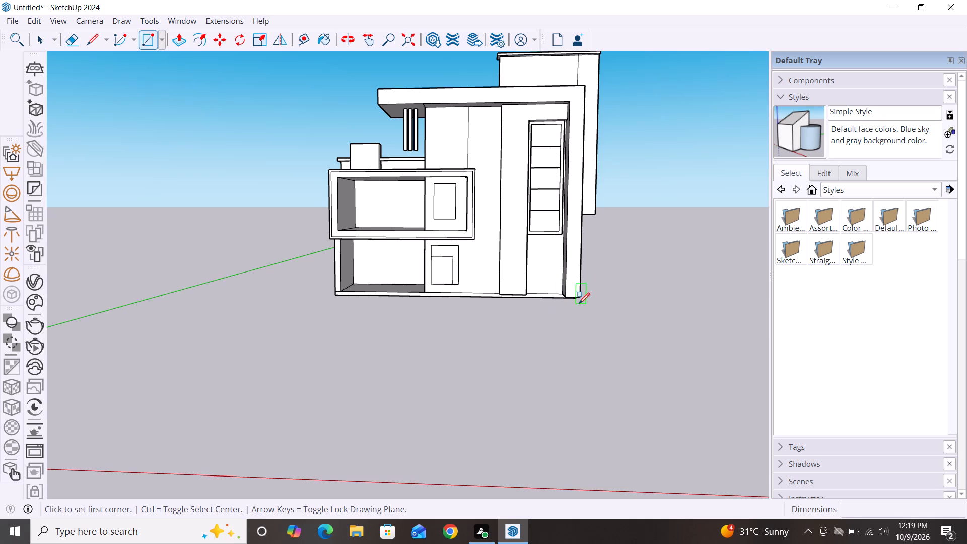
{"action": "left_click", "coordinate": [580, 294]}
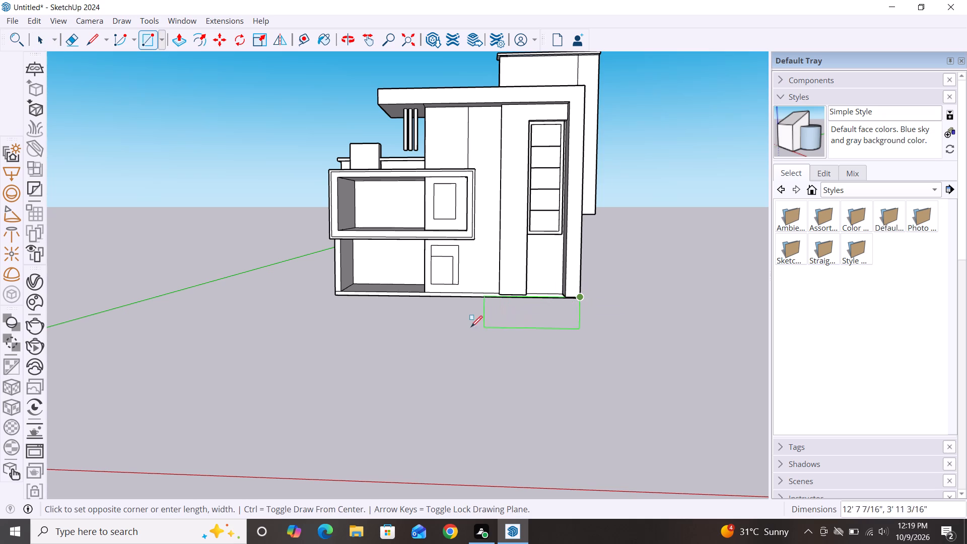
{"action": "left_click", "coordinate": [595, 316]}
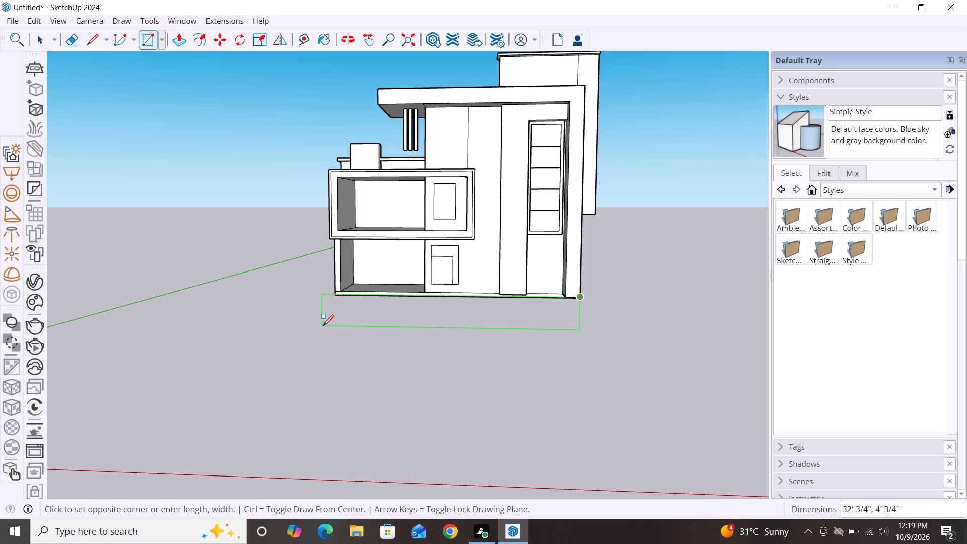
{"action": "left_click", "coordinate": [336, 322]}
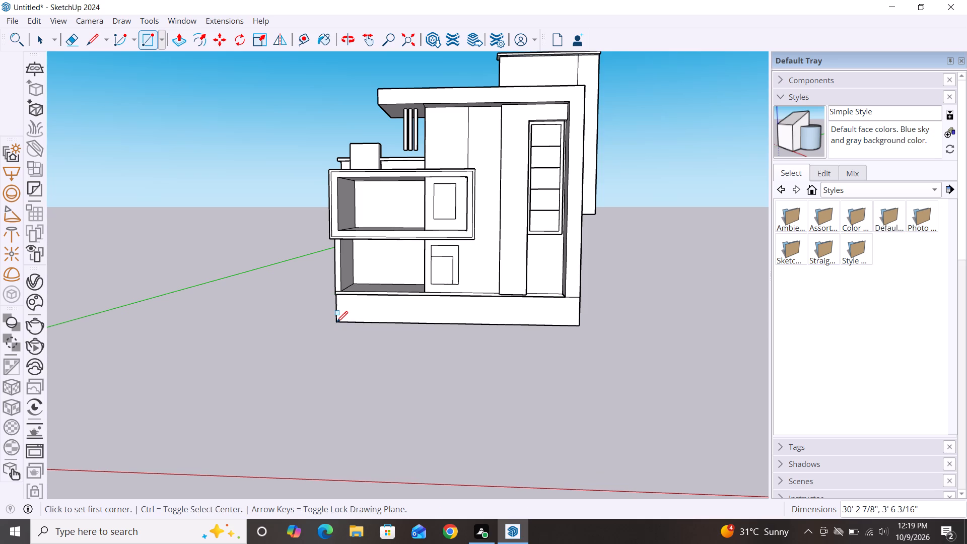
Undo the rectangle drawn below the facade's base.
{"action": "key", "text": "Escape"}
{"action": "key", "text": "ctrl+z"}
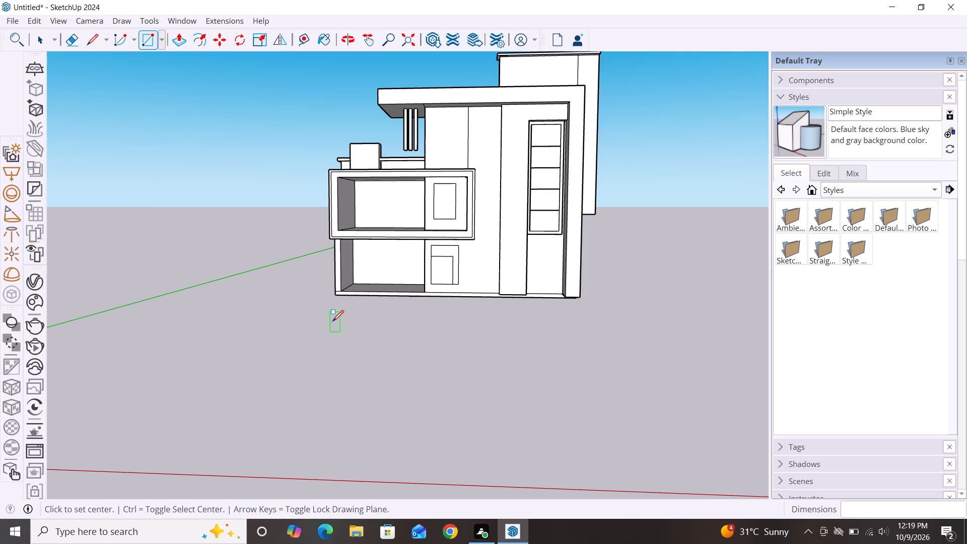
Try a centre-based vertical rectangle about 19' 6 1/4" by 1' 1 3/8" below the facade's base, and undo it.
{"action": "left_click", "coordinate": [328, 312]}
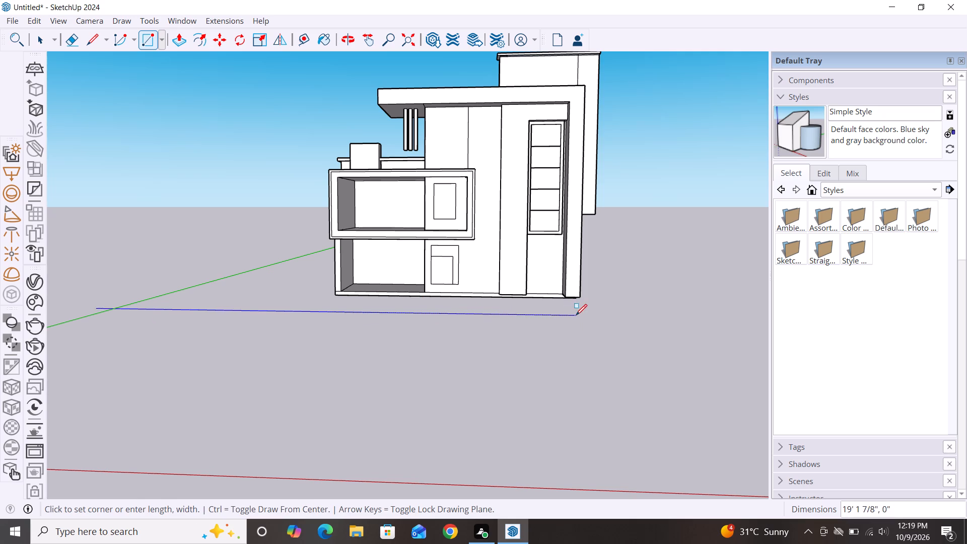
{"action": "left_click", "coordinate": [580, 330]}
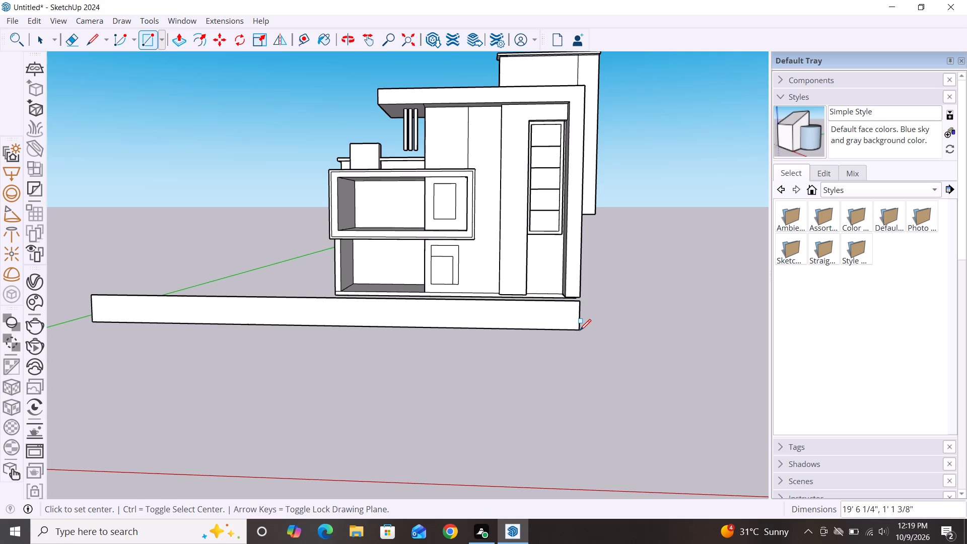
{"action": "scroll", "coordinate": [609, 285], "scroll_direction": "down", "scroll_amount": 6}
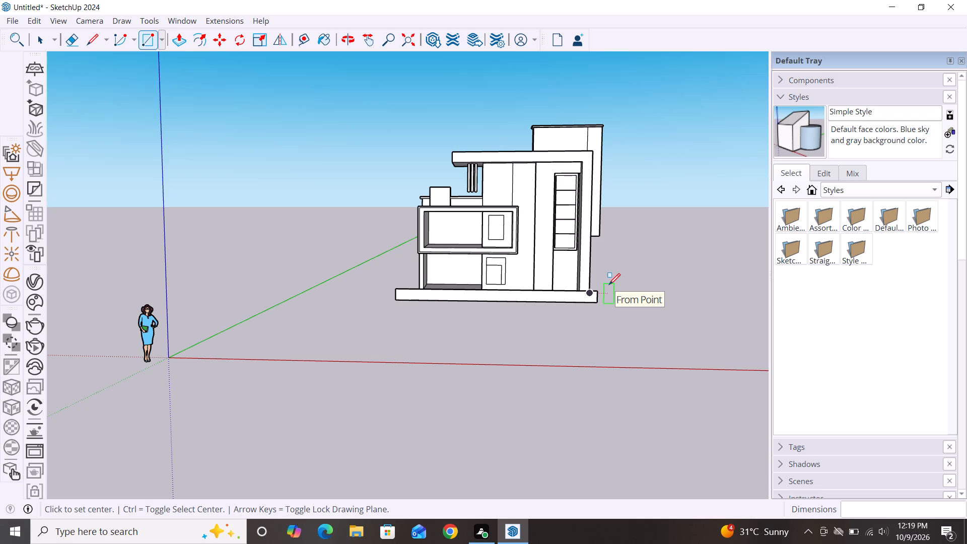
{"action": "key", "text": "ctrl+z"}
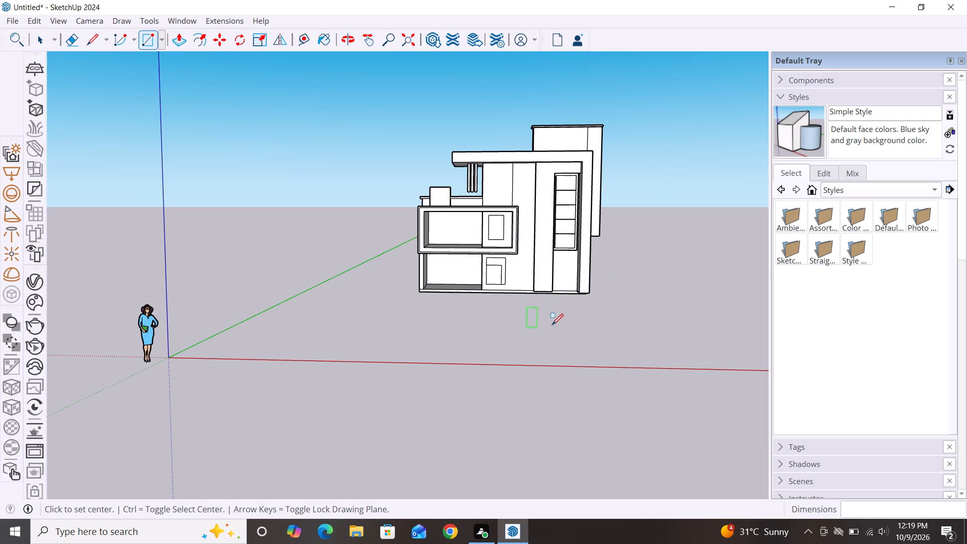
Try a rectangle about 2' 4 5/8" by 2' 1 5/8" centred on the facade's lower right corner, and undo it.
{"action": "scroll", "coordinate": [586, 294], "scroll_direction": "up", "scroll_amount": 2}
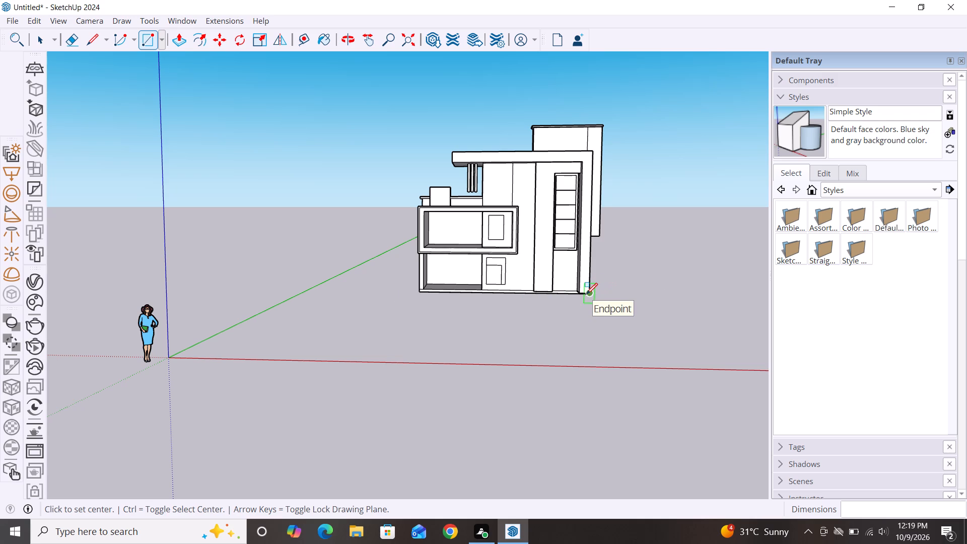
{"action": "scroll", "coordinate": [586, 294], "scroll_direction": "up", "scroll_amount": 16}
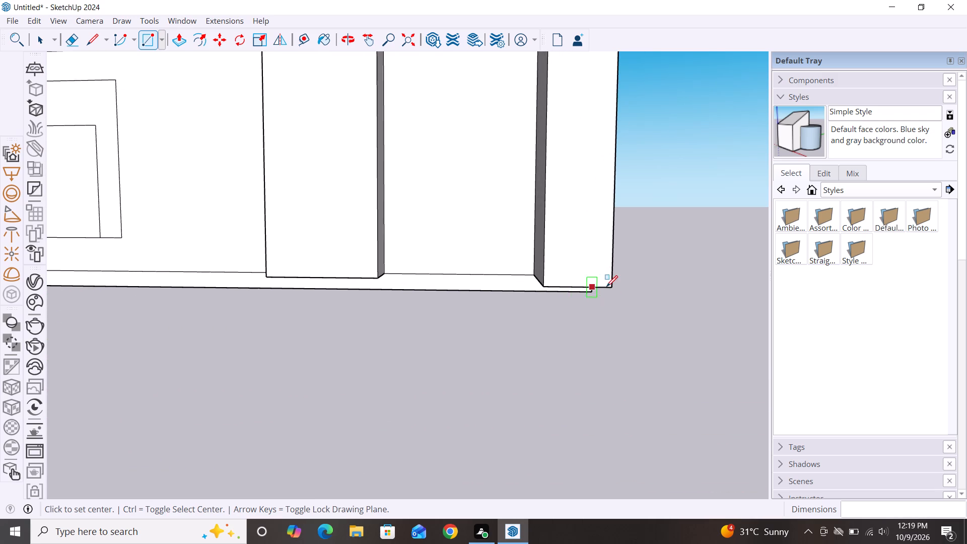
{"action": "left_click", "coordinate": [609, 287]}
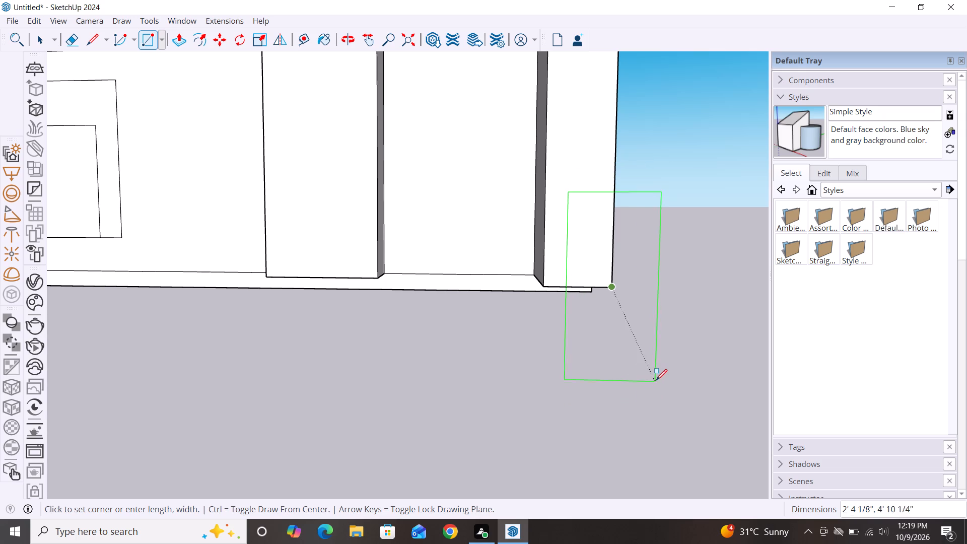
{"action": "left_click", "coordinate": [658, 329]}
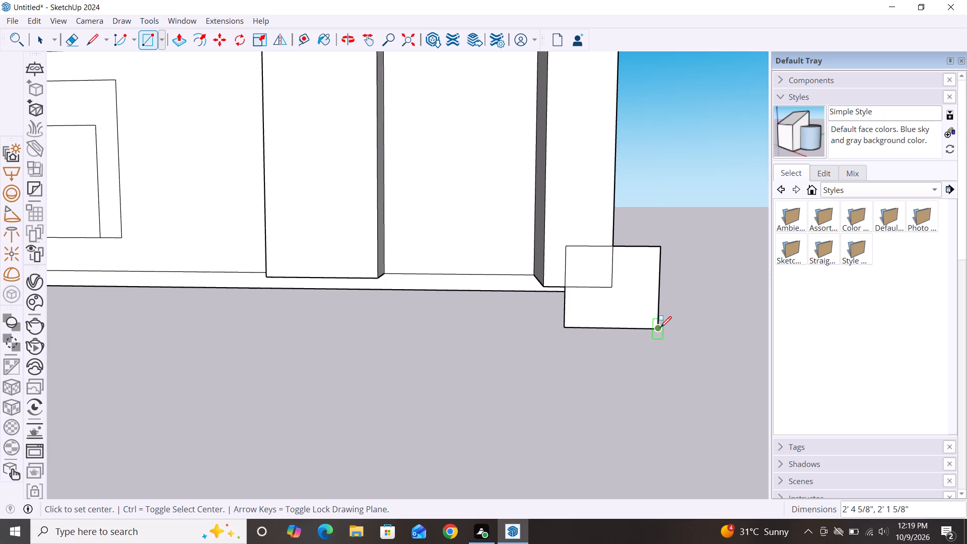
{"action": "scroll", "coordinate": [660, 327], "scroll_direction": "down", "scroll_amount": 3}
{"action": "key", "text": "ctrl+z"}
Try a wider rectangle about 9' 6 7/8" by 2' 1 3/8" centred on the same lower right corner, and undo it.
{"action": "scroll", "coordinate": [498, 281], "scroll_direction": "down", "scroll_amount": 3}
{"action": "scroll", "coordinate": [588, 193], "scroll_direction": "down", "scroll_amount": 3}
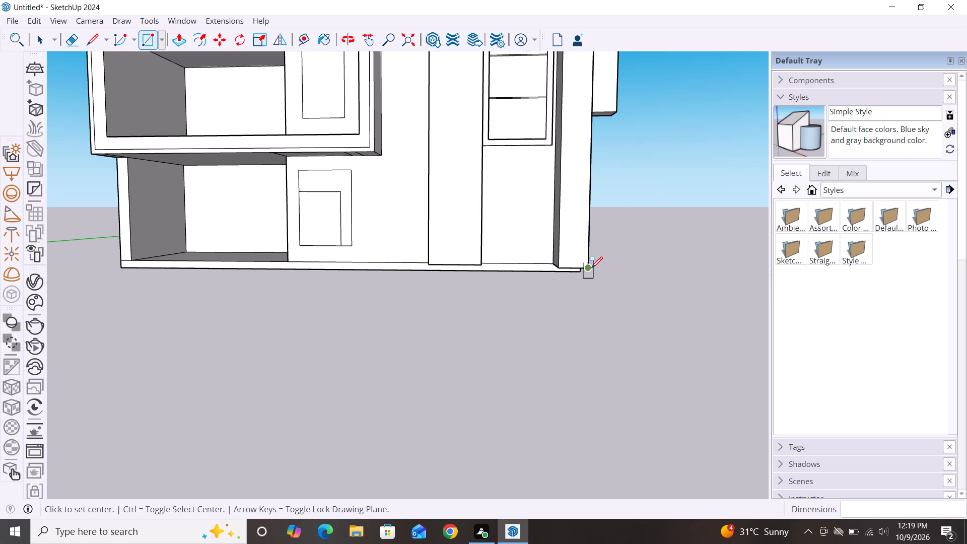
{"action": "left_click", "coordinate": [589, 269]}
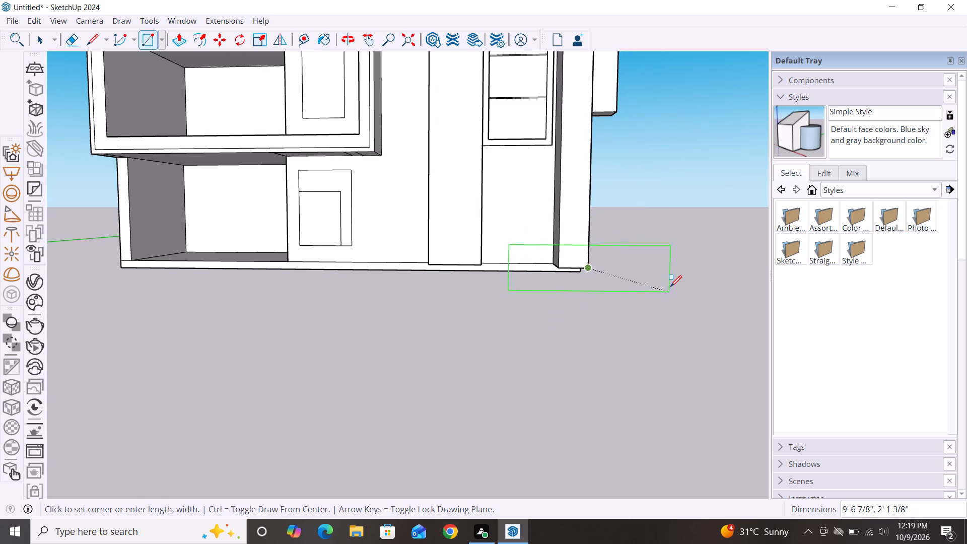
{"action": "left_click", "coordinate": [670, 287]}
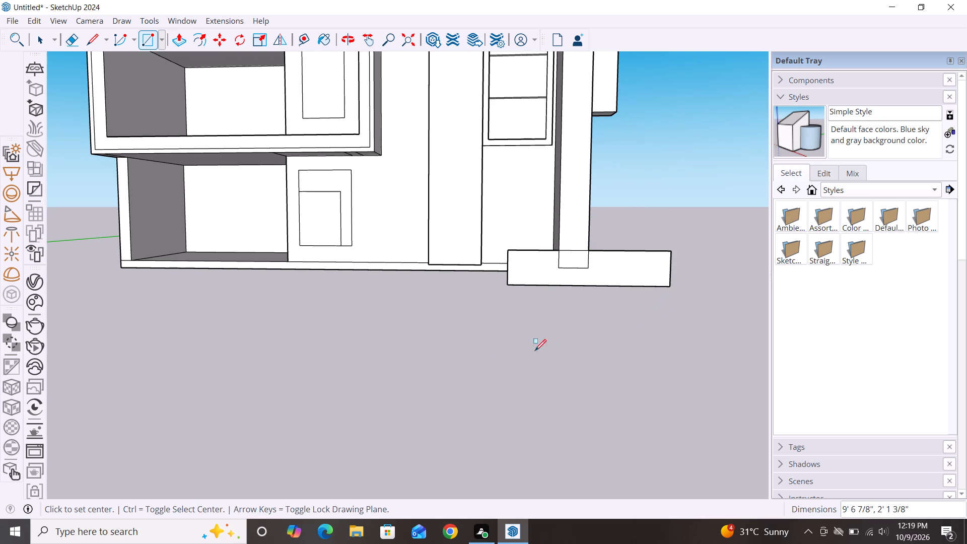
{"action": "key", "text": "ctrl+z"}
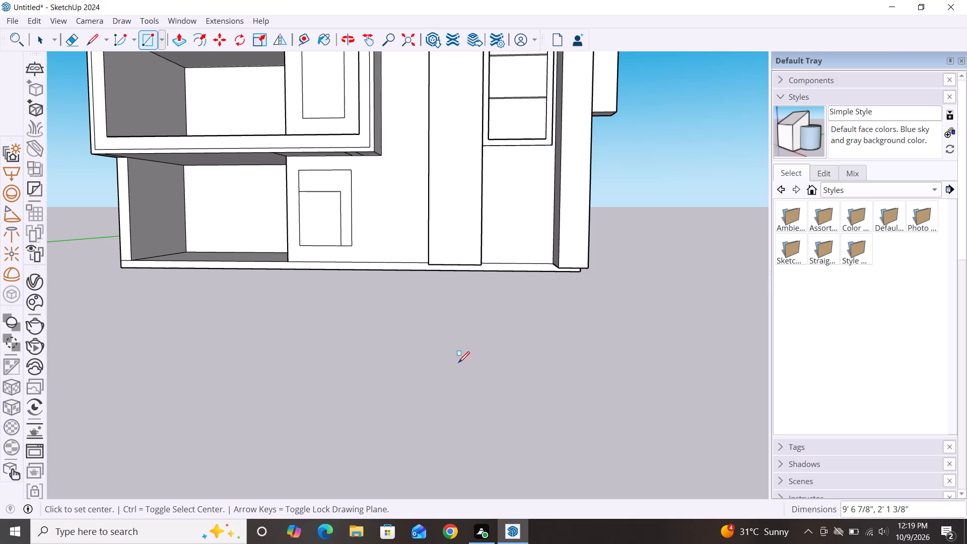
Push/Pull the front face of the thin base strip outward 3' 2 5/8", flush with the right end pier's front.
{"action": "scroll", "coordinate": [512, 282], "scroll_direction": "down", "scroll_amount": 2}
{"action": "scroll", "coordinate": [587, 296], "scroll_direction": "up", "scroll_amount": 3}
{"action": "key", "text": "p"}
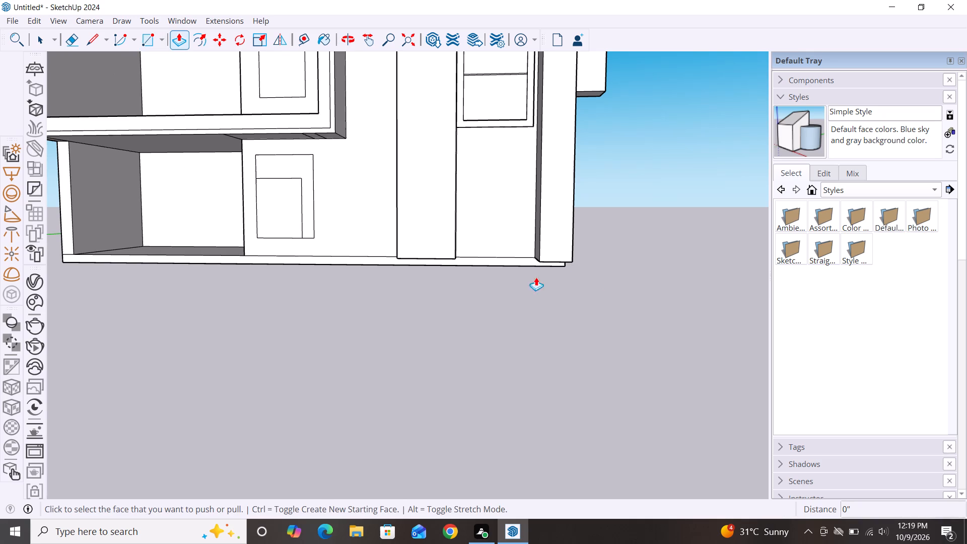
{"action": "left_click", "coordinate": [512, 264]}
{"action": "left_click", "coordinate": [565, 229]}
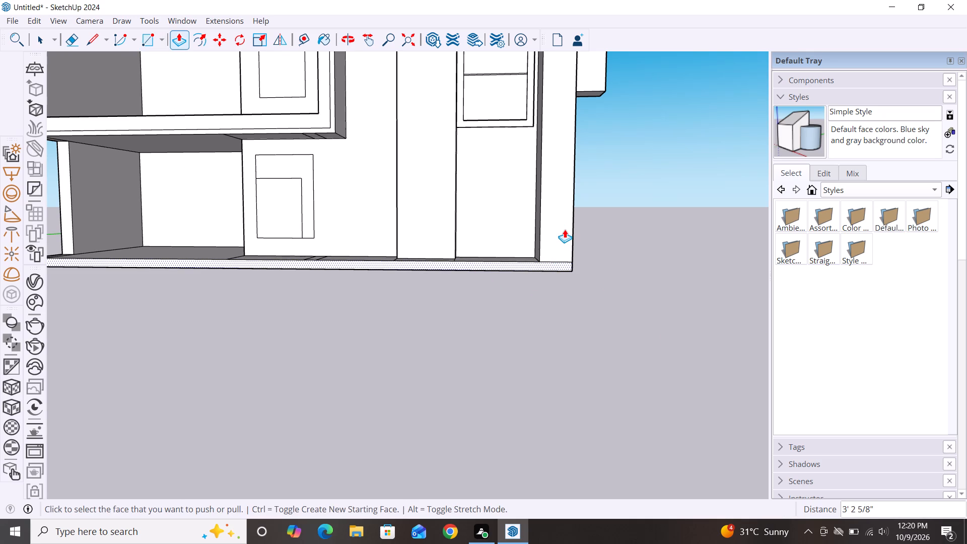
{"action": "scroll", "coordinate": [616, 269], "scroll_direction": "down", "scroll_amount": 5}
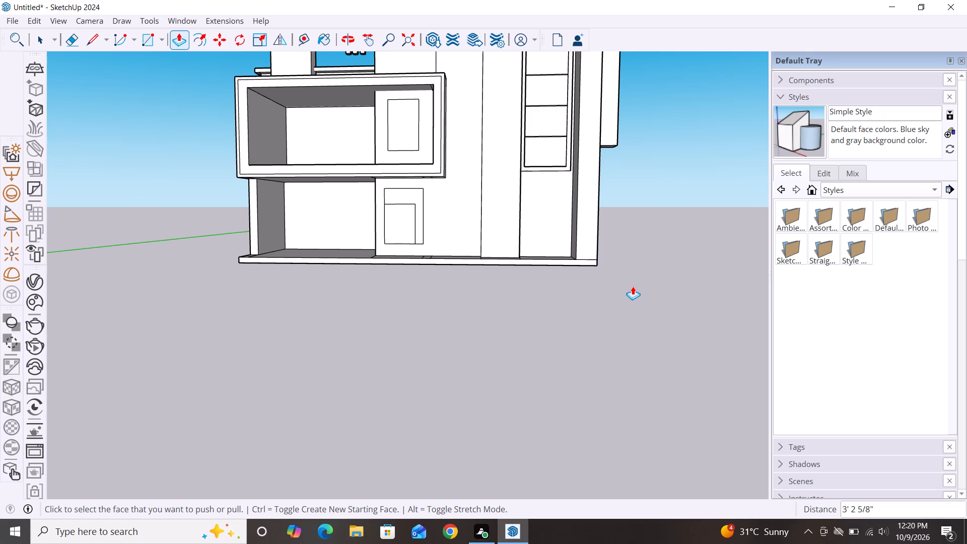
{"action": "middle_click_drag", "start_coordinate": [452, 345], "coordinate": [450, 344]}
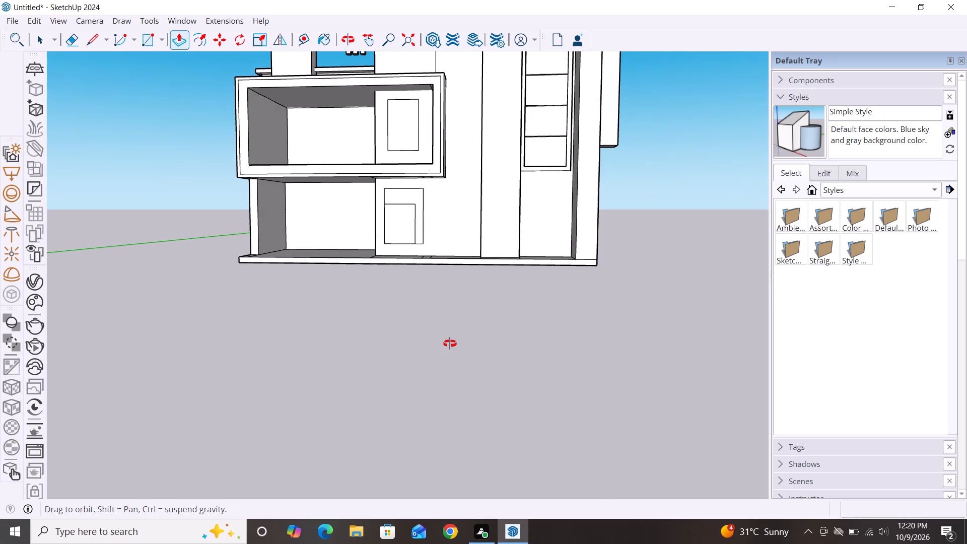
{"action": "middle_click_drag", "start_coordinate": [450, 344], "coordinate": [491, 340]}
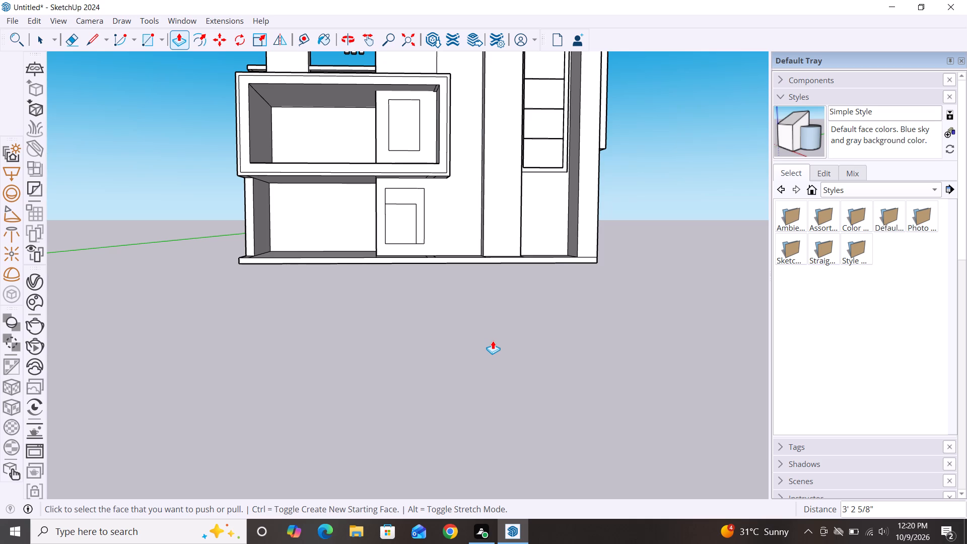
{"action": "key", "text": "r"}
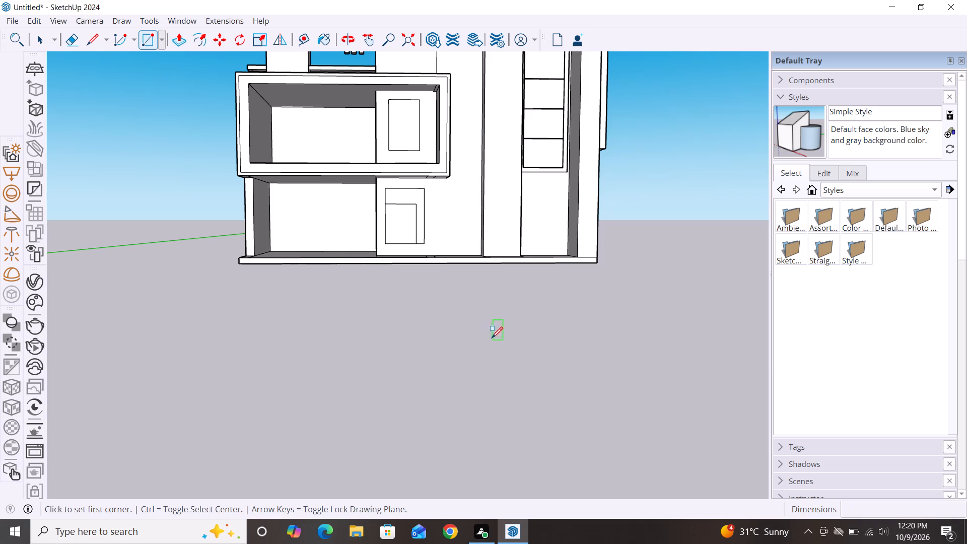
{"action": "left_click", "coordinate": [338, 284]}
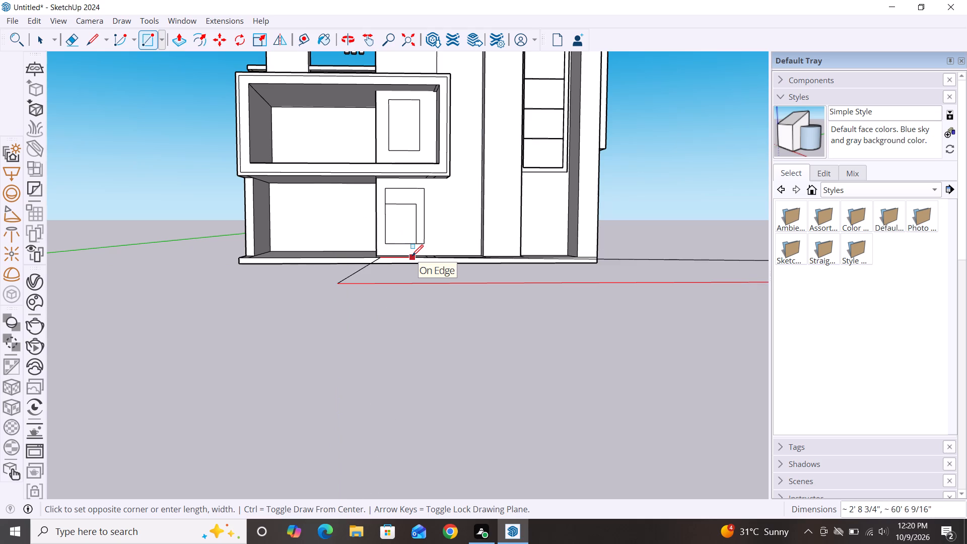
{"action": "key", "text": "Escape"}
Erase the five short seam lines crossing the base slab's top between the lower opening's inner wall and the projecting column.
{"action": "scroll", "coordinate": [372, 204], "scroll_direction": "up", "scroll_amount": 1}
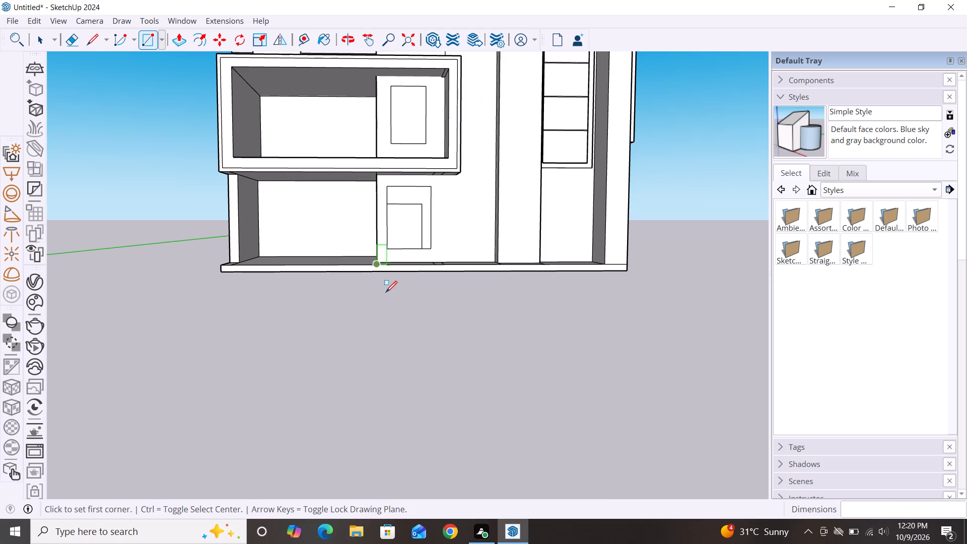
{"action": "middle_click_drag", "start_coordinate": [386, 292], "coordinate": [377, 334]}
{"action": "scroll", "coordinate": [397, 239], "scroll_direction": "up", "scroll_amount": 3}
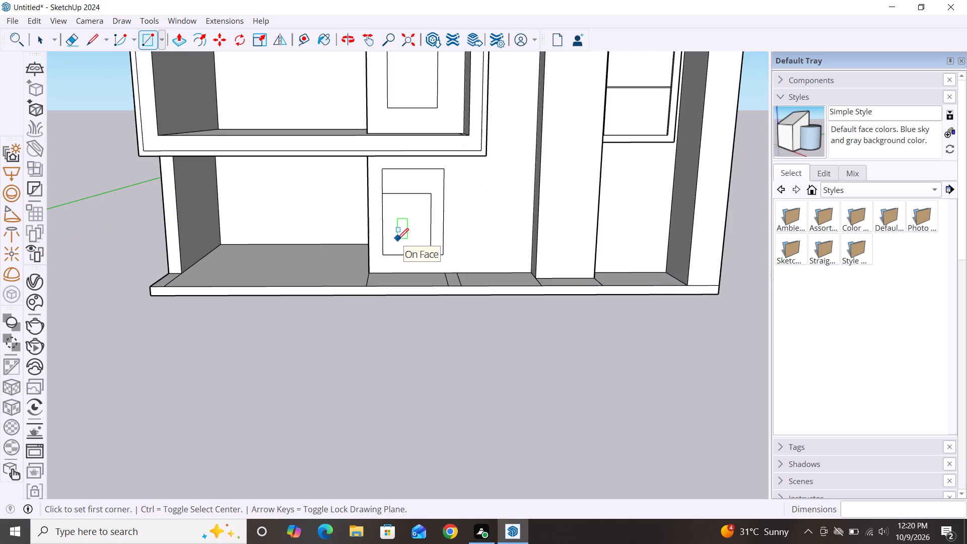
{"action": "key", "text": "space"}
{"action": "scroll", "coordinate": [449, 280], "scroll_direction": "up", "scroll_amount": 3}
{"action": "key", "text": "e"}
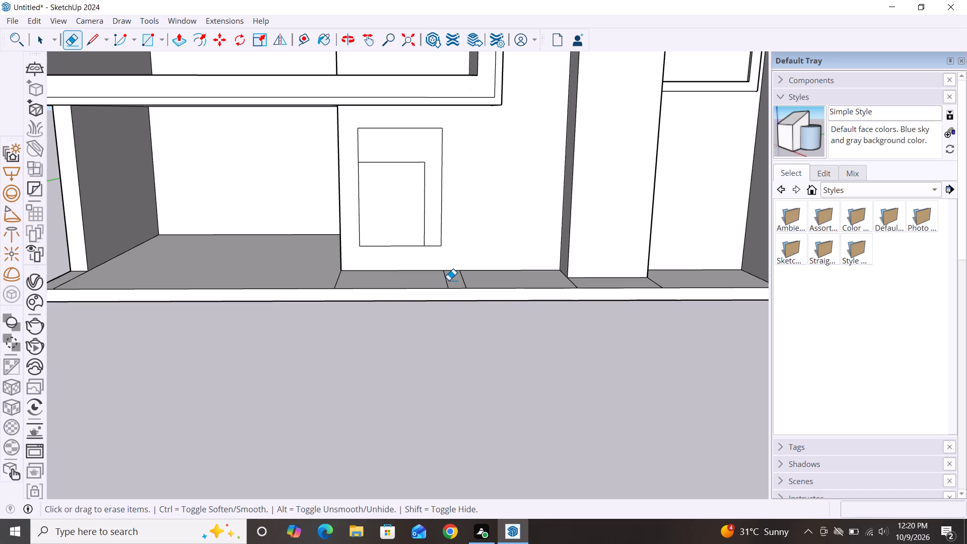
{"action": "left_click", "coordinate": [445, 283]}
{"action": "left_click", "coordinate": [462, 280]}
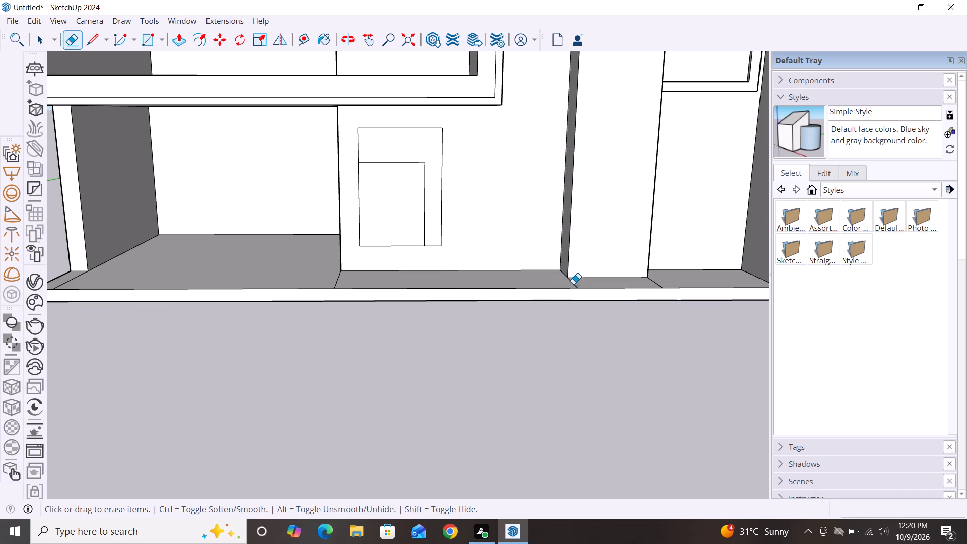
{"action": "left_click", "coordinate": [575, 286]}
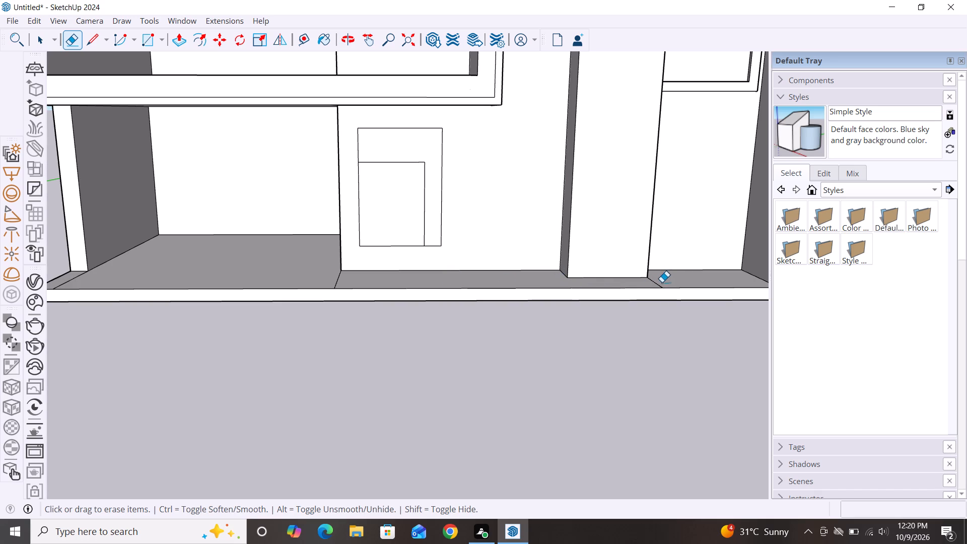
{"action": "left_click", "coordinate": [659, 286]}
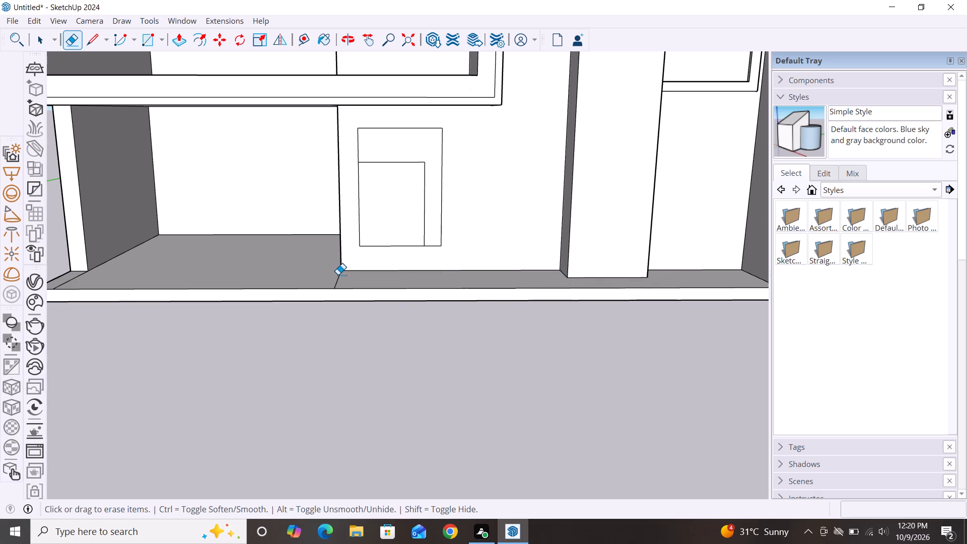
{"action": "left_click", "coordinate": [339, 276]}
Erase the remaining short seam line on the base slab's top at the foot of the left end wall.
{"action": "scroll", "coordinate": [311, 253], "scroll_direction": "down", "scroll_amount": 6}
{"action": "key", "text": "space"}
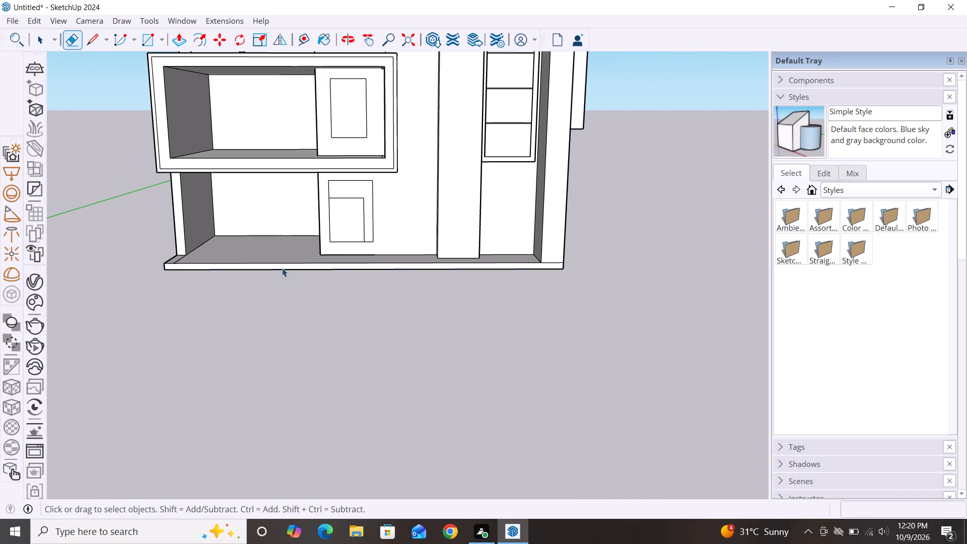
{"action": "scroll", "coordinate": [608, 327], "scroll_direction": "down", "scroll_amount": 2}
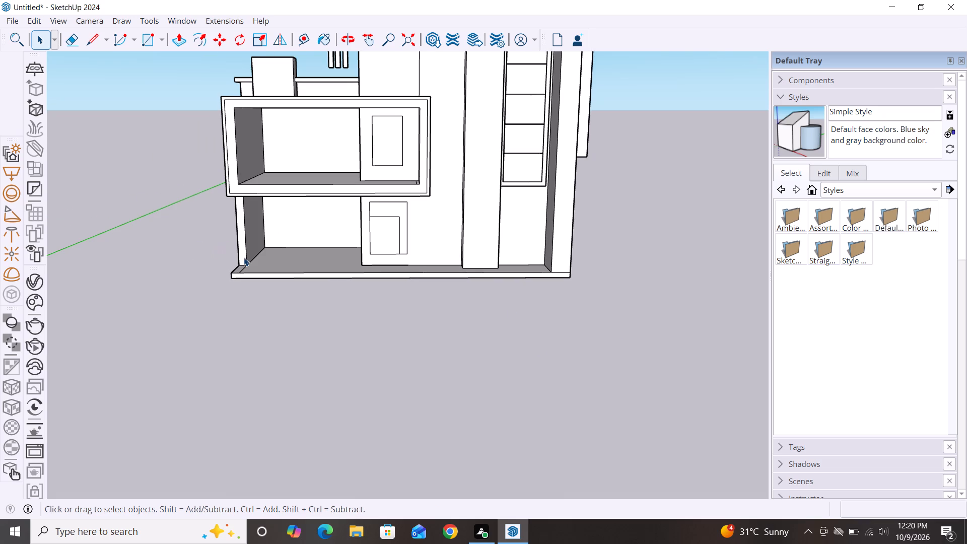
{"action": "scroll", "coordinate": [244, 257], "scroll_direction": "up", "scroll_amount": 10}
{"action": "key", "text": "e"}
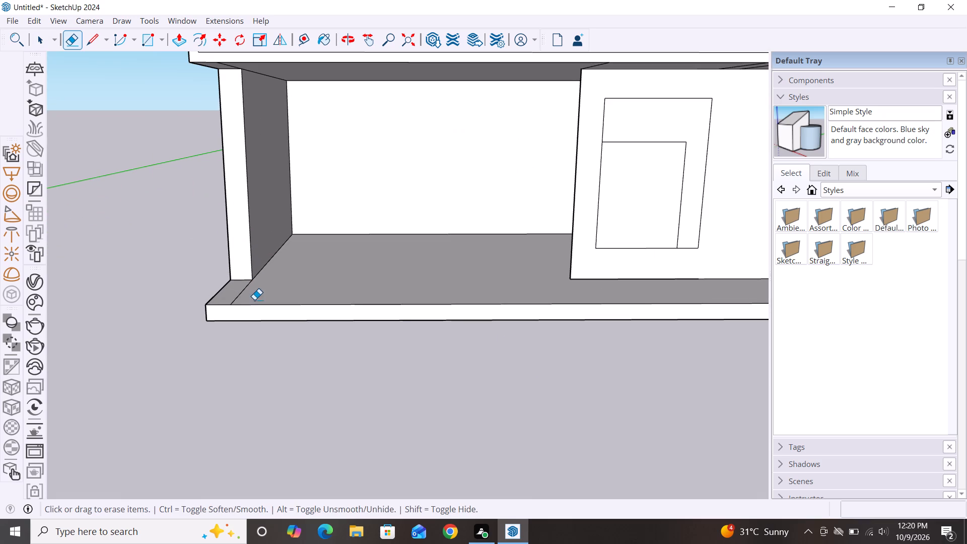
{"action": "left_click", "coordinate": [242, 293]}
Push/Pull the base slab's front face outward about 4' 3 3/16" beyond the facade.
{"action": "scroll", "coordinate": [203, 231], "scroll_direction": "down", "scroll_amount": 3}
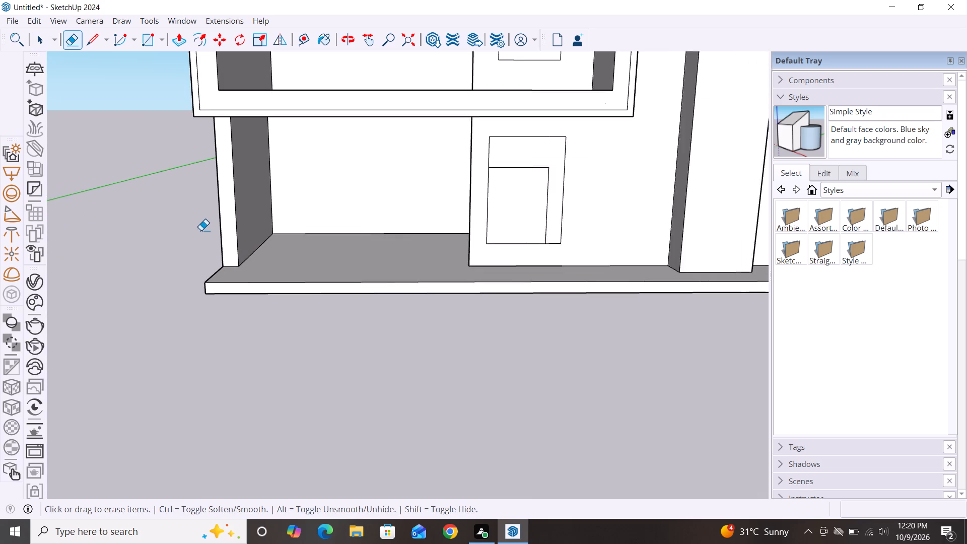
{"action": "scroll", "coordinate": [201, 229], "scroll_direction": "down", "scroll_amount": 7}
{"action": "key", "text": "space"}
{"action": "key", "text": "p"}
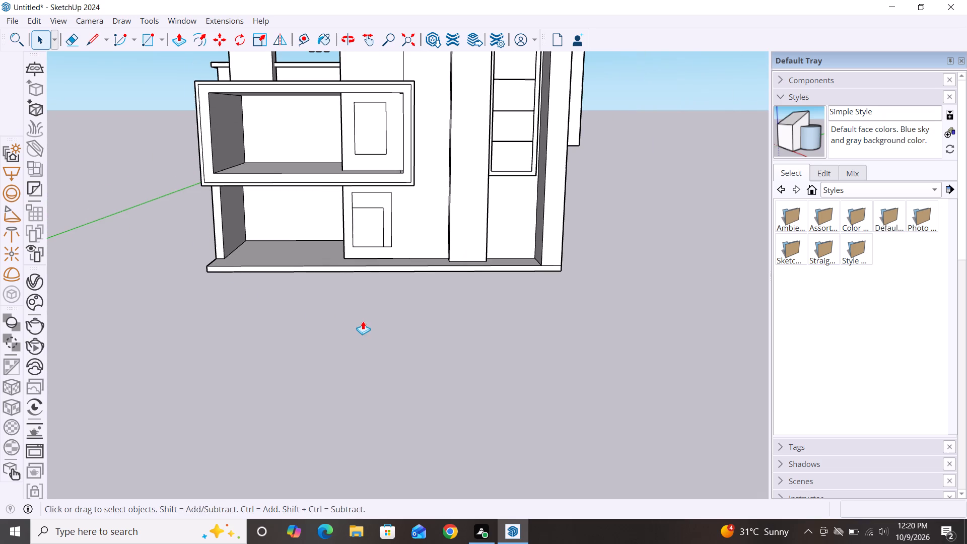
{"action": "left_click", "coordinate": [405, 268]}
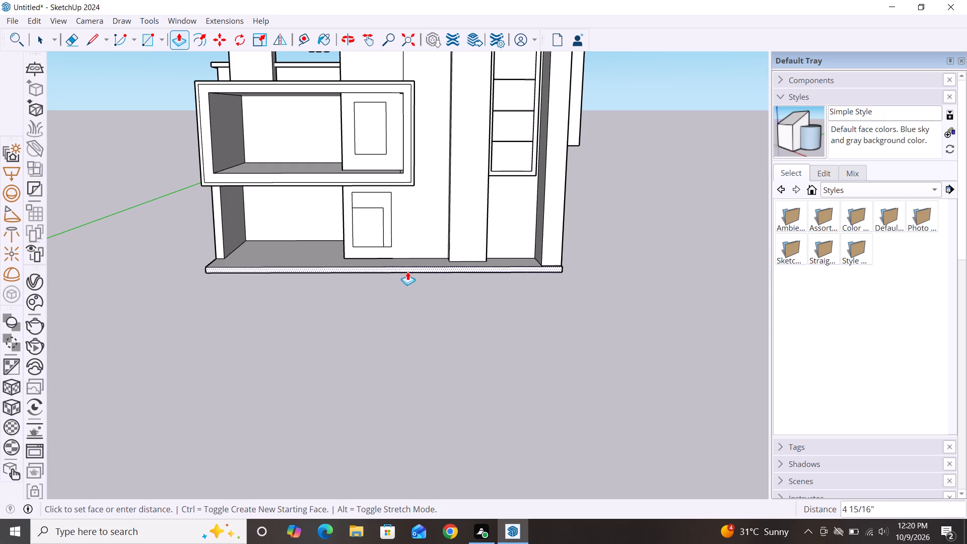
{"action": "left_click", "coordinate": [410, 280]}
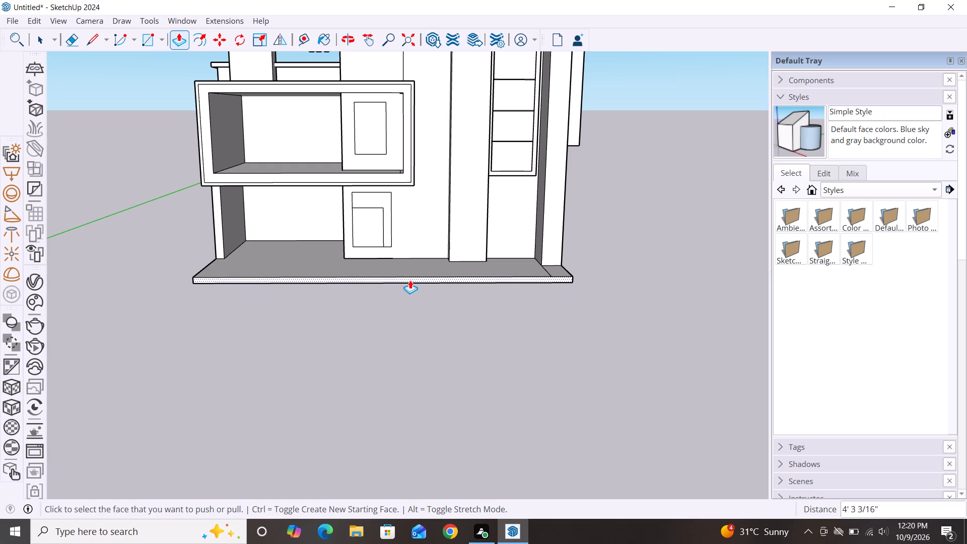
Erase the short seam line on the slab's top at the foot of the right end pier.
{"action": "key", "text": "space"}
{"action": "type", "text": "e"}
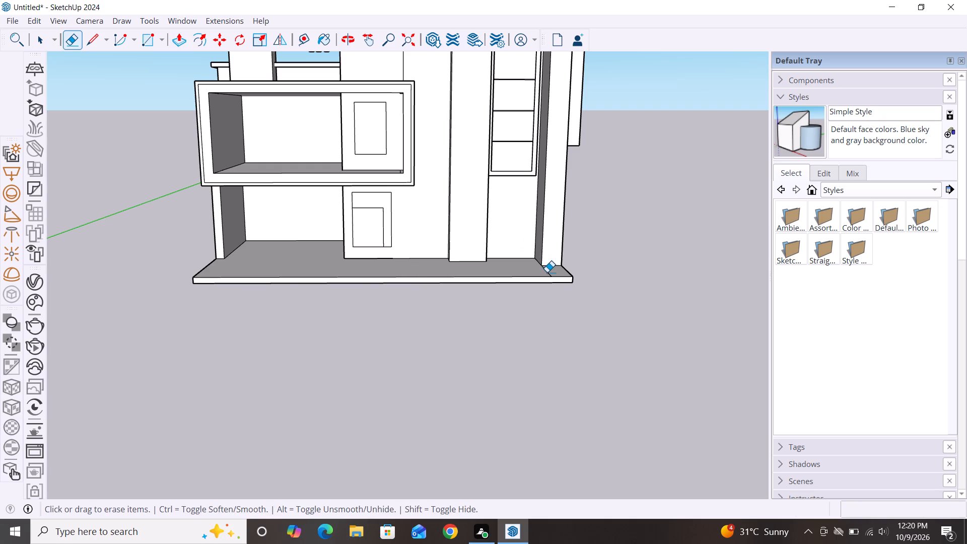
{"action": "left_click", "coordinate": [547, 272]}
Draw a rectangle about 4' 7 7/16" by 2' 10 1/4" on the slab's top from its front edge, near the lower doorway.
{"action": "key", "text": "e"}
{"action": "key", "text": "r"}
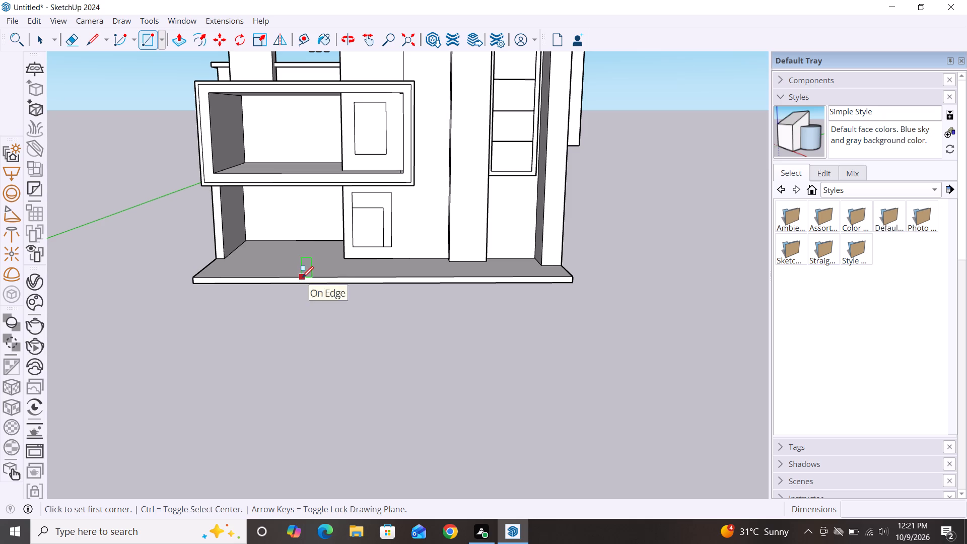
{"action": "left_click", "coordinate": [305, 275]}
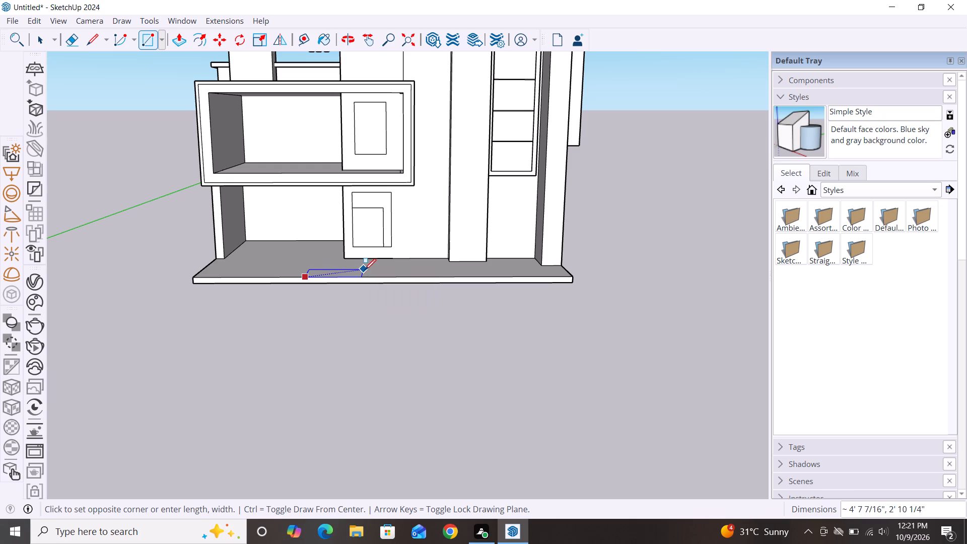
{"action": "left_click", "coordinate": [365, 270]}
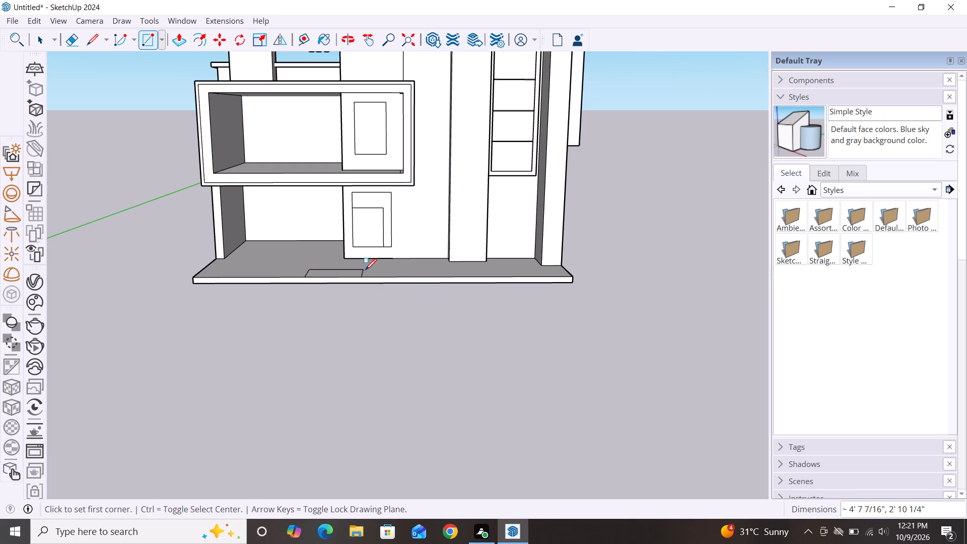
Draw a smaller rectangle about 1' 11 3/8" by 2' 9 7/16" on the slab's front edge, just before the tall projecting column.
{"action": "left_click", "coordinate": [426, 276]}
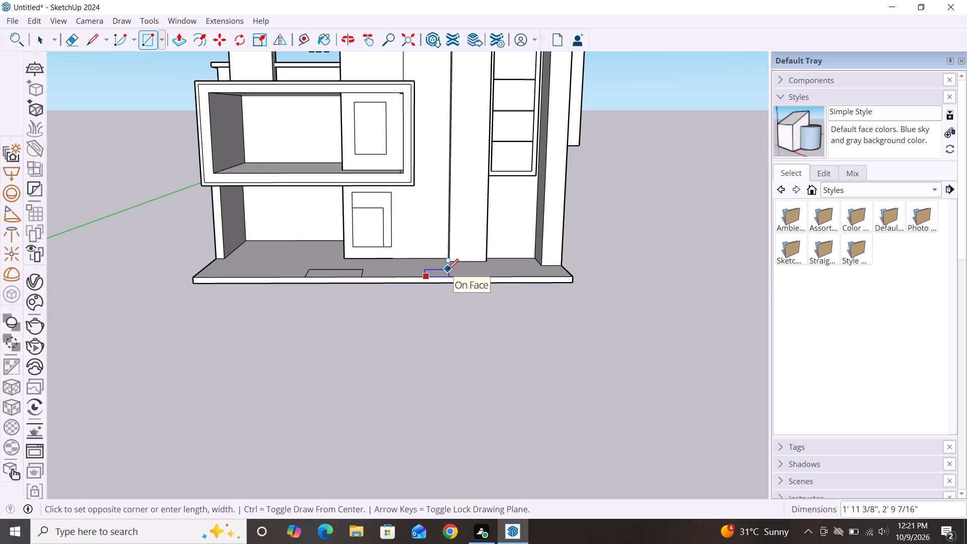
{"action": "left_click", "coordinate": [447, 270]}
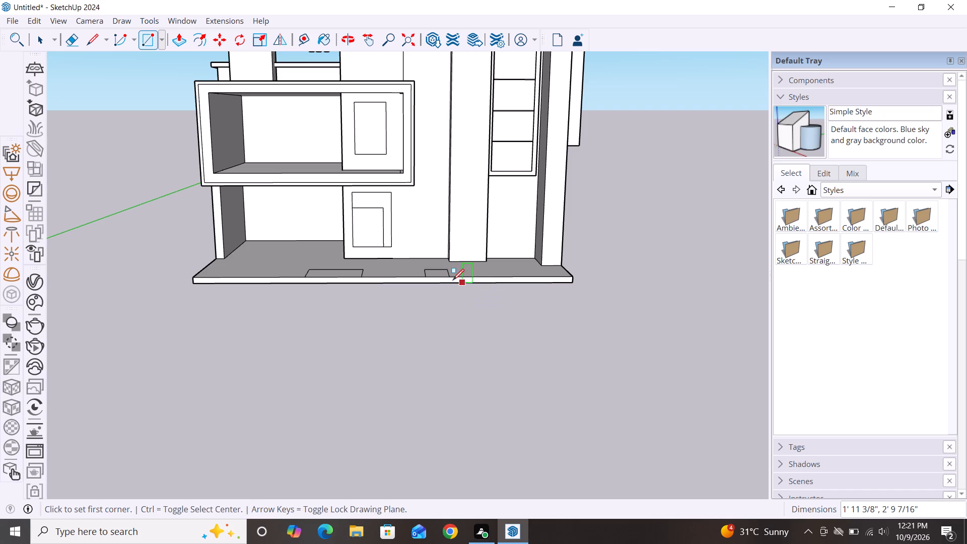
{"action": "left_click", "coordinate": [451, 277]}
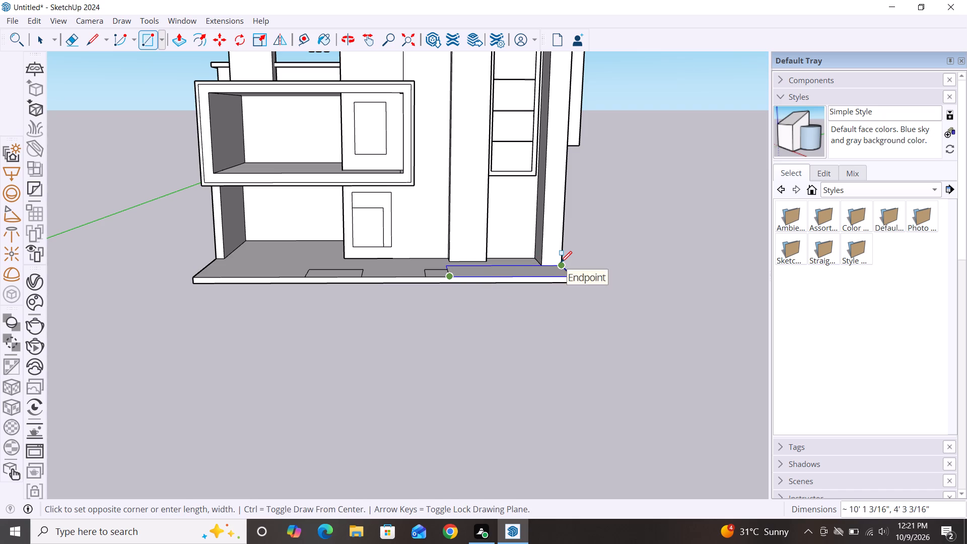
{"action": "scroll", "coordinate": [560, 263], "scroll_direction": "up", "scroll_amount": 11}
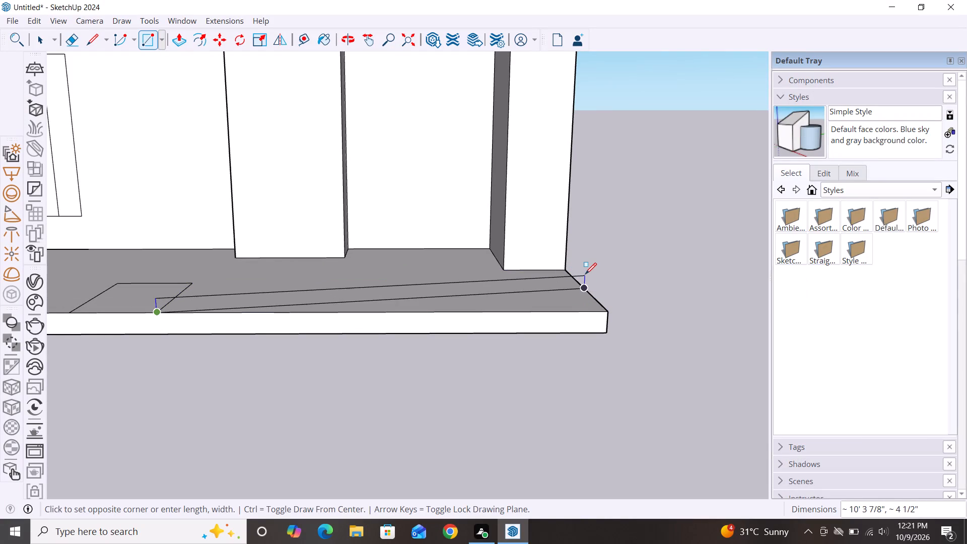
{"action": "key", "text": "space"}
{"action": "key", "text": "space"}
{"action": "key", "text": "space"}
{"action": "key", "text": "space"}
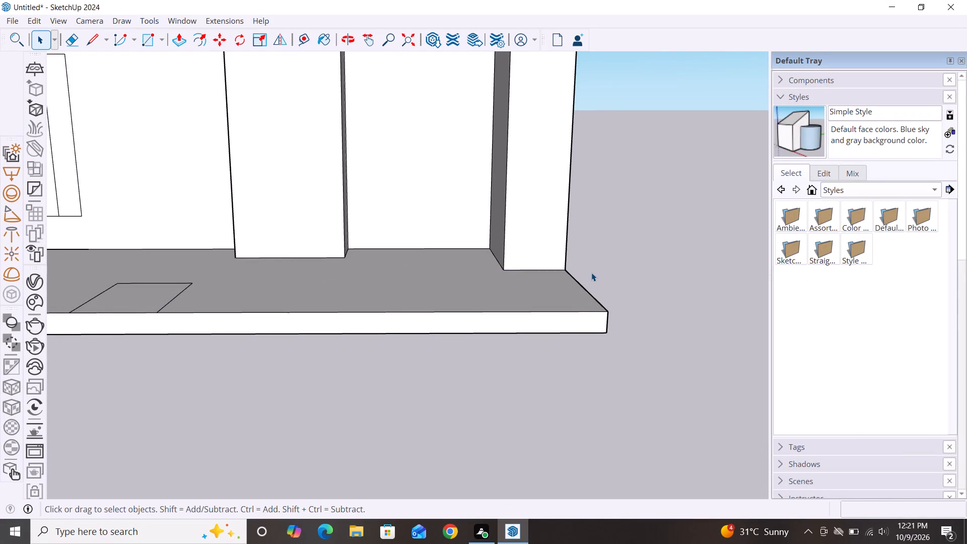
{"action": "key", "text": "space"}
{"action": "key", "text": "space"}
Draw a rectangle about 10' 1 3/16" by 2' 9 7/16" from the slab's right front corner to the small rectangle's rear corner.
{"action": "type", "text": "r"}
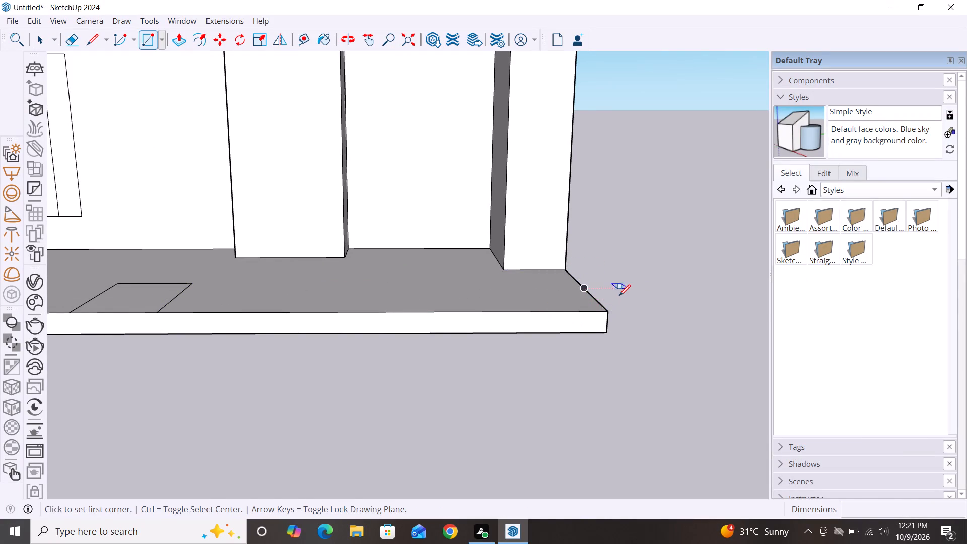
{"action": "scroll", "coordinate": [619, 296], "scroll_direction": "down", "scroll_amount": 2}
{"action": "left_click", "coordinate": [609, 309]}
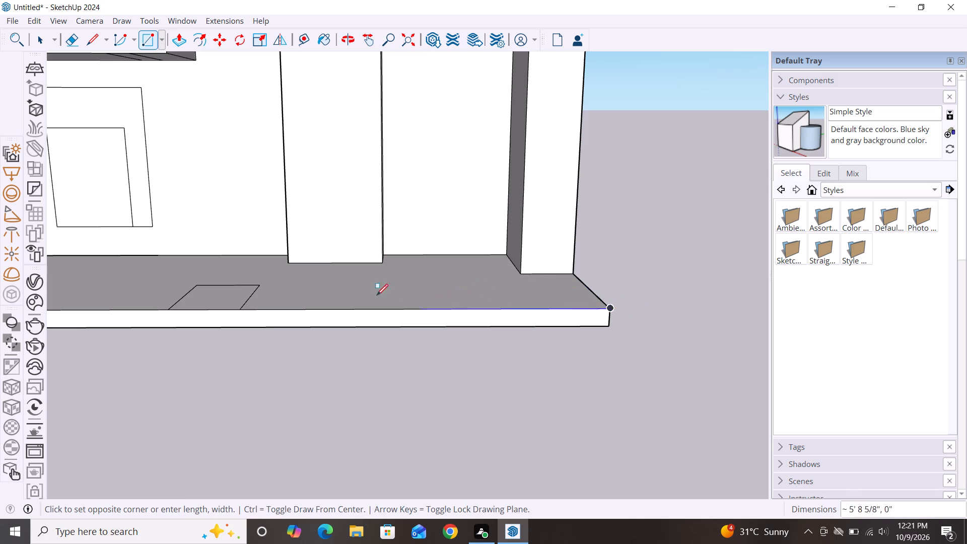
{"action": "left_click", "coordinate": [258, 286]}
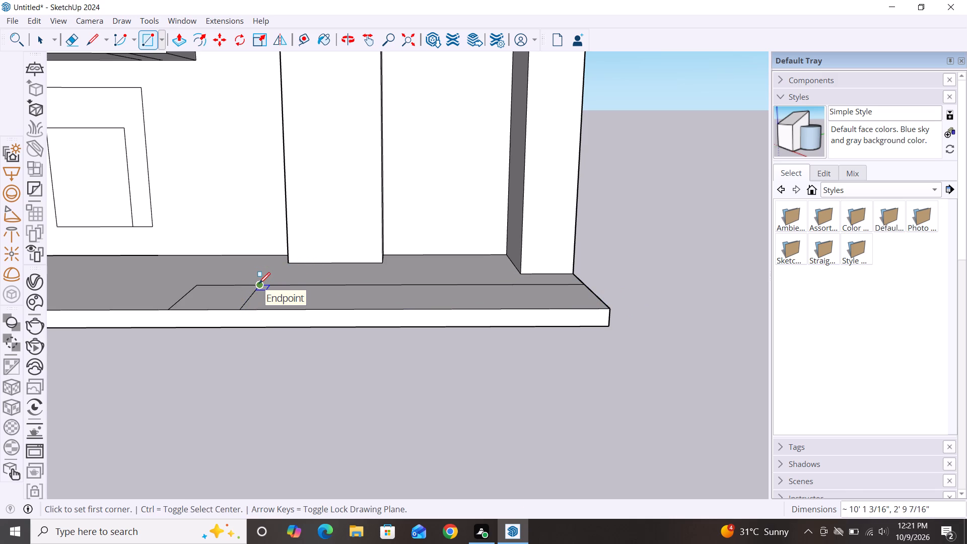
{"action": "scroll", "coordinate": [656, 235], "scroll_direction": "down", "scroll_amount": 2}
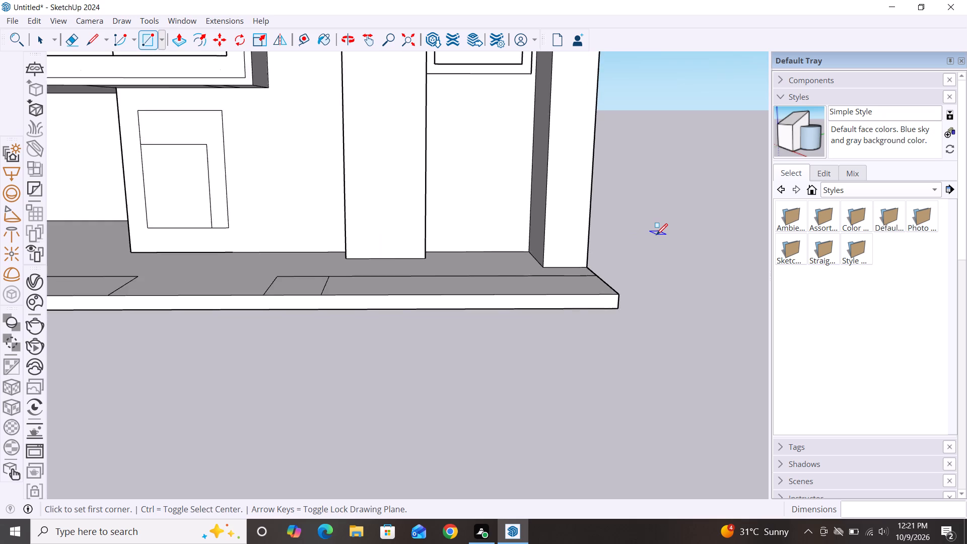
{"action": "scroll", "coordinate": [656, 235], "scroll_direction": "down", "scroll_amount": 2}
{"action": "key", "text": "space"}
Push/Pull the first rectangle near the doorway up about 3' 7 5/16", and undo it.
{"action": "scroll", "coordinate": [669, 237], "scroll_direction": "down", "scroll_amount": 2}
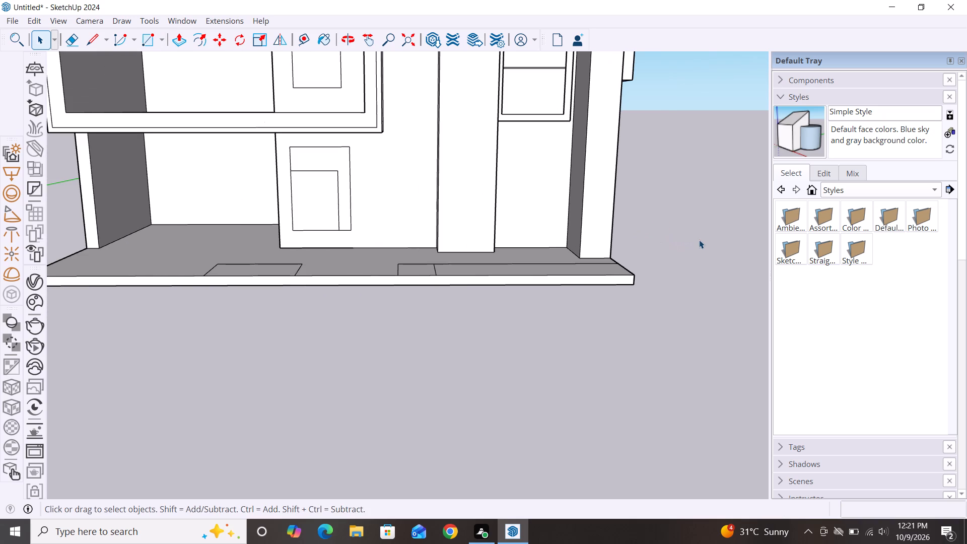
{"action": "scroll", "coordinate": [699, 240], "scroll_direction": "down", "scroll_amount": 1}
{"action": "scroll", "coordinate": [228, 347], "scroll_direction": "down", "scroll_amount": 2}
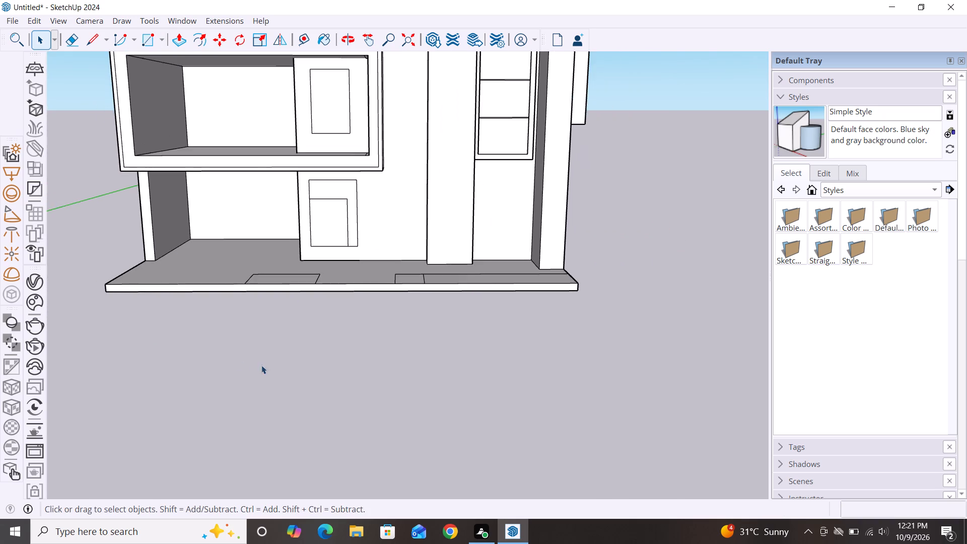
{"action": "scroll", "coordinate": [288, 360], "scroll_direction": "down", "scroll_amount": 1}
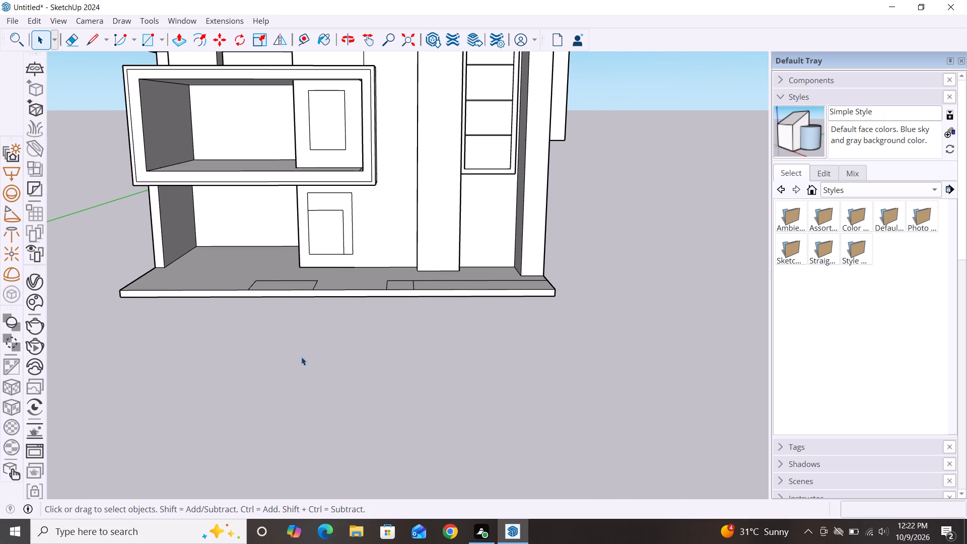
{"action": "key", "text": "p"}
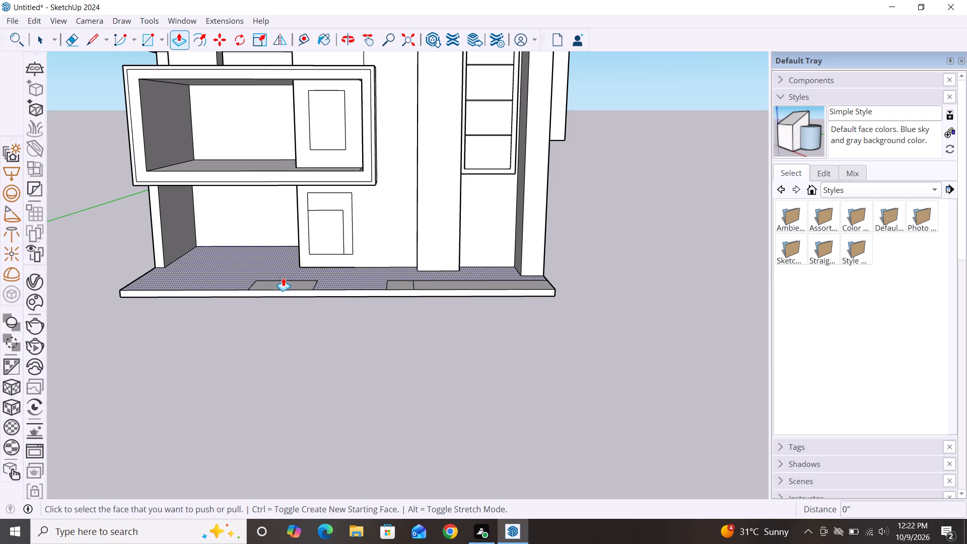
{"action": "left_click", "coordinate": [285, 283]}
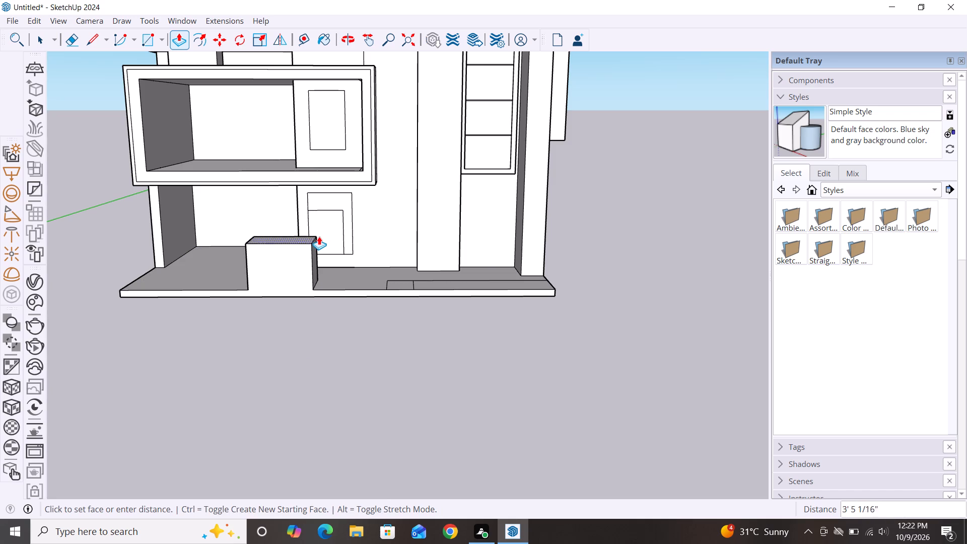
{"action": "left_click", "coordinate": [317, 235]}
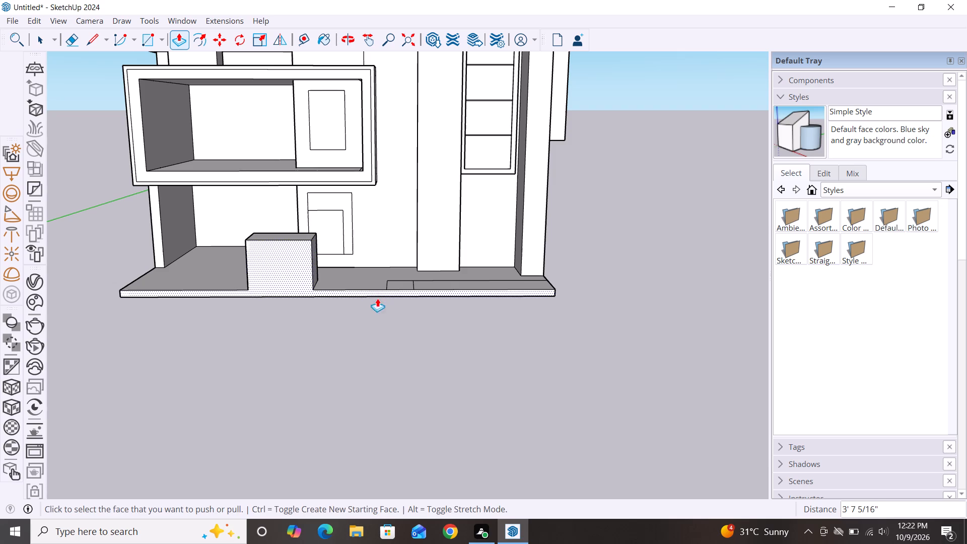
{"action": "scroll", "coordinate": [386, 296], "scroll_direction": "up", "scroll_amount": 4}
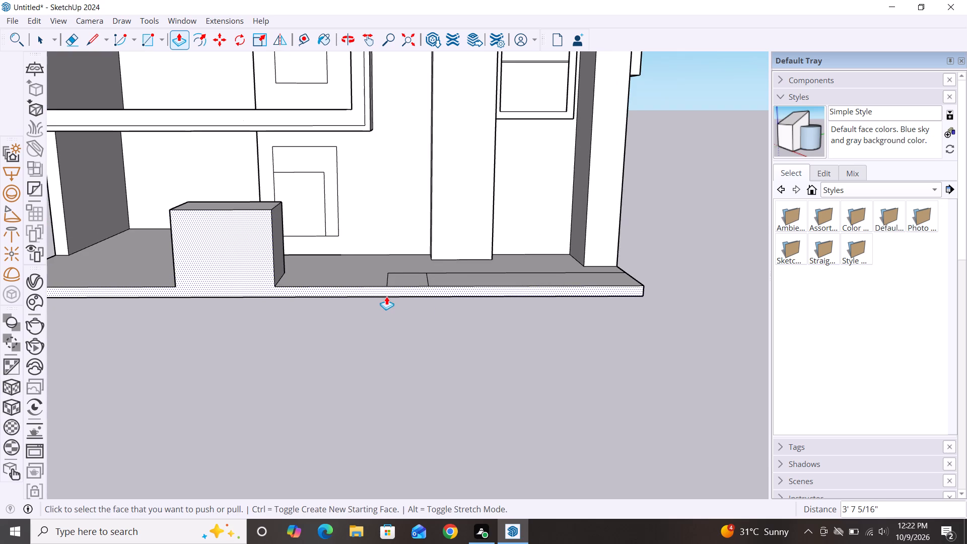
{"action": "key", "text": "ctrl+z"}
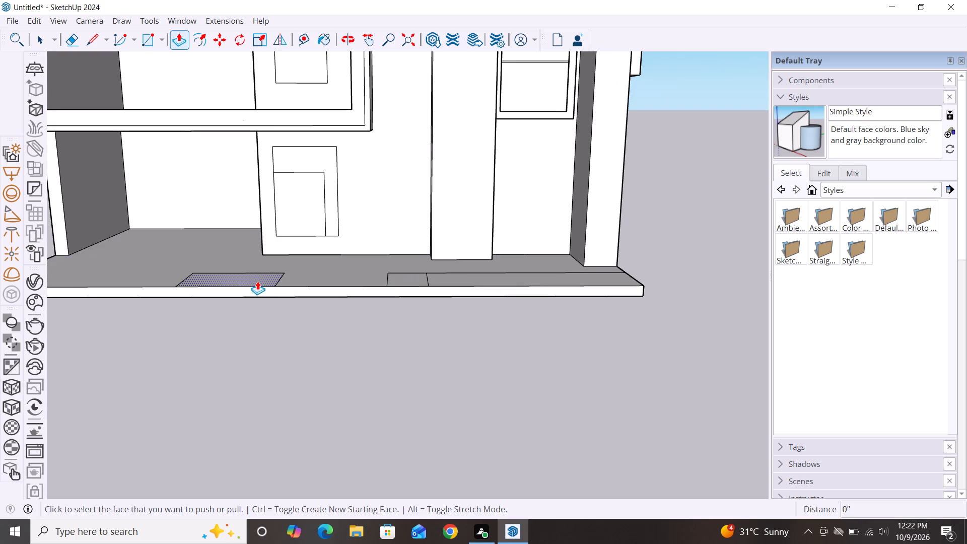
Push/Pull the first rectangle near the doorway up 3' into a block.
{"action": "left_click", "coordinate": [258, 280]}
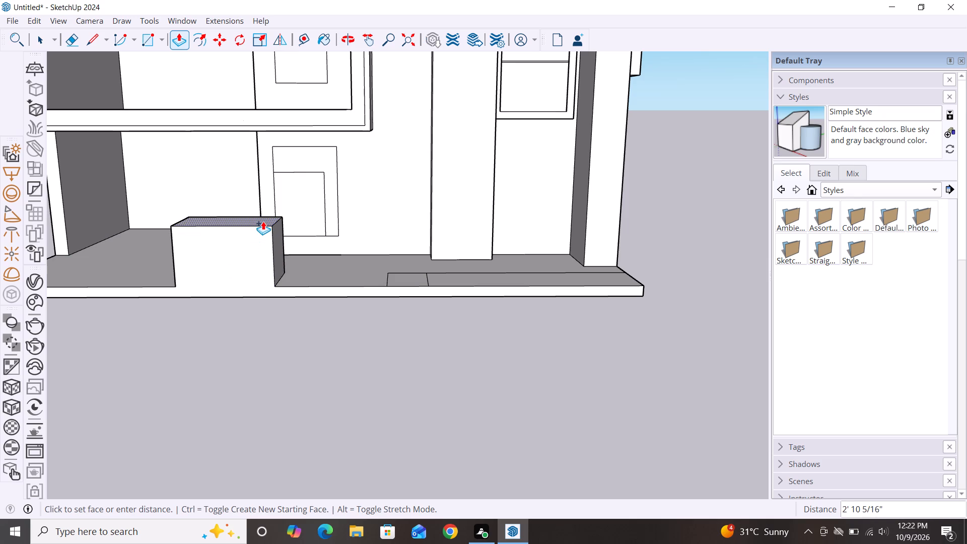
{"action": "left_click", "coordinate": [263, 218]}
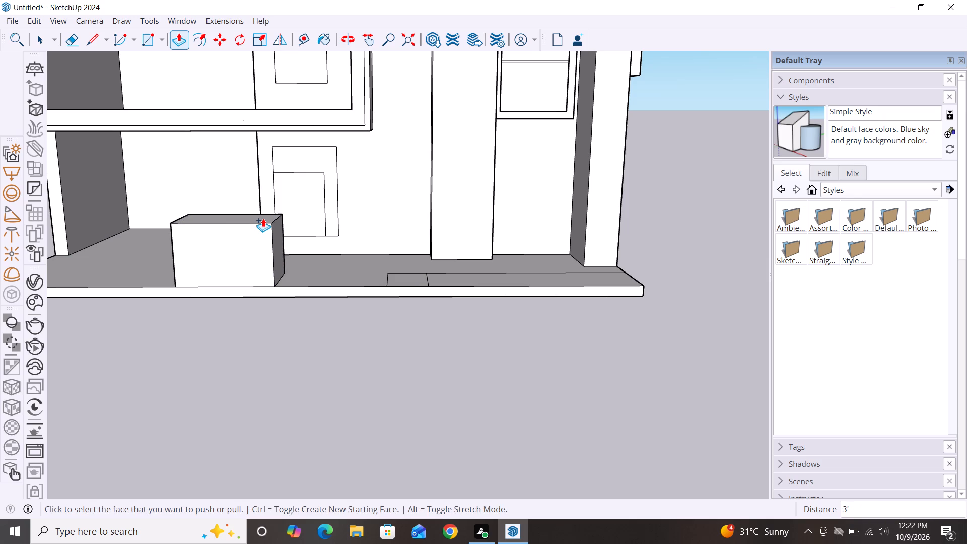
{"action": "key", "text": "space"}
Draw a rectangle about 5' 2 13/16" by 2' 10 1/4" on the slab's front edge between the raised block and the small rectangle.
{"action": "scroll", "coordinate": [421, 335], "scroll_direction": "down", "scroll_amount": 3}
{"action": "middle_click_drag", "start_coordinate": [460, 330], "coordinate": [482, 392]}
{"action": "scroll", "coordinate": [435, 334], "scroll_direction": "up", "scroll_amount": 3}
{"action": "key", "text": "r"}
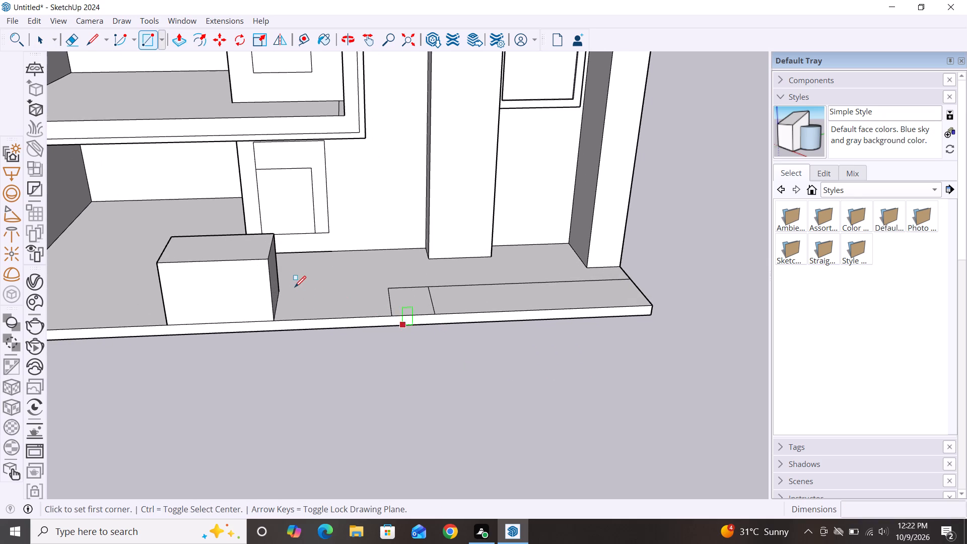
{"action": "left_click", "coordinate": [282, 291]}
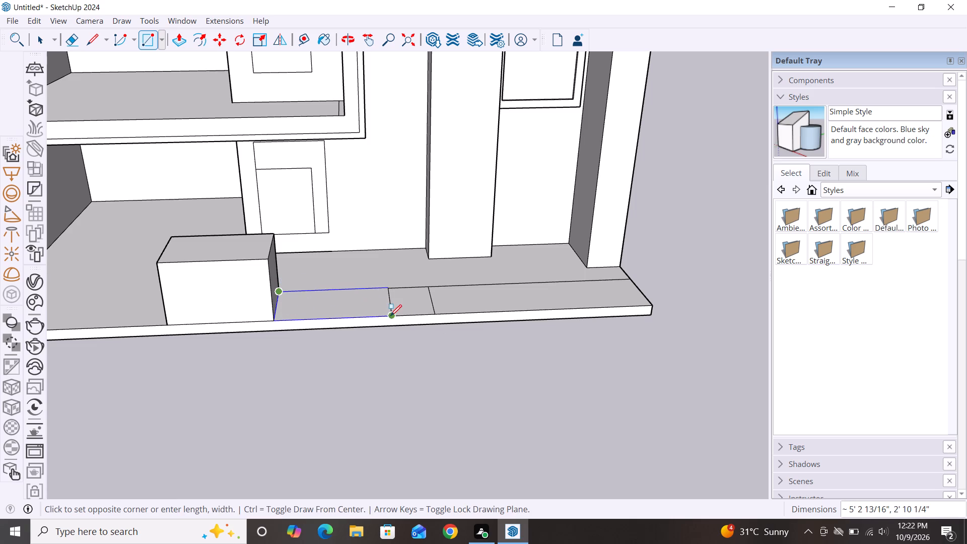
{"action": "left_click", "coordinate": [392, 316]}
{"action": "key", "text": "space"}
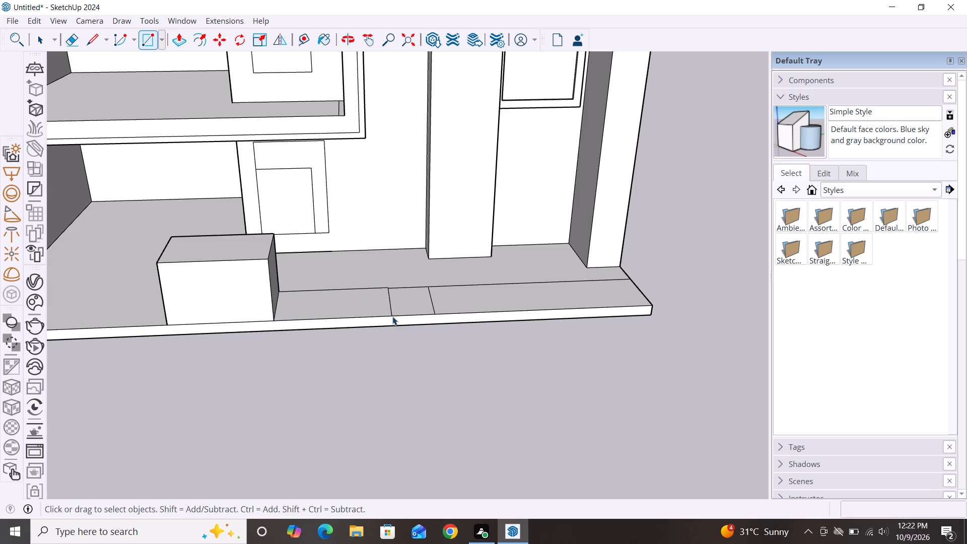
Draw a line about 17' 3 7/16" lengthwise through the front strip, from the slab's right side edge to the raised block.
{"action": "scroll", "coordinate": [442, 347], "scroll_direction": "down", "scroll_amount": 1}
{"action": "key", "text": "p"}
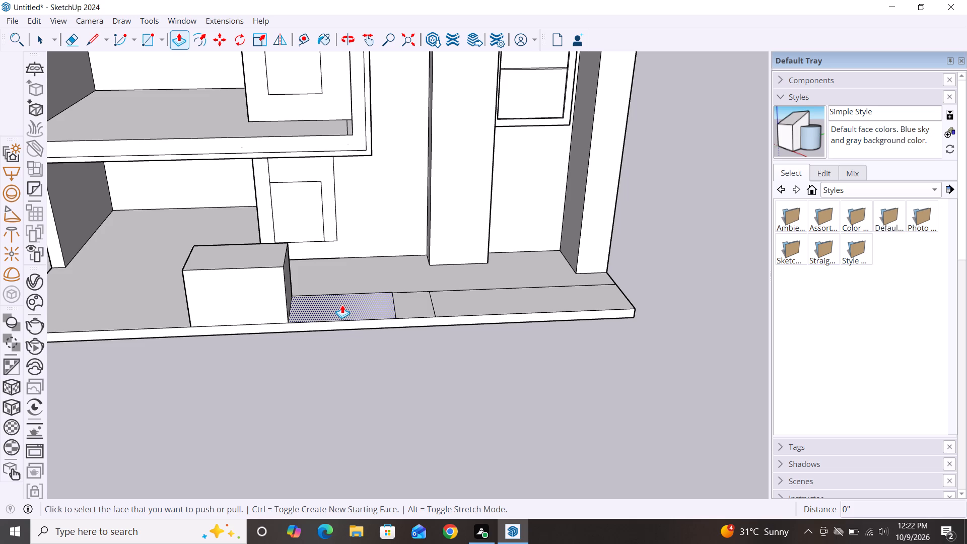
{"action": "key", "text": "space"}
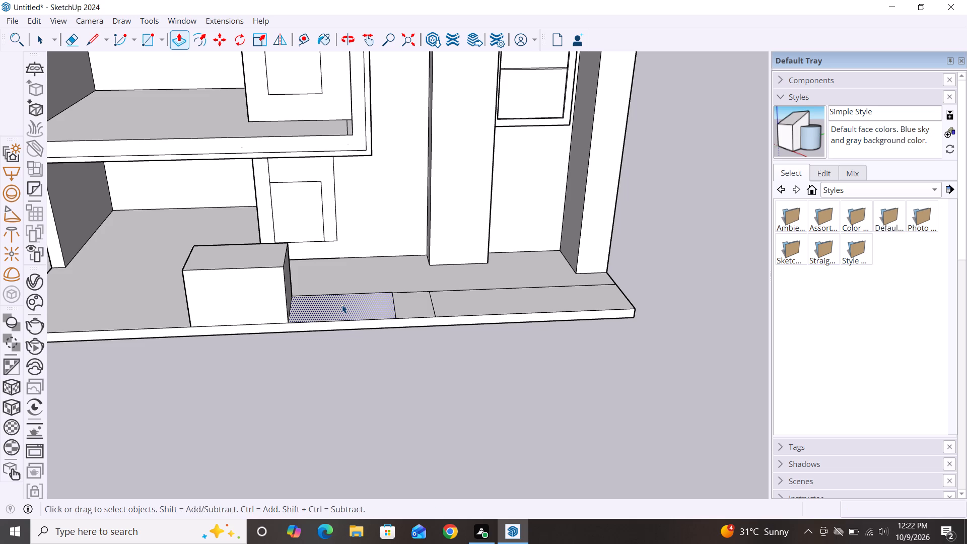
{"action": "type", "text": "l"}
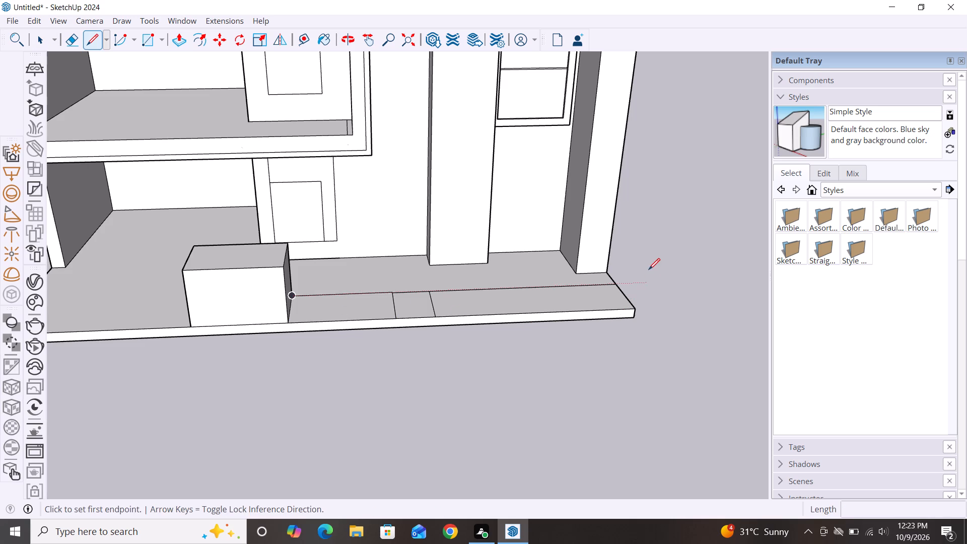
{"action": "left_click", "coordinate": [627, 299]}
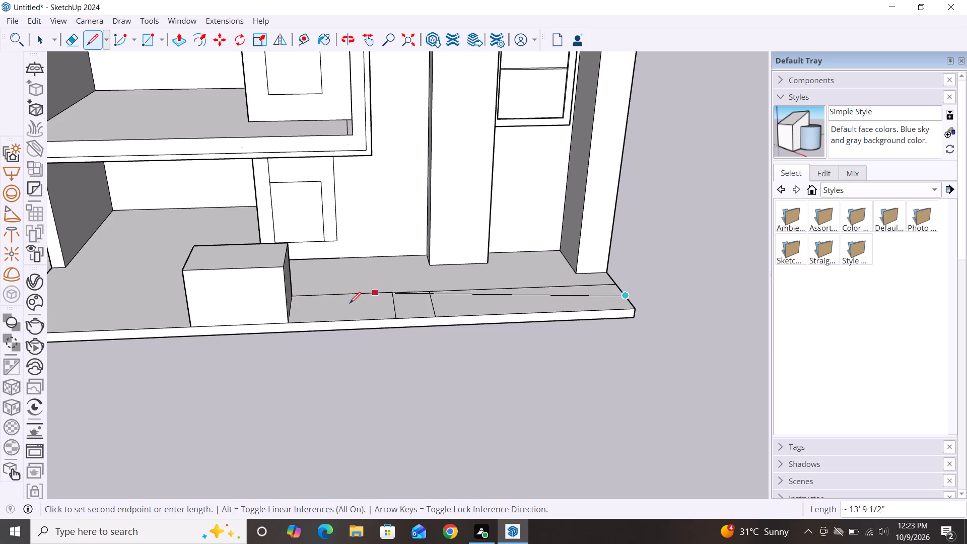
{"action": "double_click", "coordinate": [294, 311]}
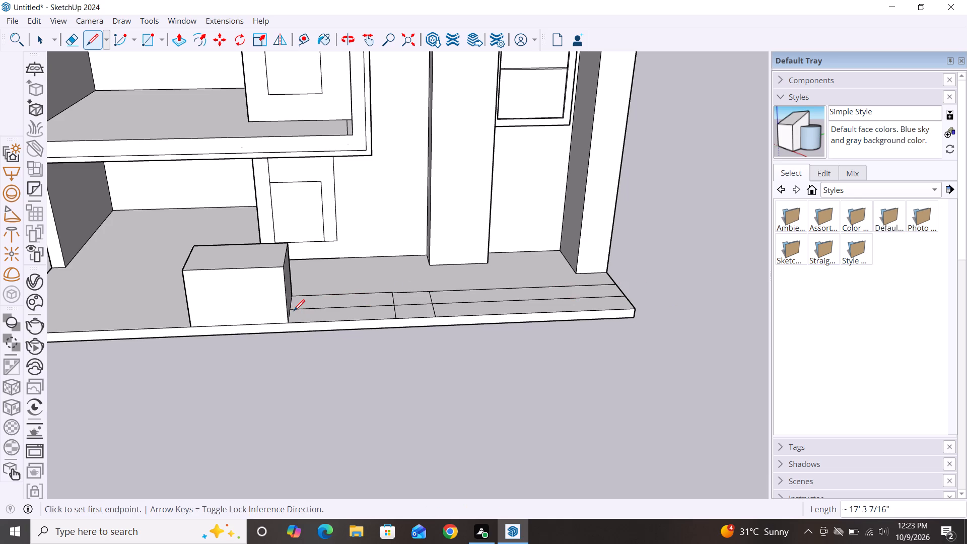
{"action": "key", "text": "space"}
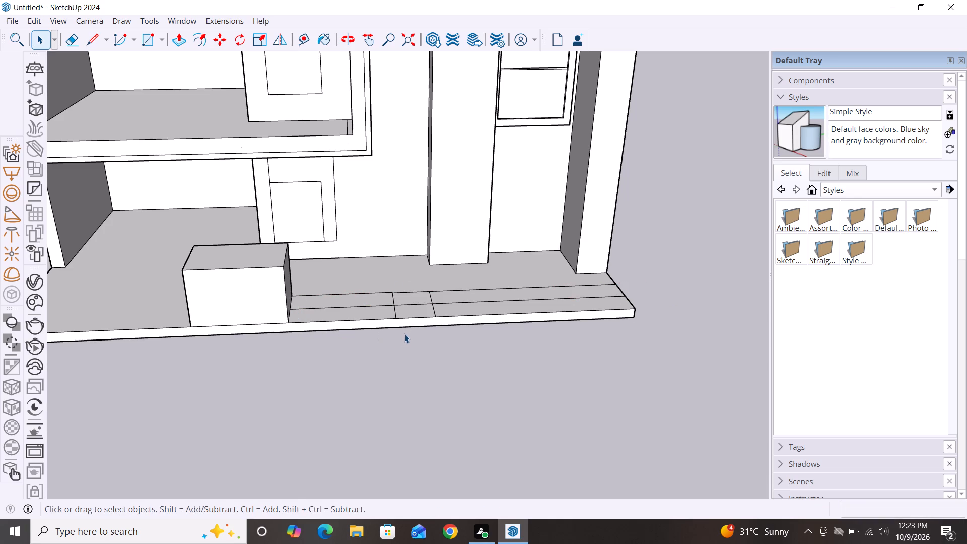
Draw a dividing line from the back edge's midpoint across the rear strip section beside the raised block.
{"action": "scroll", "coordinate": [406, 331], "scroll_direction": "down", "scroll_amount": 2}
{"action": "scroll", "coordinate": [373, 269], "scroll_direction": "up", "scroll_amount": 3}
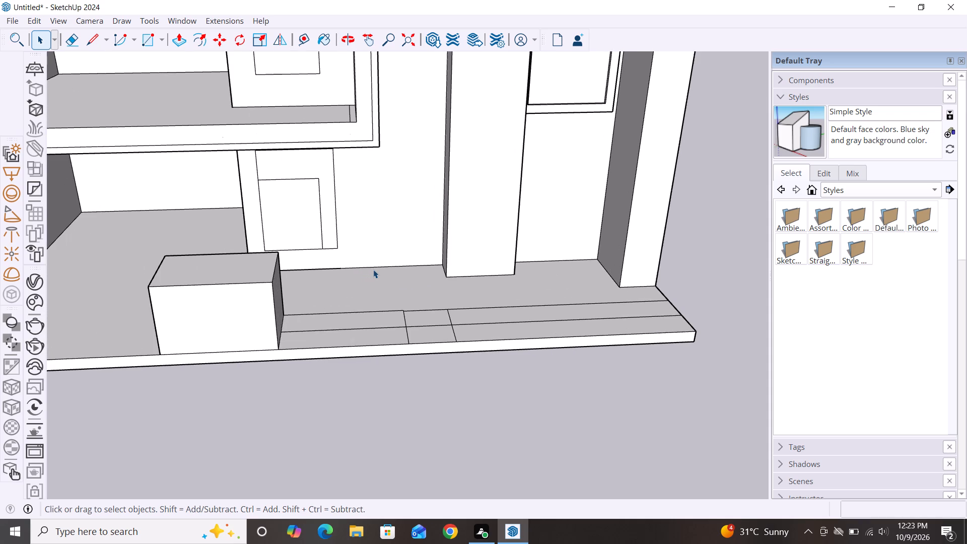
{"action": "key", "text": "p"}
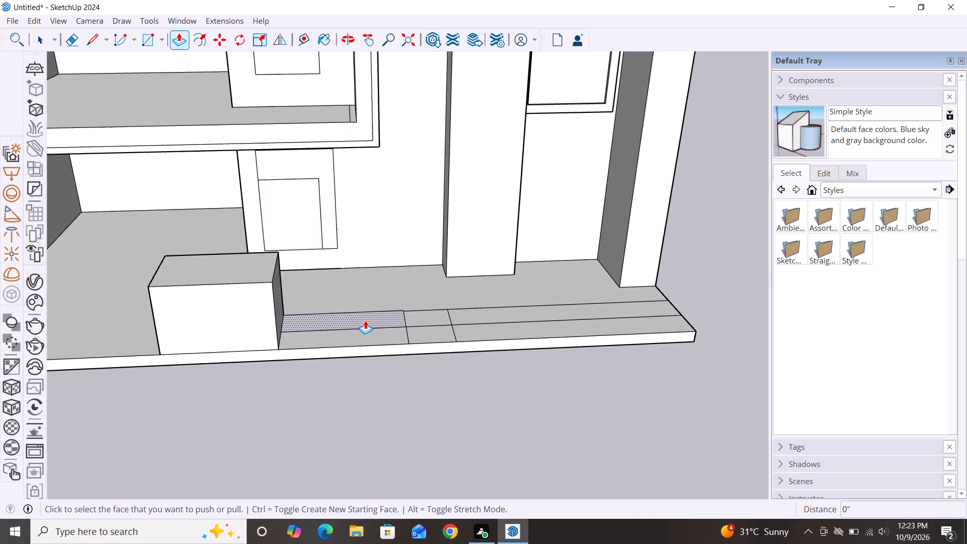
{"action": "key", "text": "space"}
{"action": "type", "text": "l"}
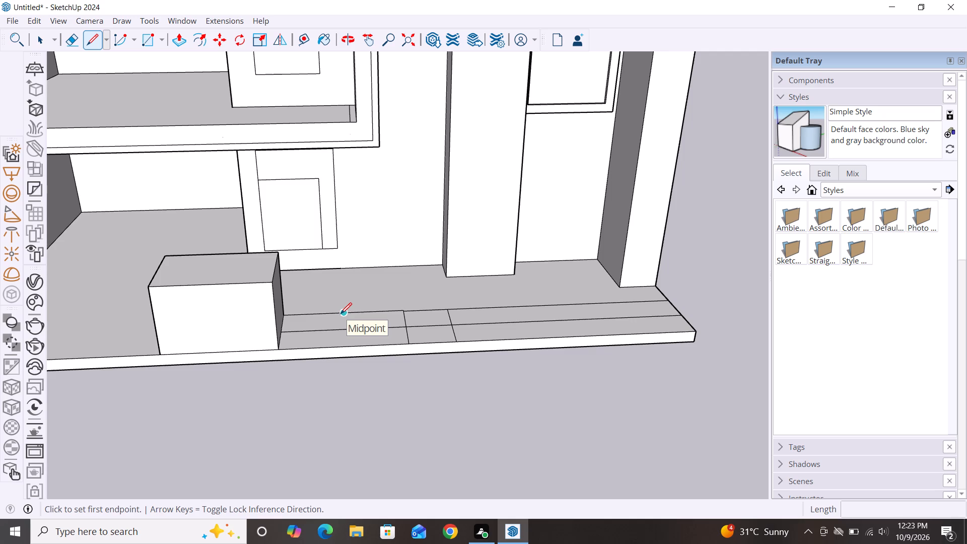
{"action": "left_click", "coordinate": [341, 314]}
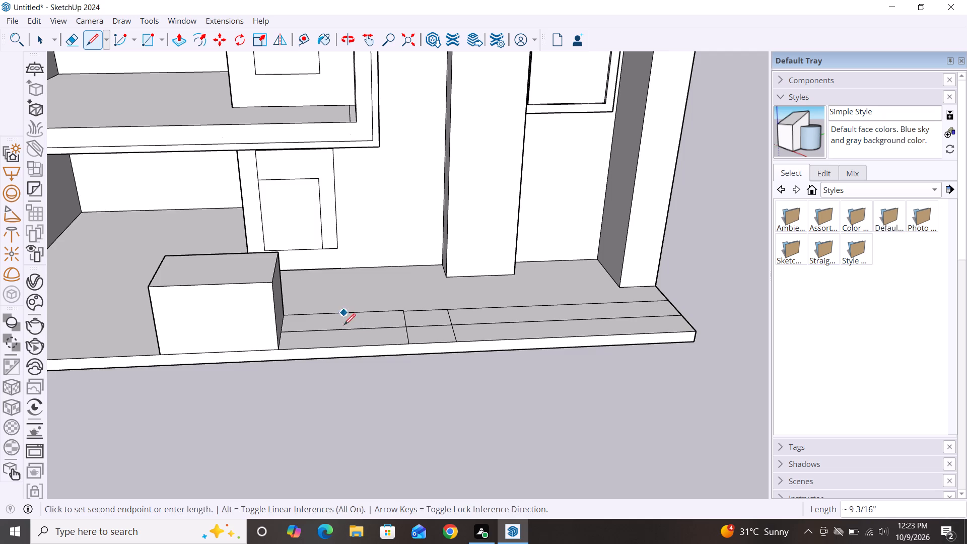
{"action": "double_click", "coordinate": [344, 329]}
{"action": "key", "text": "space"}
Push/Pull the newly divided rear section and the adjoining small rectangle up 3' each, level with the raised block.
{"action": "type", "text": "p"}
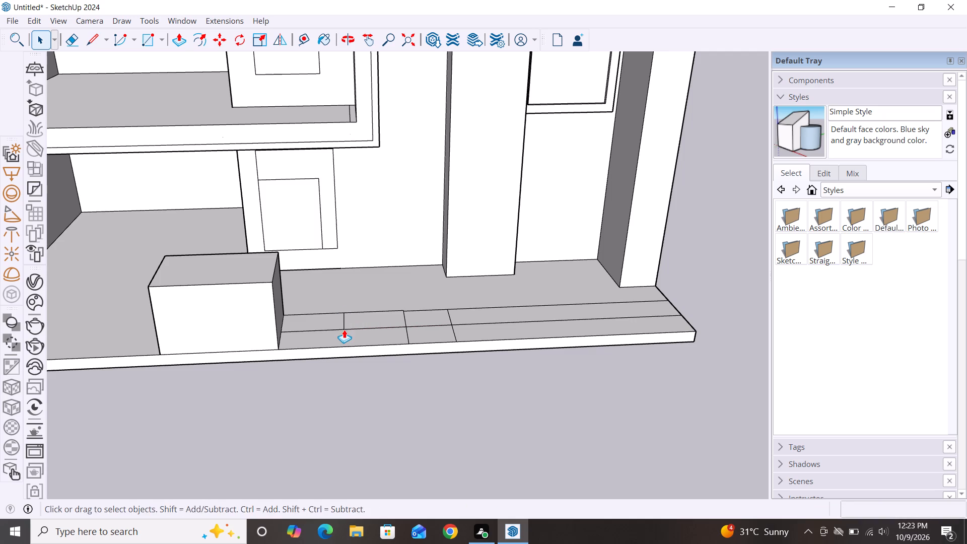
{"action": "left_click", "coordinate": [369, 319]}
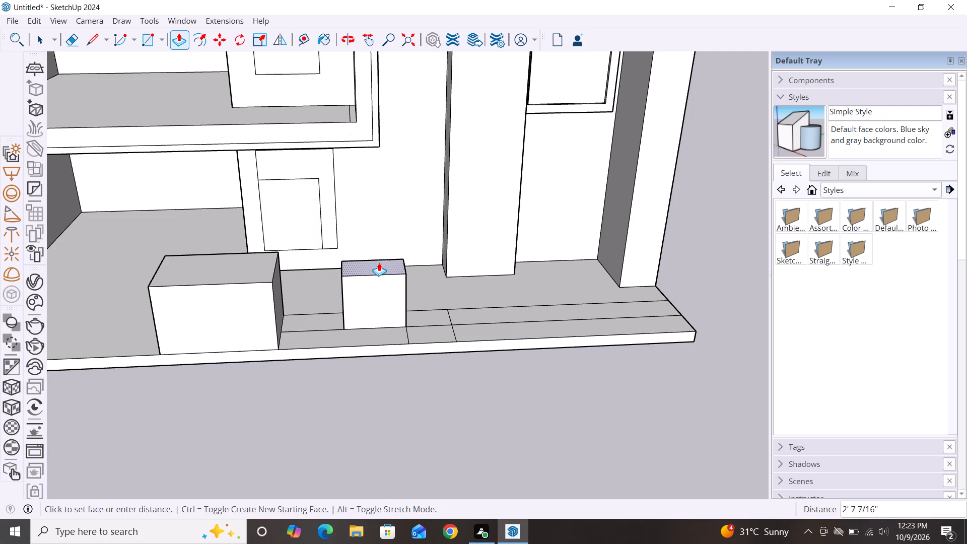
{"action": "left_click", "coordinate": [256, 276]}
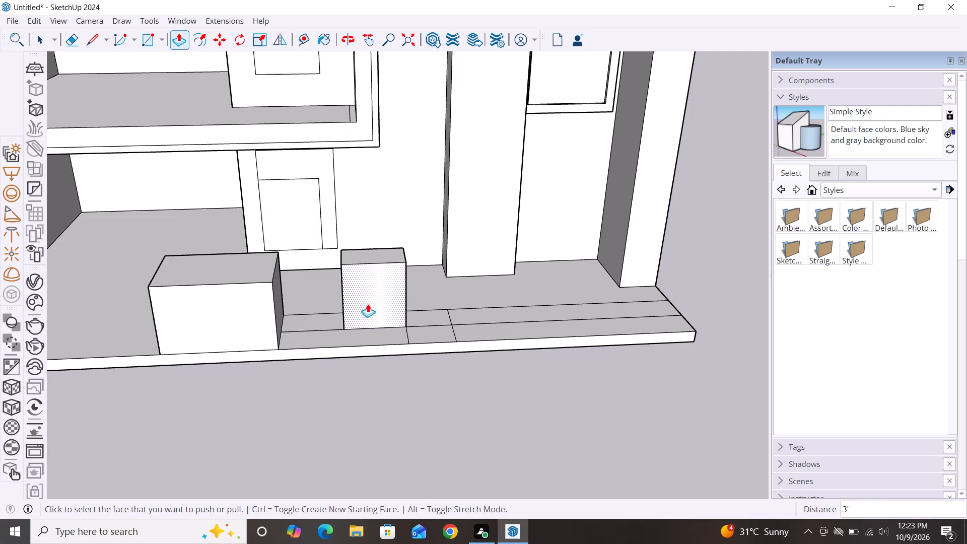
{"action": "left_click", "coordinate": [426, 317]}
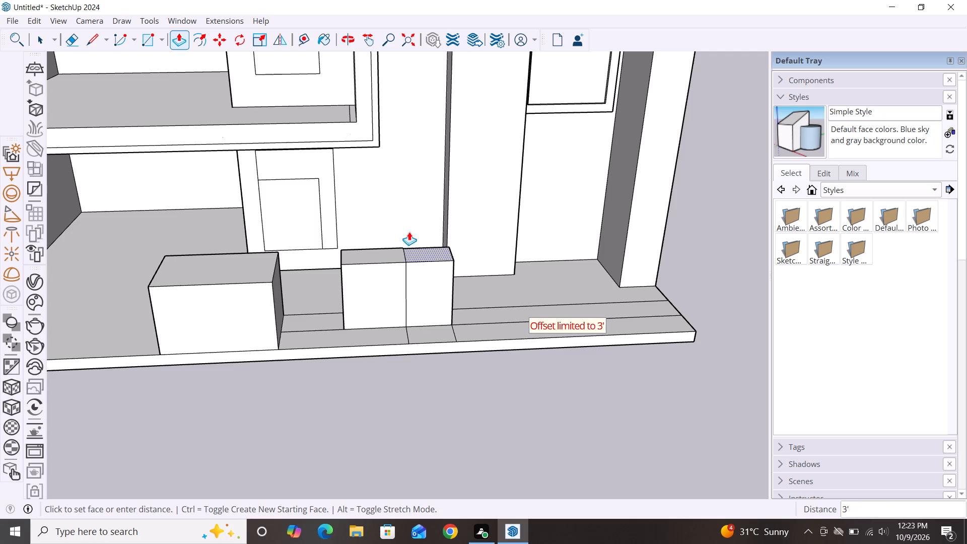
{"action": "left_click", "coordinate": [350, 266]}
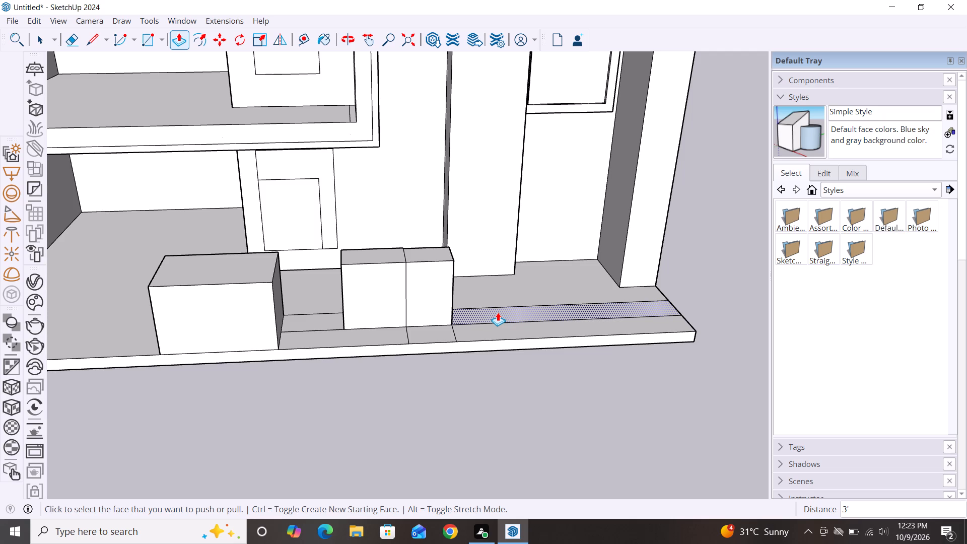
Push/Pull the long rear strip section beside the small block up about 2' 6 7/8" into a low wall.
{"action": "left_click", "coordinate": [498, 312]}
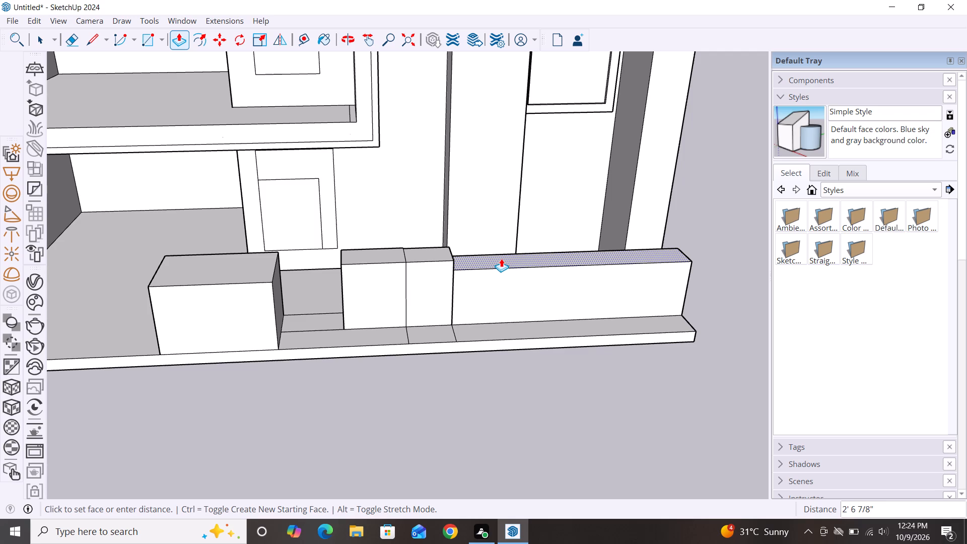
{"action": "left_click", "coordinate": [501, 258]}
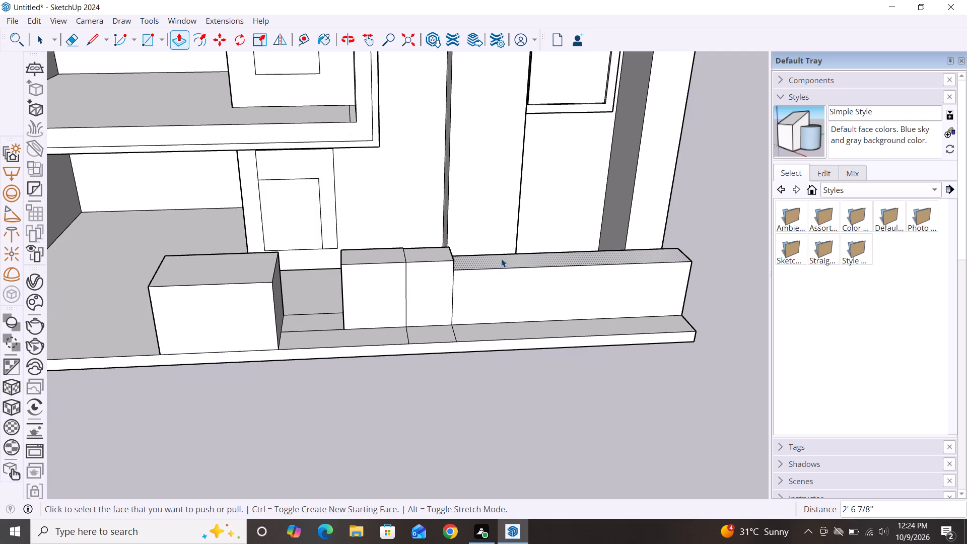
{"action": "key", "text": "space"}
Draw a line about 1' 4 3/4" across the front strip, from the low wall's base to the slab's front edge.
{"action": "scroll", "coordinate": [513, 234], "scroll_direction": "down", "scroll_amount": 5}
{"action": "middle_click_drag", "start_coordinate": [503, 347], "coordinate": [493, 342]}
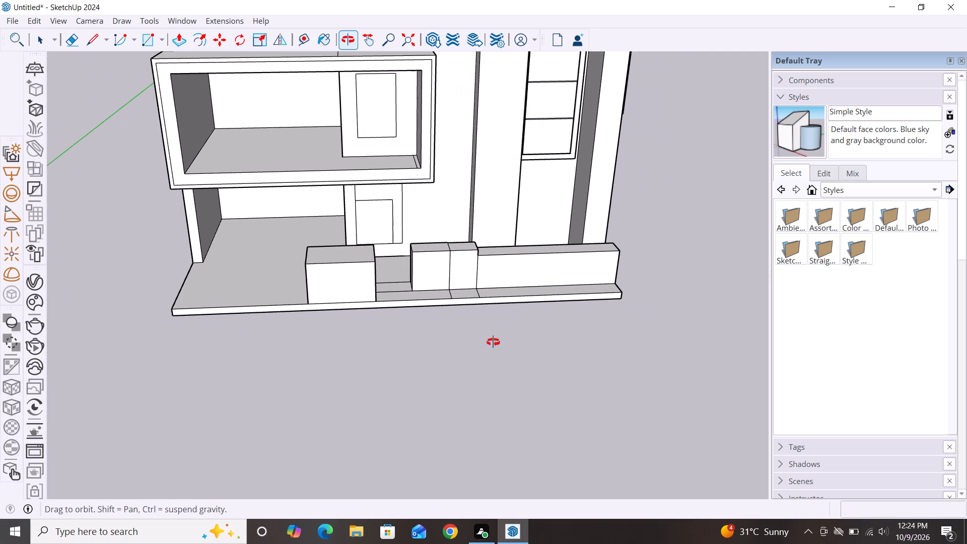
{"action": "middle_click_drag", "start_coordinate": [493, 342], "coordinate": [486, 305]}
{"action": "scroll", "coordinate": [486, 305], "scroll_direction": "up", "scroll_amount": 3}
{"action": "key", "text": "p"}
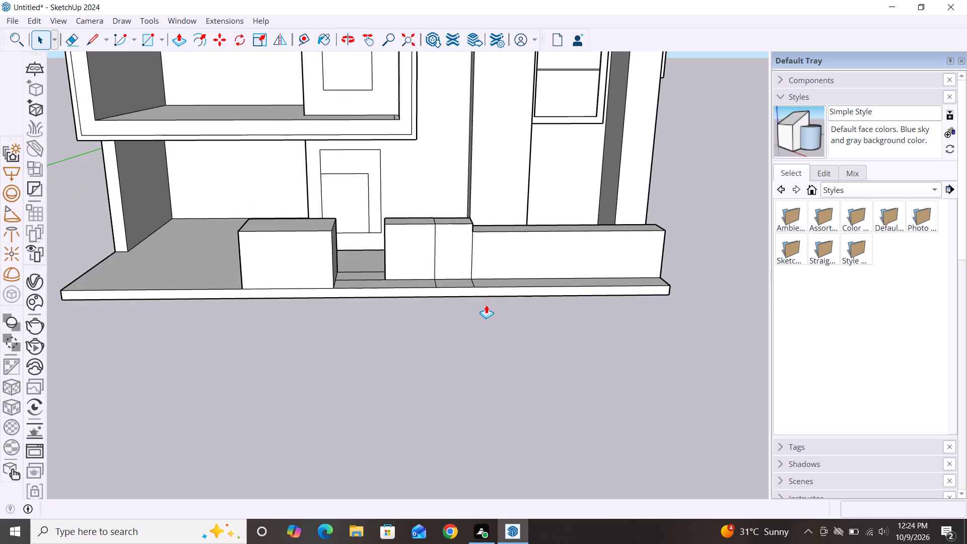
{"action": "scroll", "coordinate": [455, 267], "scroll_direction": "up", "scroll_amount": 2}
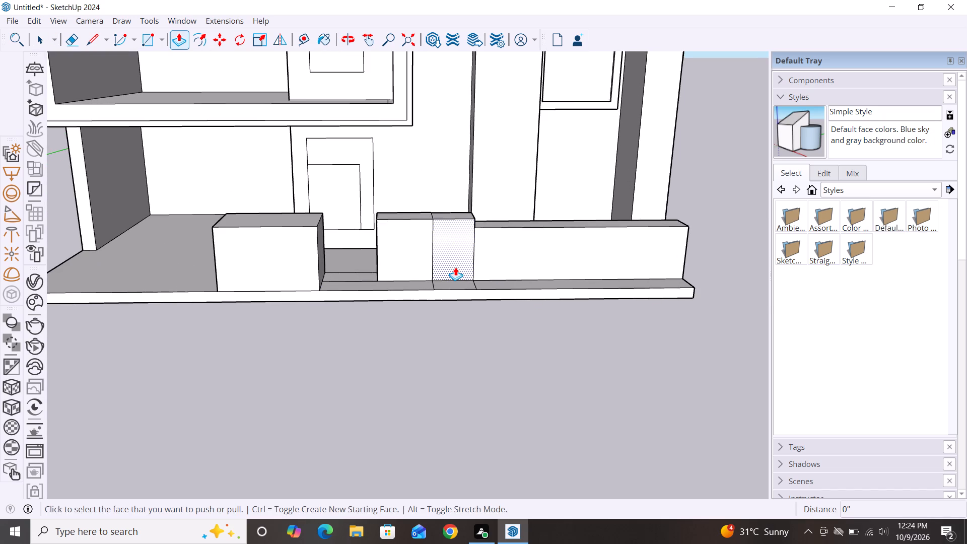
{"action": "scroll", "coordinate": [455, 267], "scroll_direction": "up", "scroll_amount": 2}
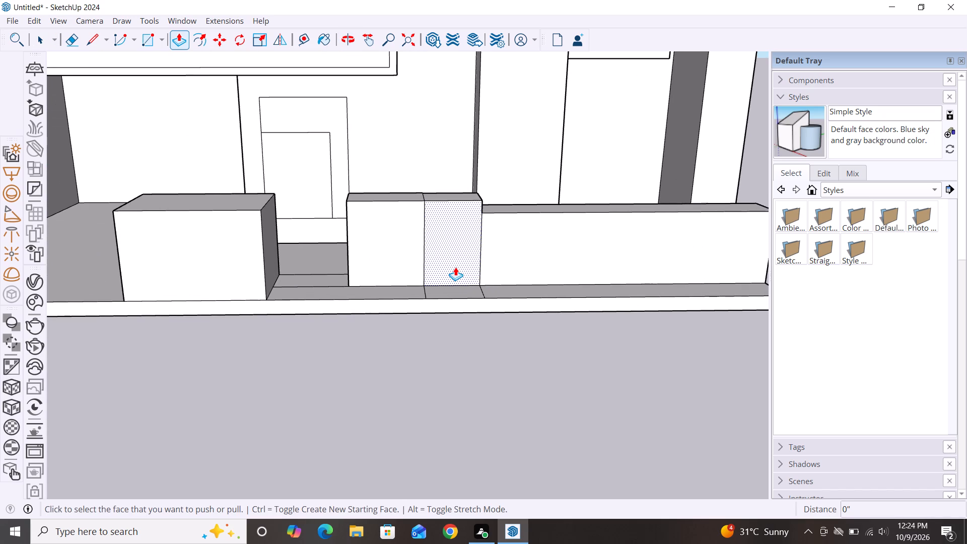
{"action": "scroll", "coordinate": [455, 267], "scroll_direction": "down", "scroll_amount": 1}
{"action": "scroll", "coordinate": [389, 286], "scroll_direction": "down", "scroll_amount": 2}
{"action": "scroll", "coordinate": [575, 303], "scroll_direction": "up", "scroll_amount": 1}
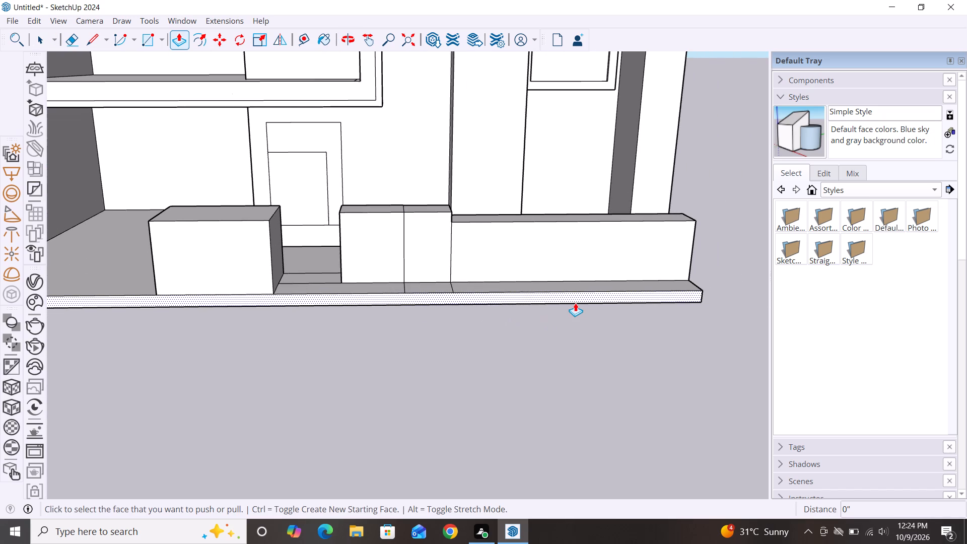
{"action": "middle_click_drag", "start_coordinate": [582, 328], "coordinate": [585, 354]}
{"action": "key", "text": "l"}
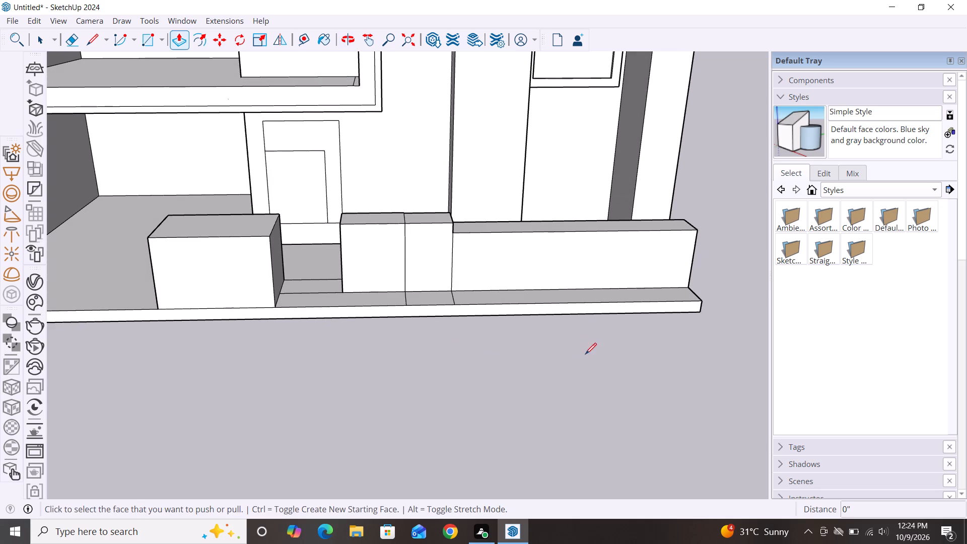
{"action": "left_click", "coordinate": [594, 288]}
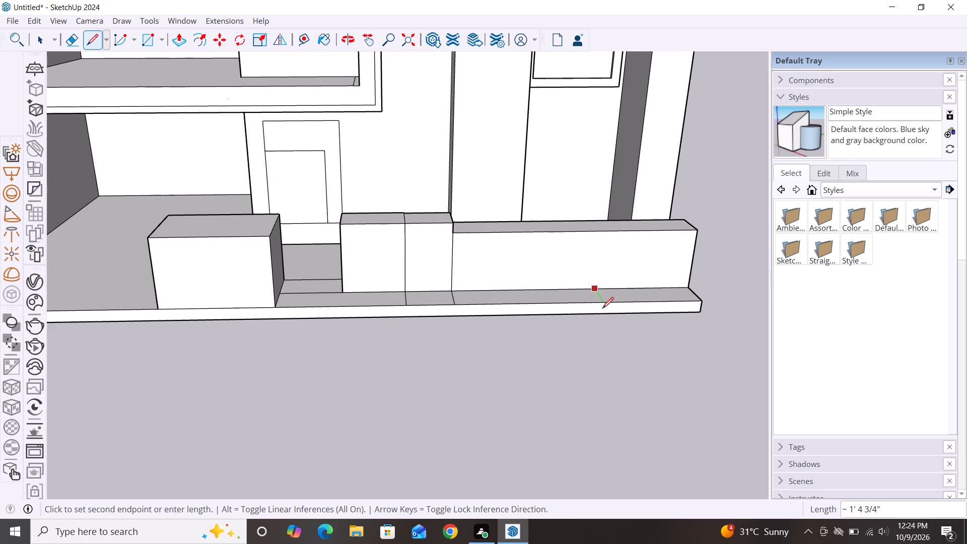
{"action": "double_click", "coordinate": [601, 306]}
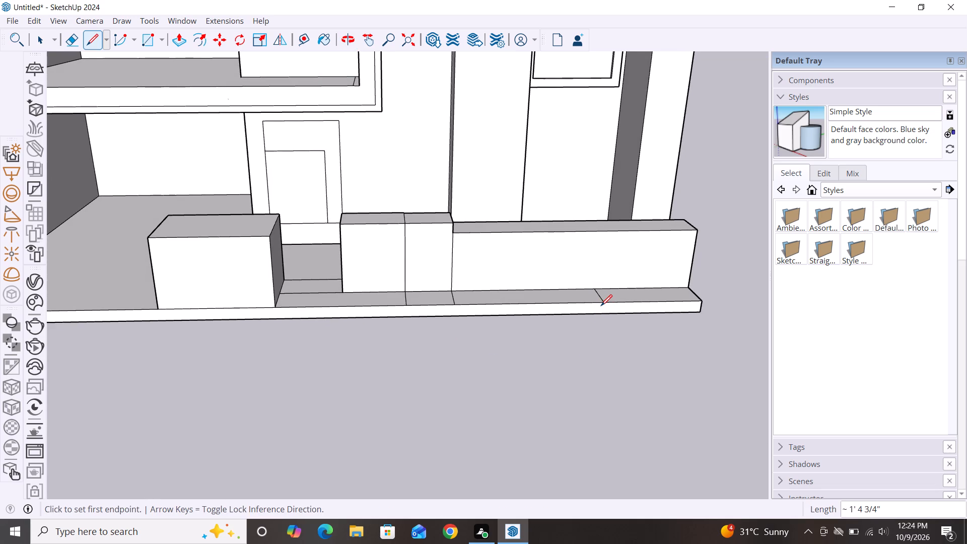
{"action": "key", "text": "space"}
Erase the two short dividing lines on the front strip below the two small blocks.
{"action": "key", "text": "e"}
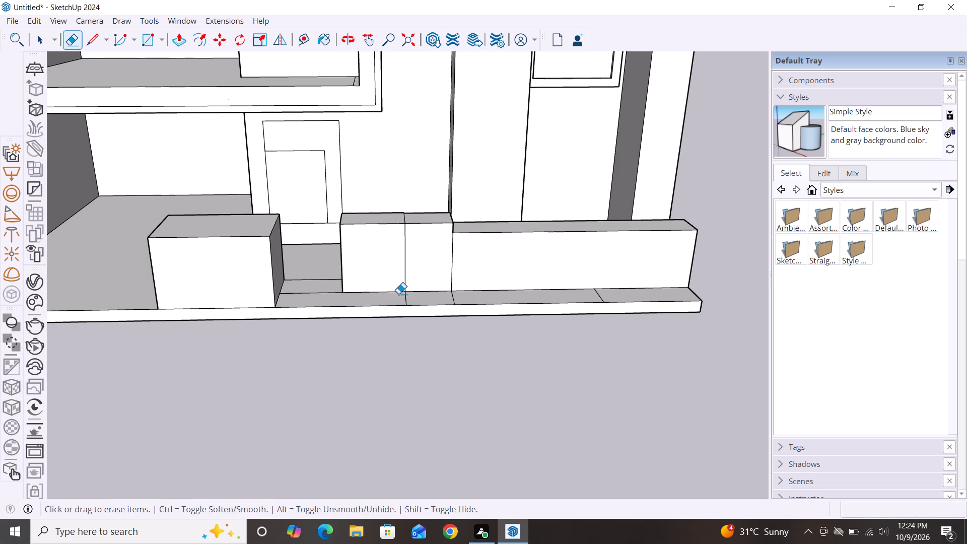
{"action": "left_click", "coordinate": [406, 296]}
{"action": "left_click", "coordinate": [452, 297]}
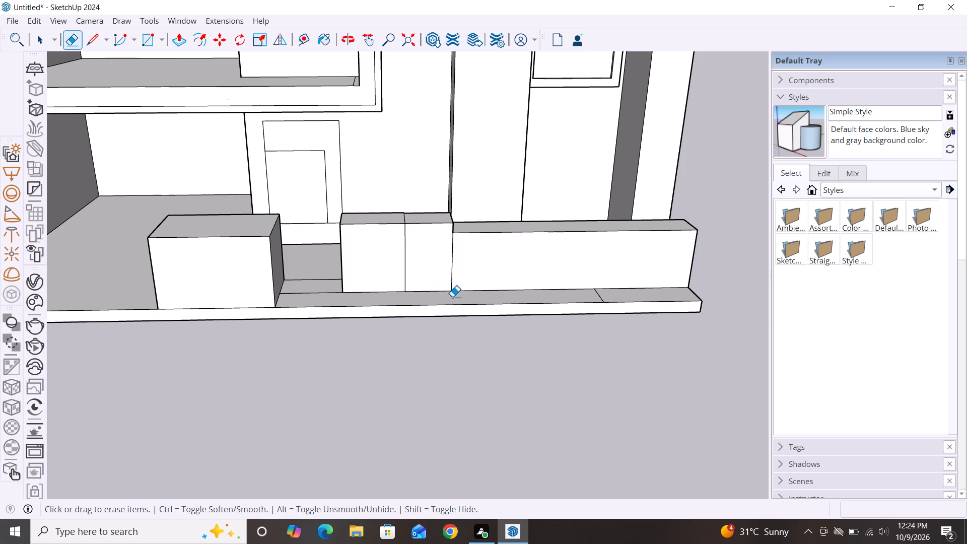
Push/Pull the front strip between the raised block and the new dividing line up about 10 13/16".
{"action": "key", "text": "p"}
{"action": "left_click", "coordinate": [451, 299]}
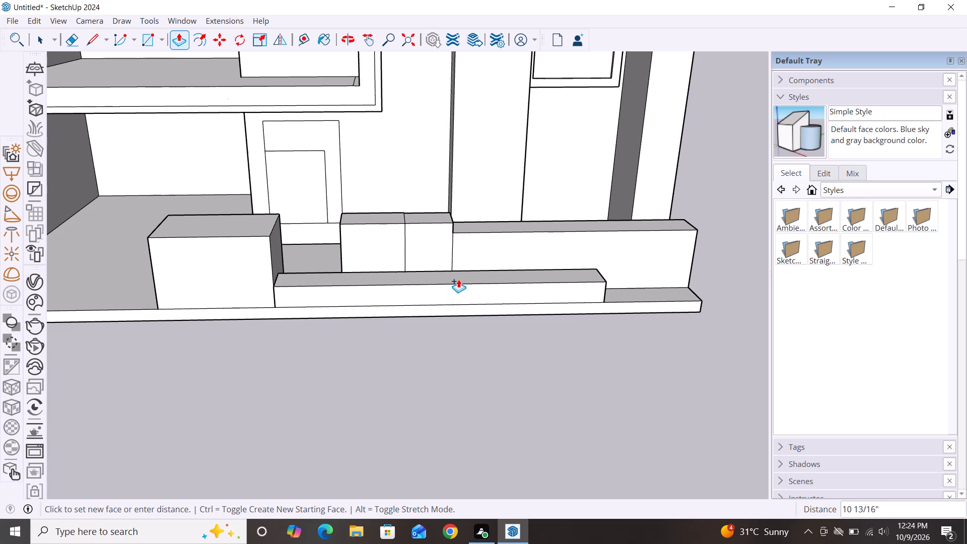
{"action": "left_click", "coordinate": [458, 279]}
{"action": "key", "text": "space"}
Push/Pull the top of the large raised block near the doorway up about 9 3/4".
{"action": "scroll", "coordinate": [467, 266], "scroll_direction": "down", "scroll_amount": 5}
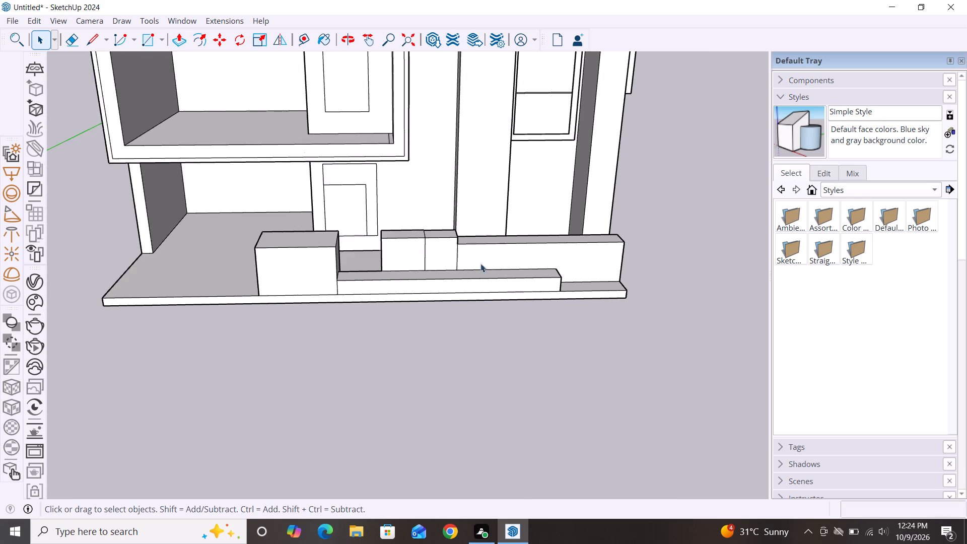
{"action": "scroll", "coordinate": [480, 263], "scroll_direction": "down", "scroll_amount": 2}
{"action": "middle_click_drag", "start_coordinate": [565, 382], "coordinate": [552, 338]}
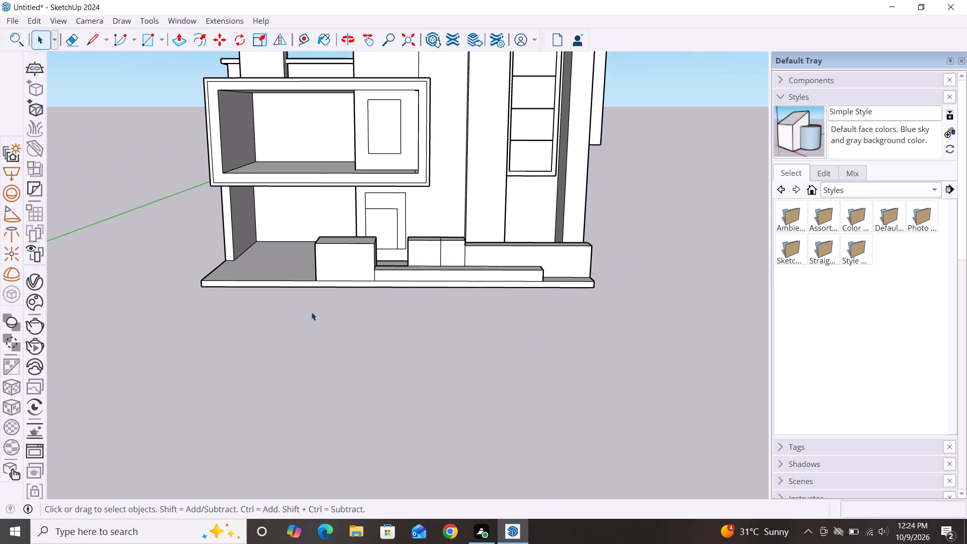
{"action": "scroll", "coordinate": [326, 248], "scroll_direction": "up", "scroll_amount": 3}
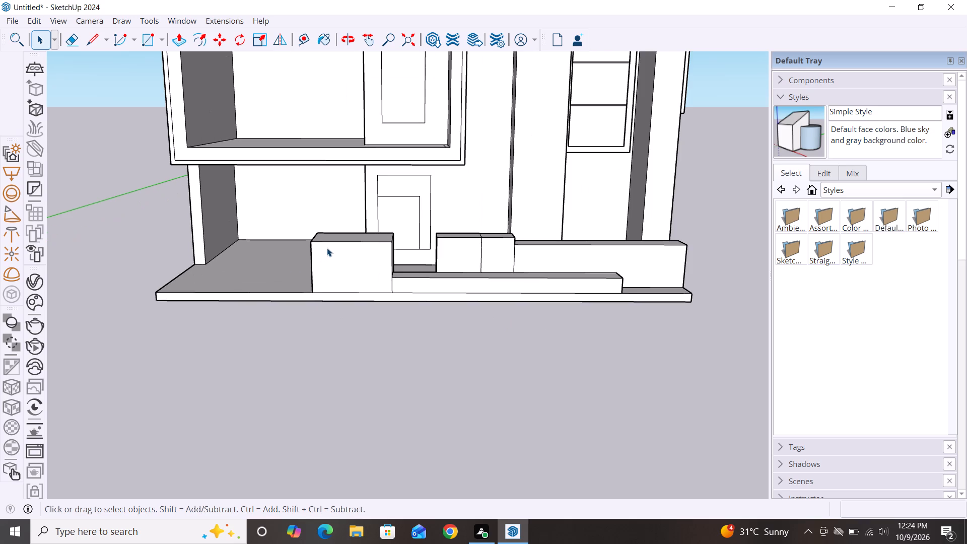
{"action": "key", "text": "p"}
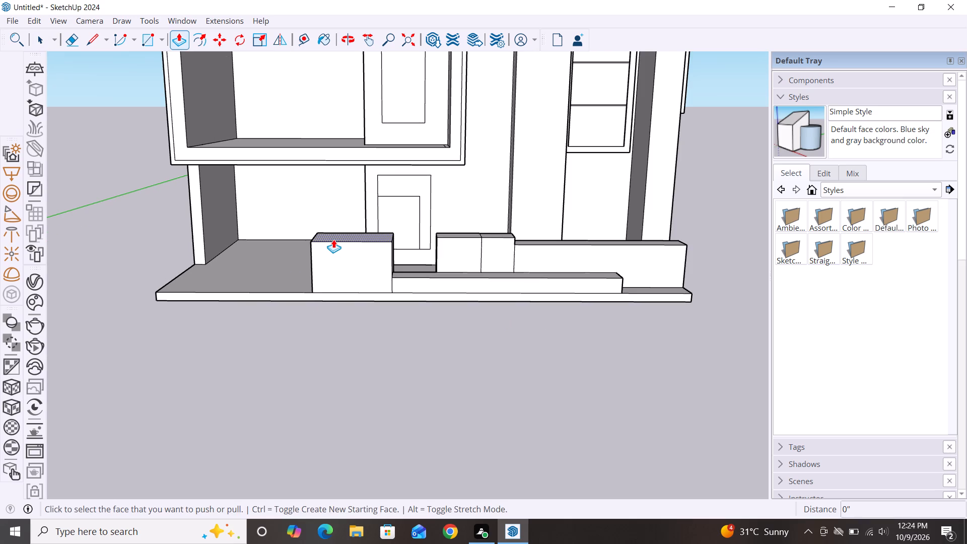
{"action": "left_click", "coordinate": [335, 237]}
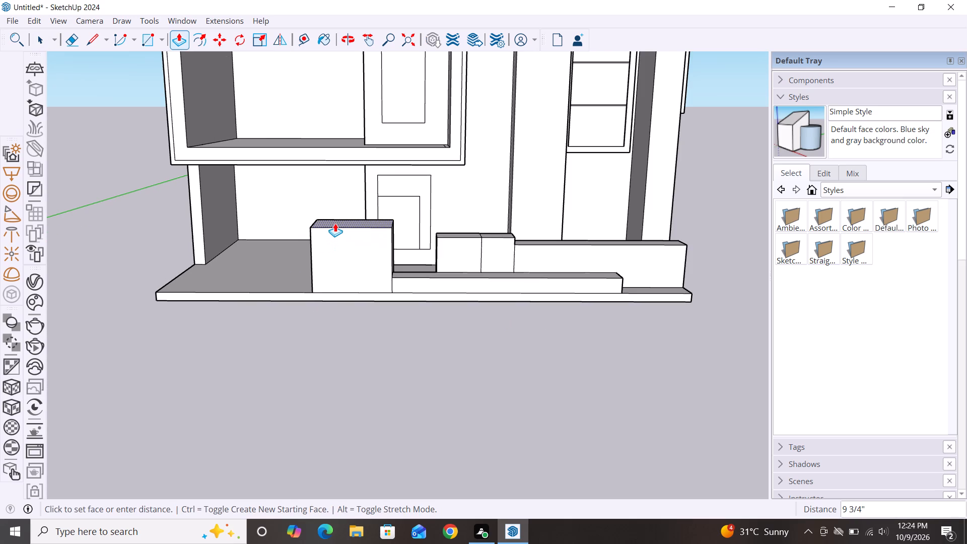
{"action": "left_click", "coordinate": [335, 223]}
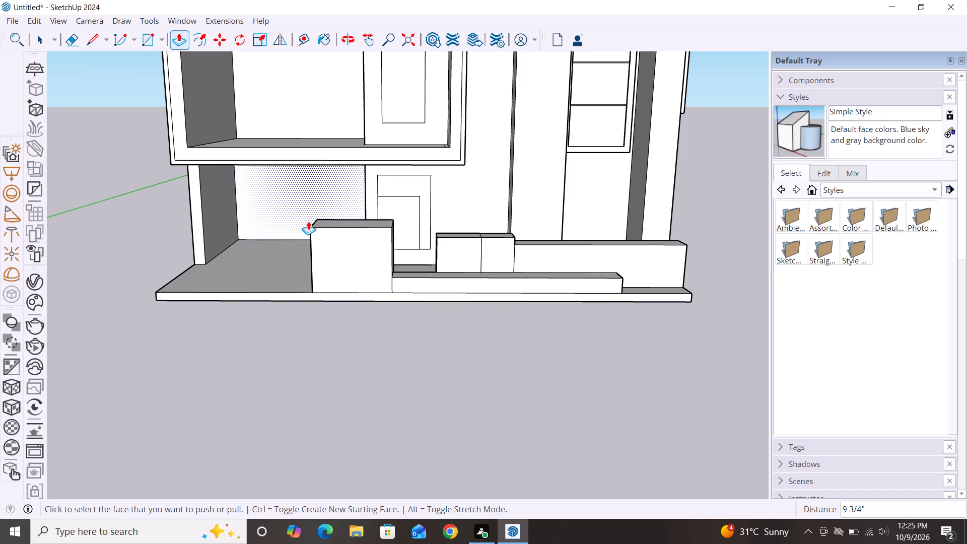
Push/Pull the top of the narrow block beside the low wall up 9 3/4", level with the large block.
{"action": "scroll", "coordinate": [287, 263], "scroll_direction": "down", "scroll_amount": 1}
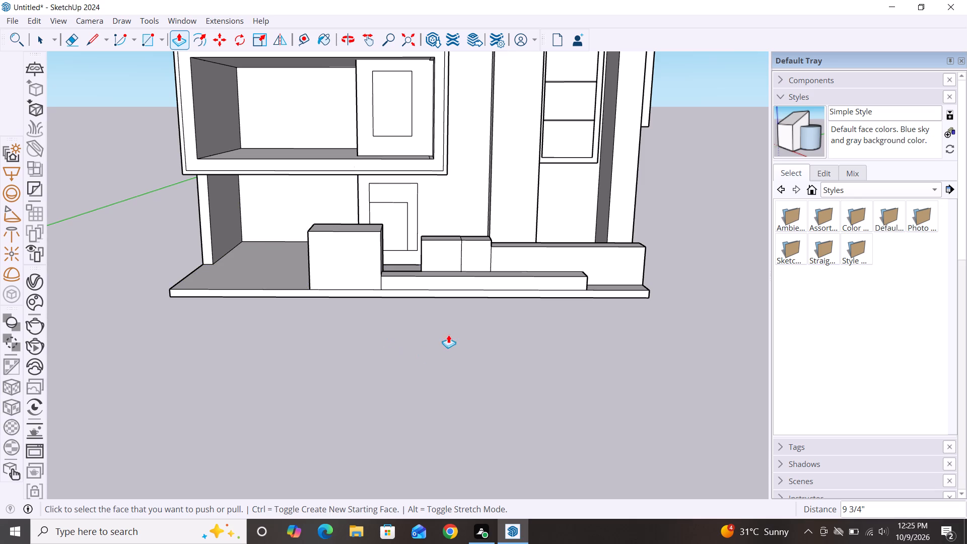
{"action": "scroll", "coordinate": [491, 308], "scroll_direction": "down", "scroll_amount": 1}
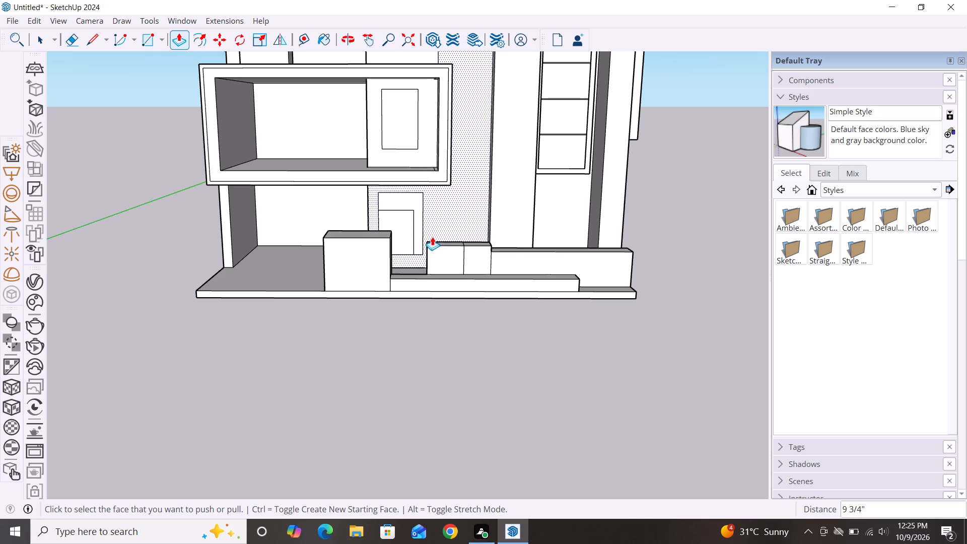
{"action": "scroll", "coordinate": [481, 244], "scroll_direction": "up", "scroll_amount": 5}
{"action": "left_click", "coordinate": [473, 242]}
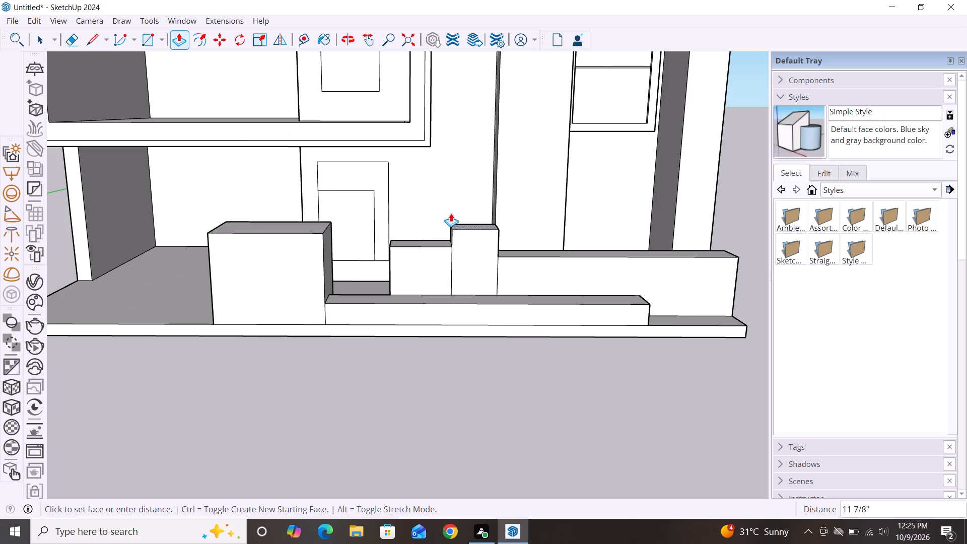
{"action": "left_click", "coordinate": [314, 229]}
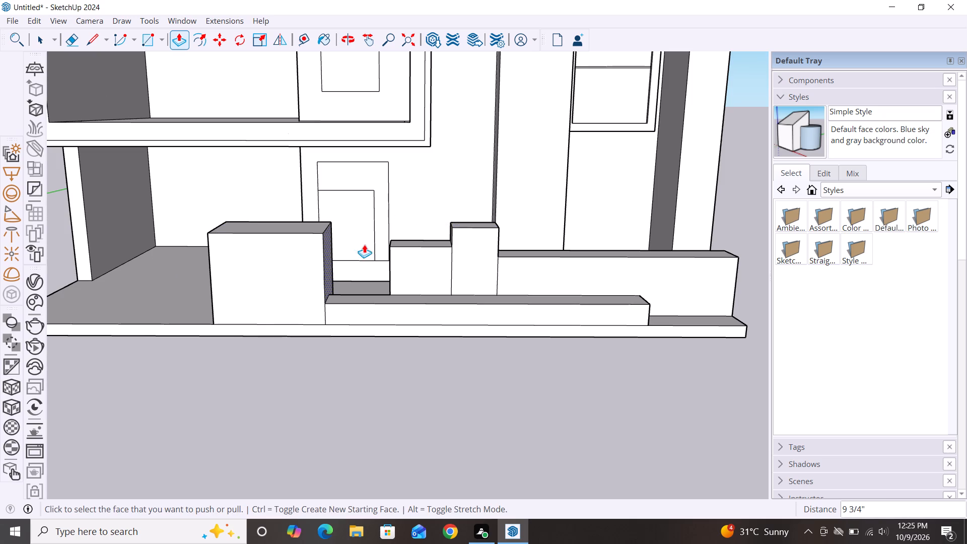
Push/Pull the top of the block between the doorway gap and the narrow block up about 5 3/8".
{"action": "left_click", "coordinate": [438, 241]}
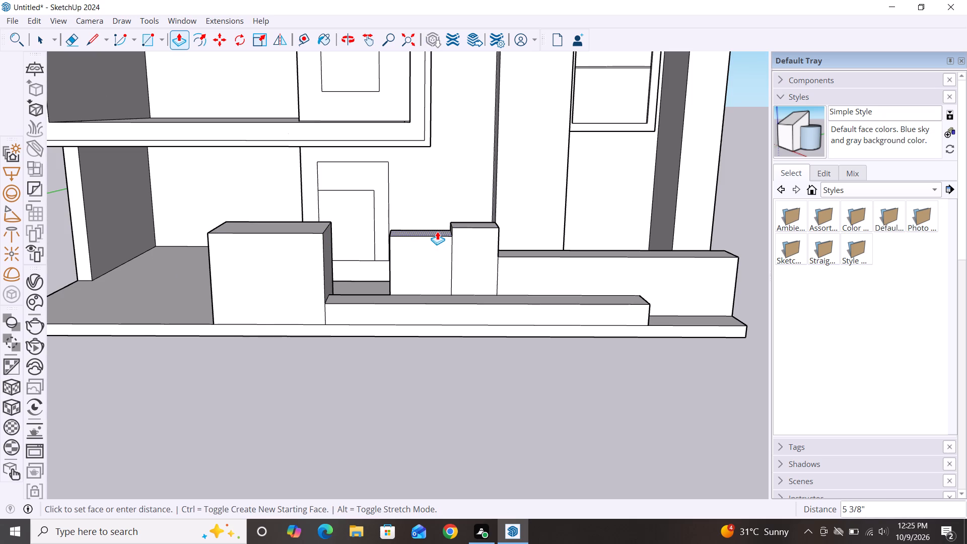
{"action": "left_click", "coordinate": [437, 231]}
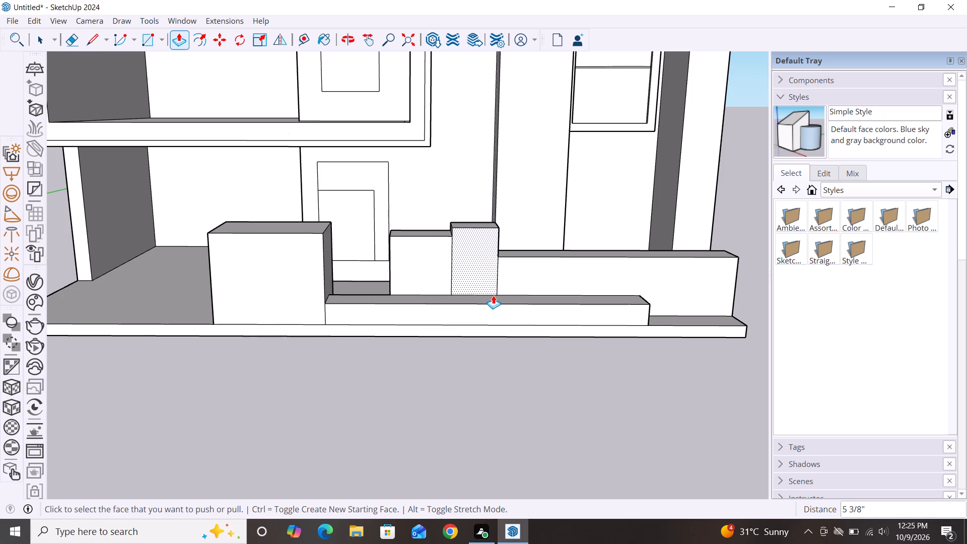
Push/Pull the top of the long rear wall beside the narrow block up about 7 13/16".
{"action": "left_click", "coordinate": [517, 255]}
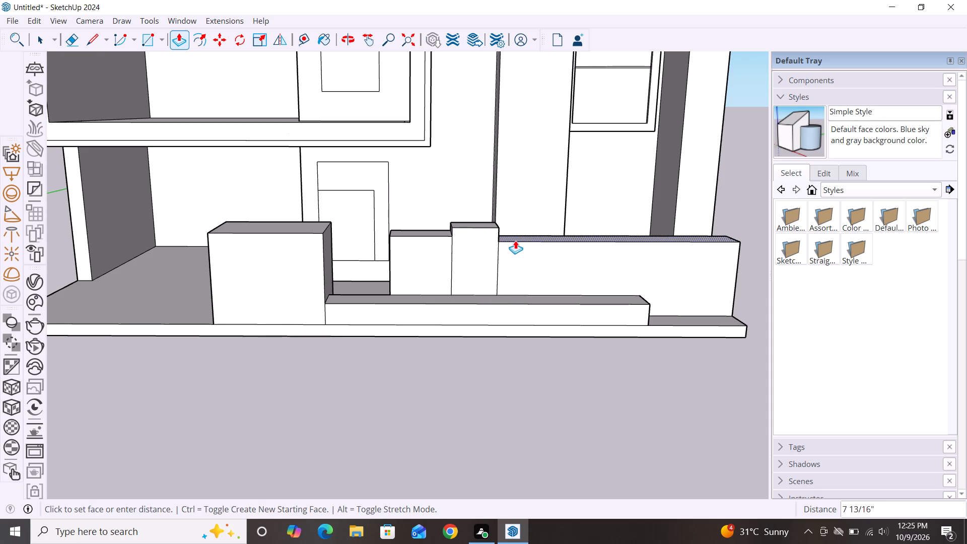
{"action": "left_click", "coordinate": [515, 240]}
{"action": "key", "text": "space"}
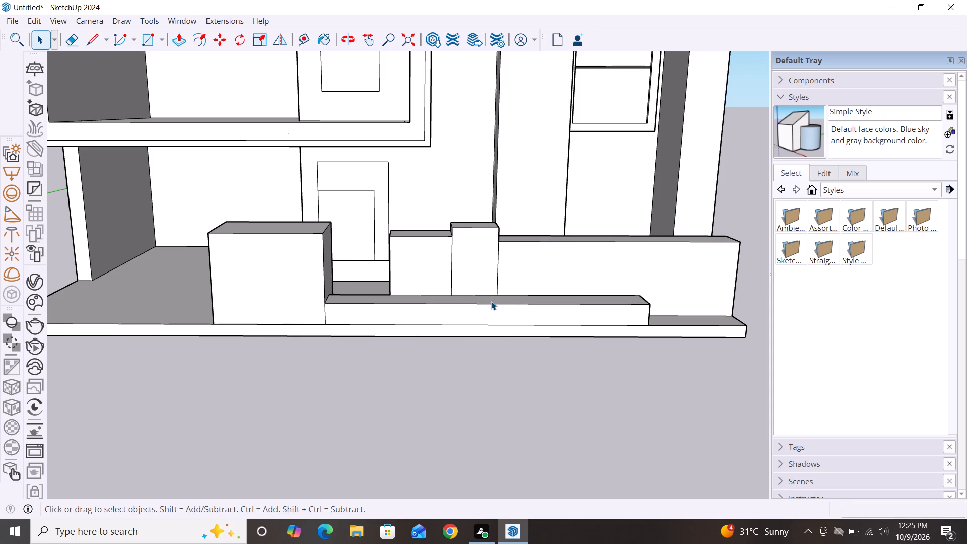
Push/Pull the top of the long low front wall up about 1 9/16".
{"action": "key", "text": "p"}
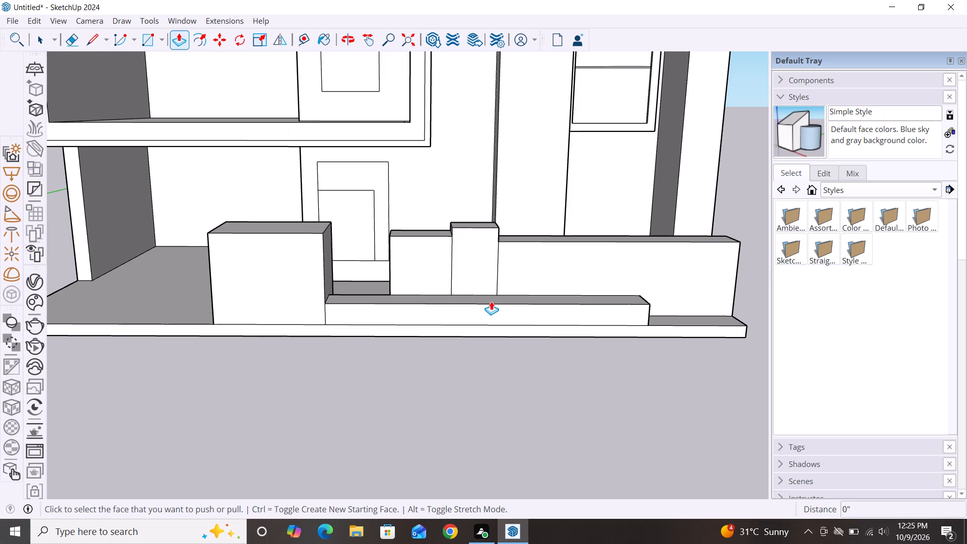
{"action": "left_click", "coordinate": [492, 300]}
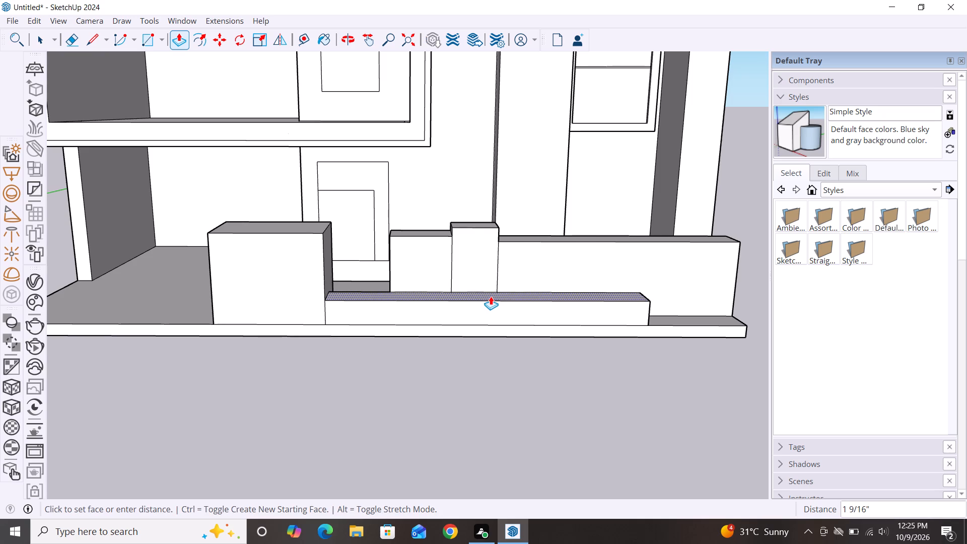
{"action": "left_click", "coordinate": [491, 296]}
{"action": "key", "text": "space"}
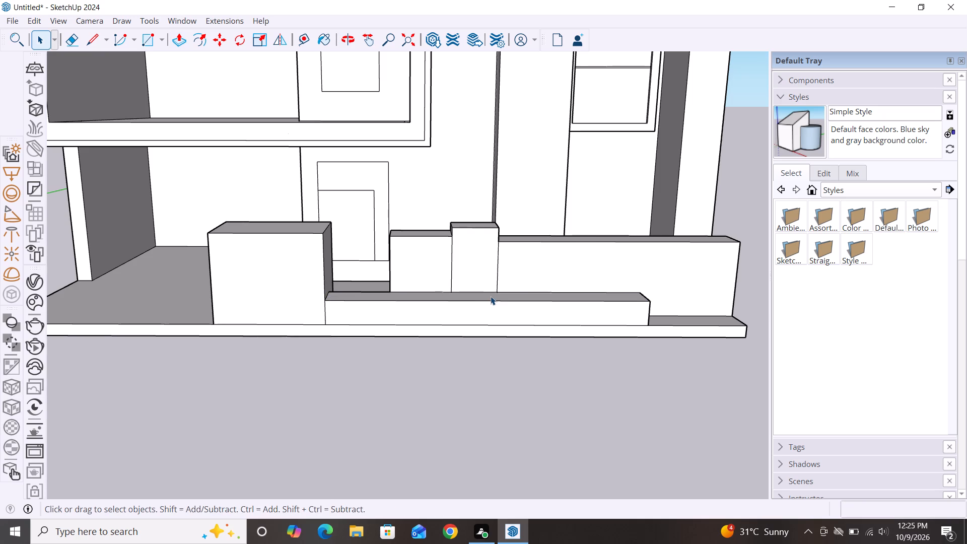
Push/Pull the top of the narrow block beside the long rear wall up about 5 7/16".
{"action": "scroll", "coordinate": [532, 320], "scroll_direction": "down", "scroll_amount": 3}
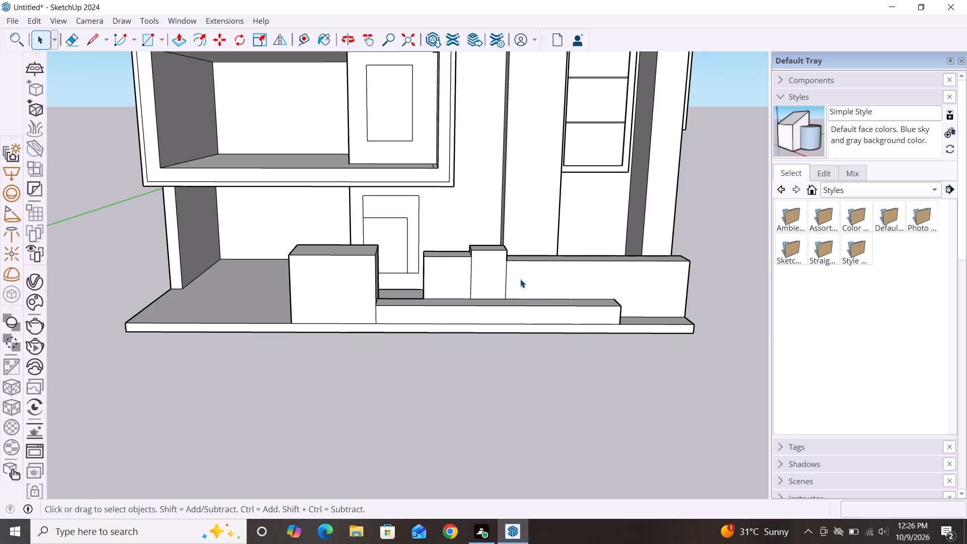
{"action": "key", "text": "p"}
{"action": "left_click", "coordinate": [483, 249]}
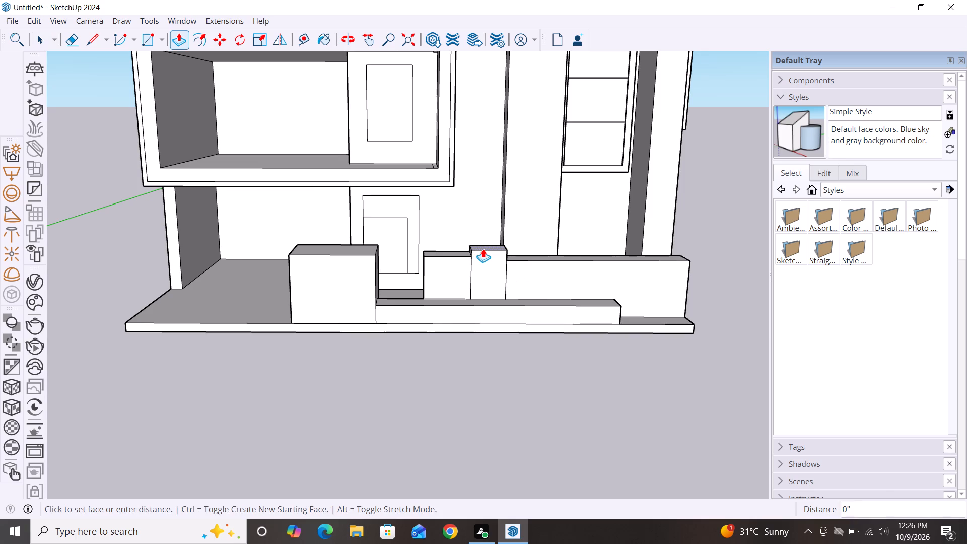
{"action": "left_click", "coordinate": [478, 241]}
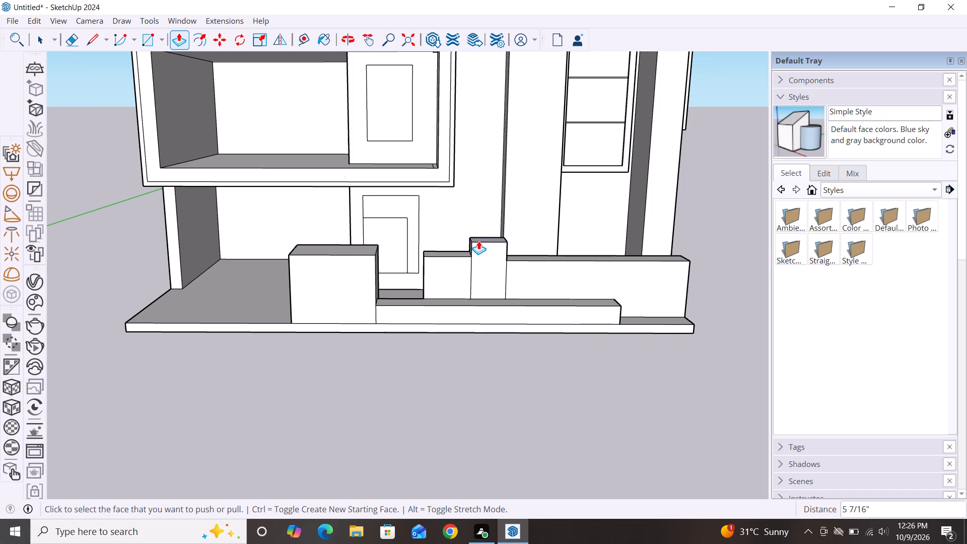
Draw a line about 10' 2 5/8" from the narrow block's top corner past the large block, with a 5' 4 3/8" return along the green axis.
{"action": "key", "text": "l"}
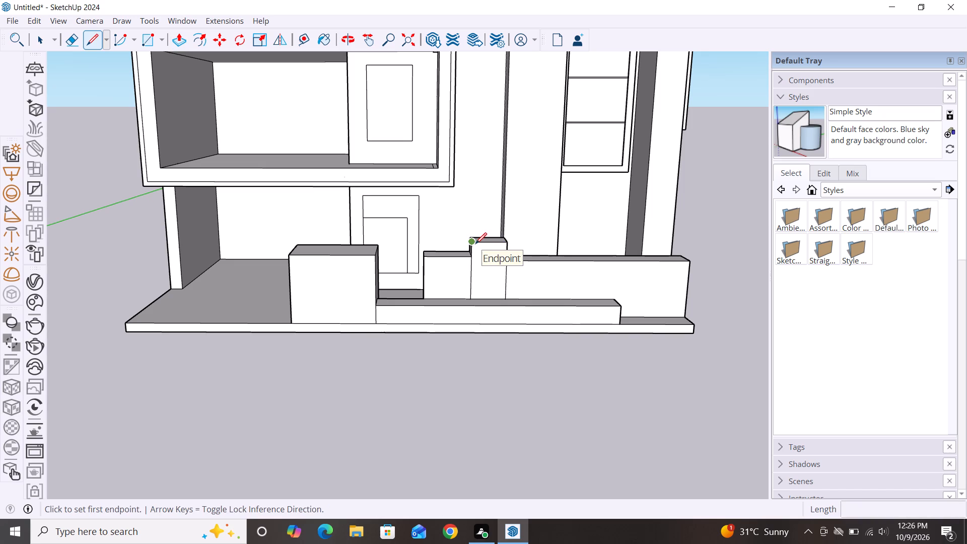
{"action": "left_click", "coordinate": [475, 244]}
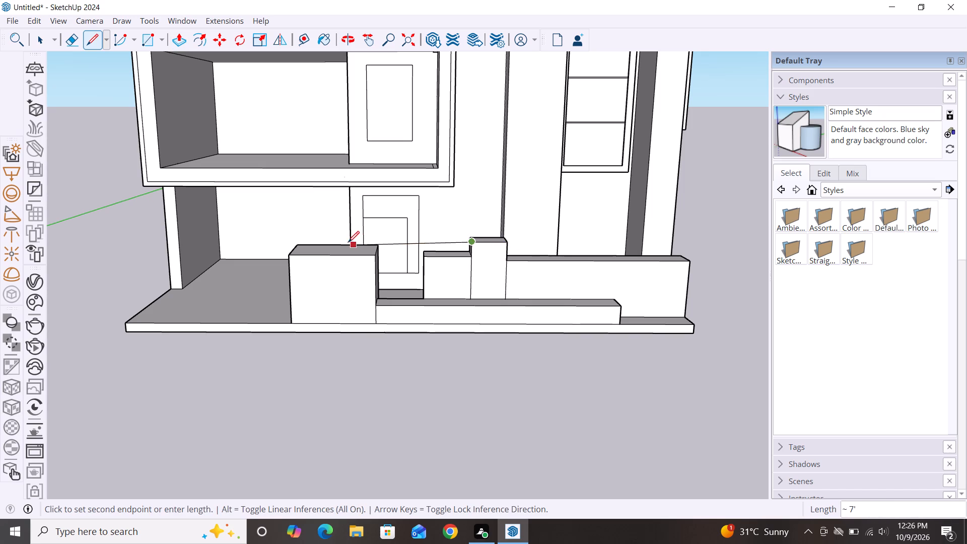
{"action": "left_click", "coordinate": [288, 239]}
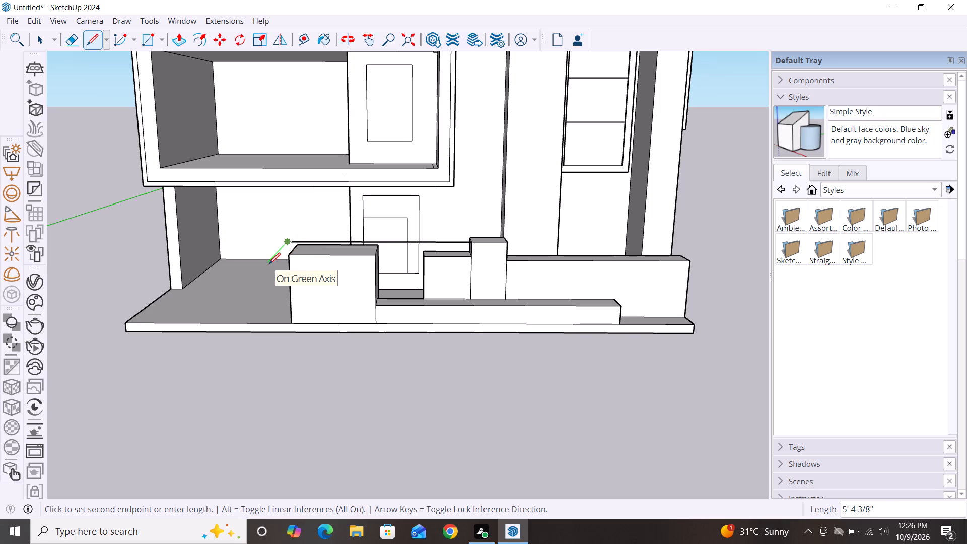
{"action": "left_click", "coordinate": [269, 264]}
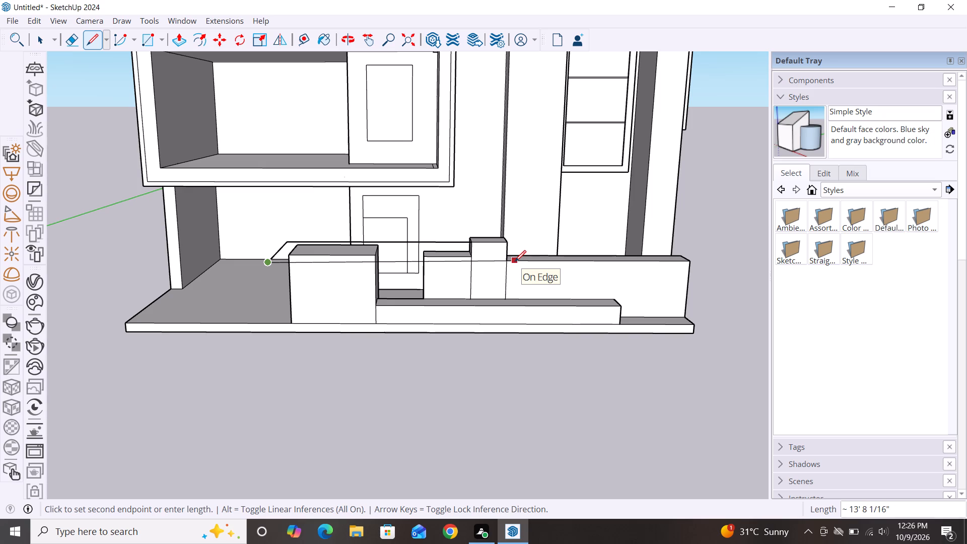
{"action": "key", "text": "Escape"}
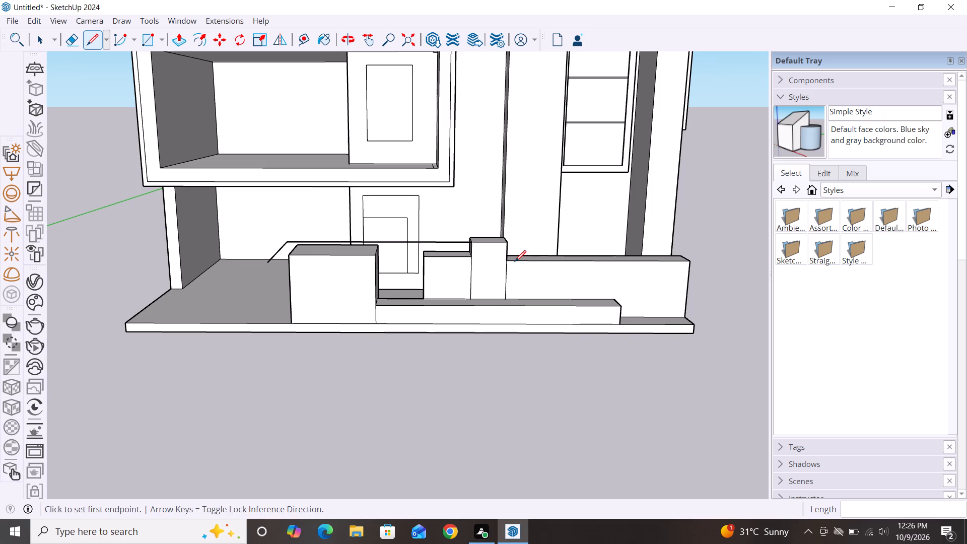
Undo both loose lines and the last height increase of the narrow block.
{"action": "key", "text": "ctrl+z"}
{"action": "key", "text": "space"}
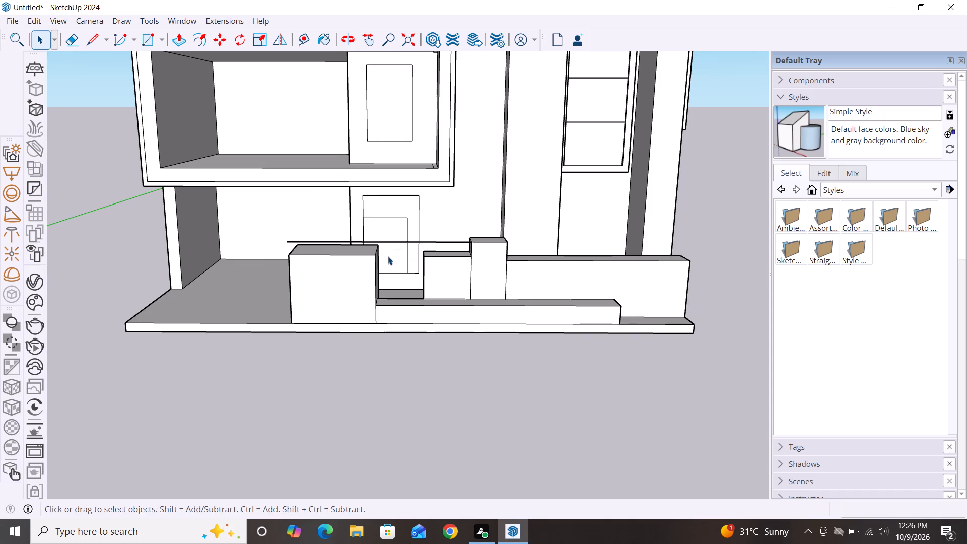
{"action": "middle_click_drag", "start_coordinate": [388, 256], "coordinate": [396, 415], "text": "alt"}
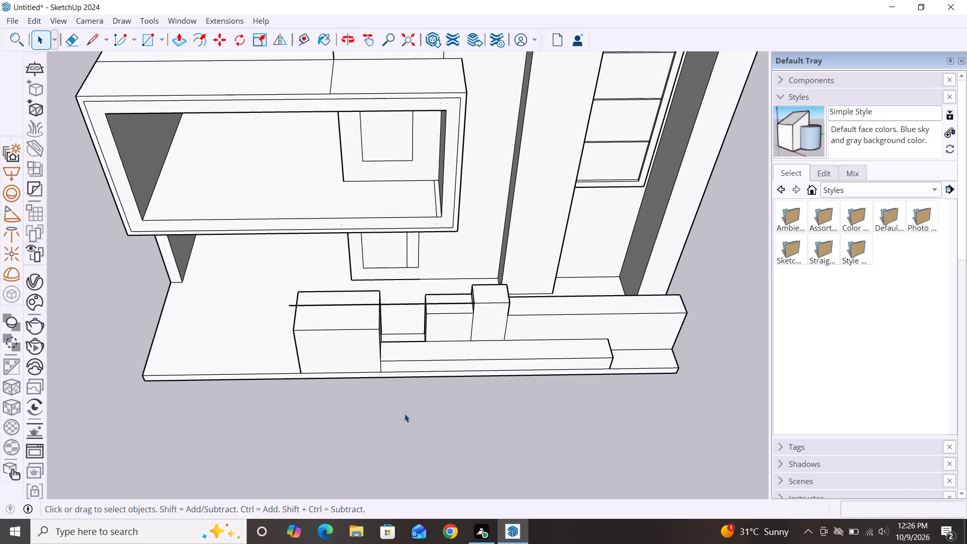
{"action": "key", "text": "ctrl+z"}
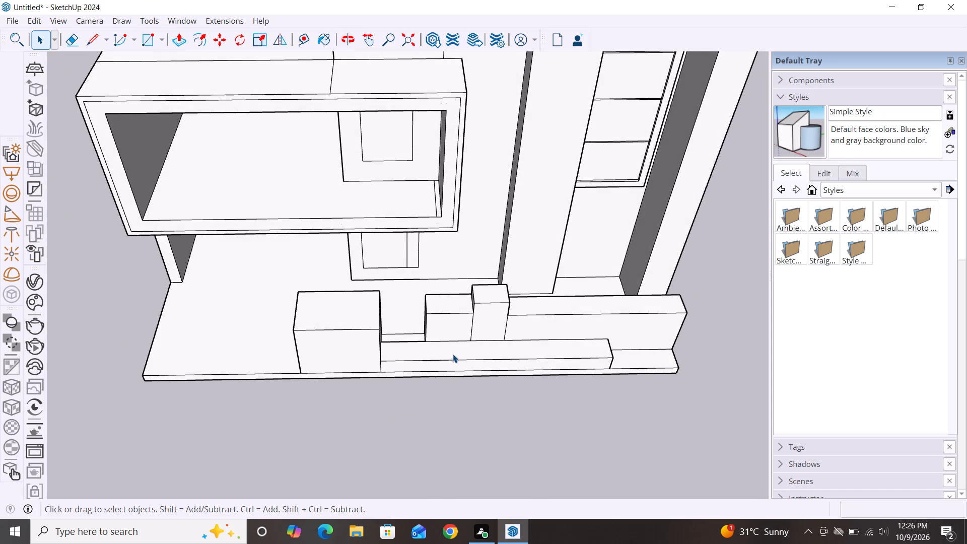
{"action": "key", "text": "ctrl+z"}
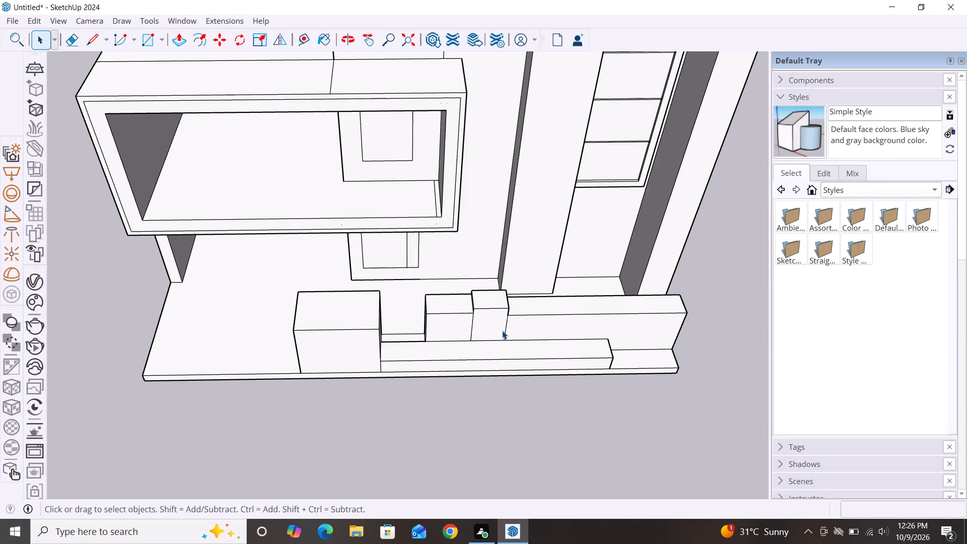
Draw a rectangle about 1' 5 9/16" by 11' 9 5/8" from the large block's rear top corner to the narrow block's front top corner.
{"action": "key", "text": "e"}
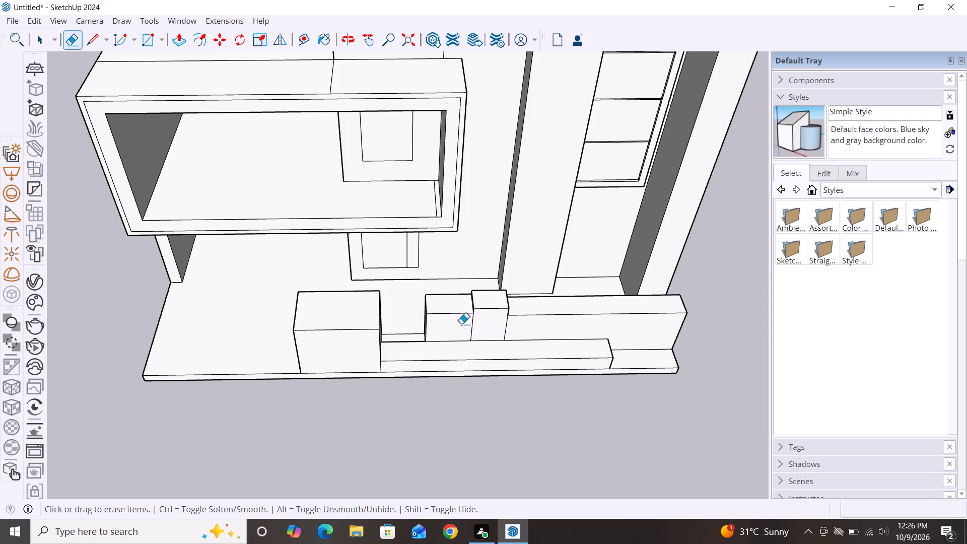
{"action": "key", "text": "r"}
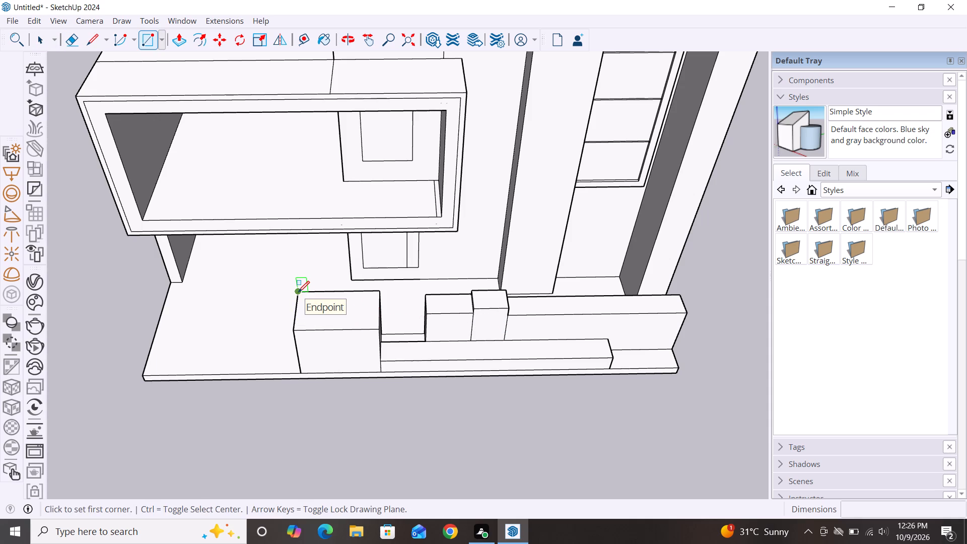
{"action": "left_click", "coordinate": [298, 292]}
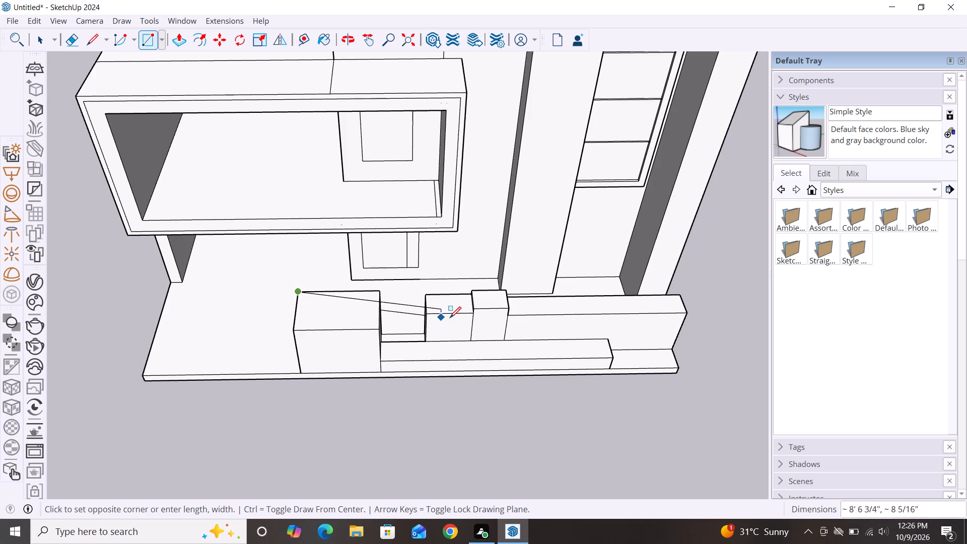
{"action": "double_click", "coordinate": [512, 307]}
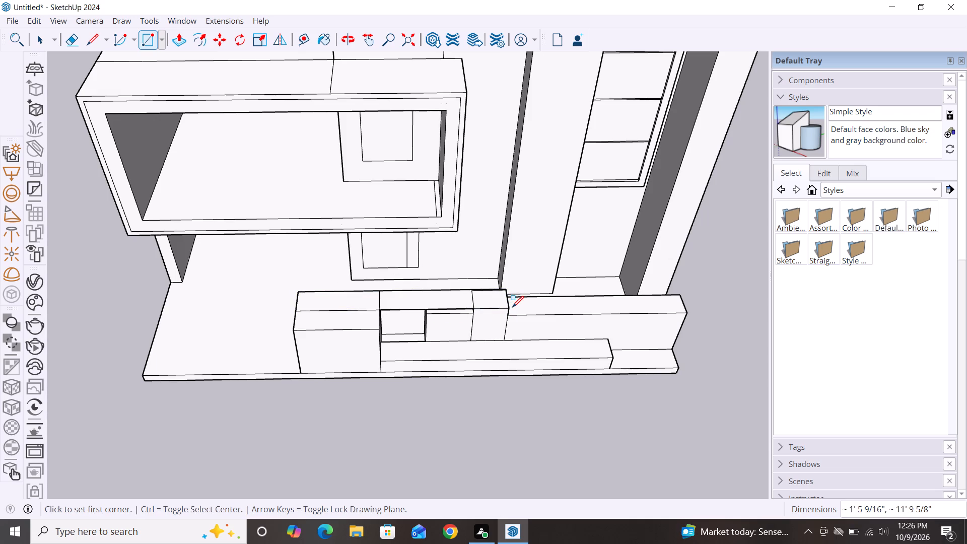
{"action": "key", "text": "p"}
{"action": "key", "text": "space"}
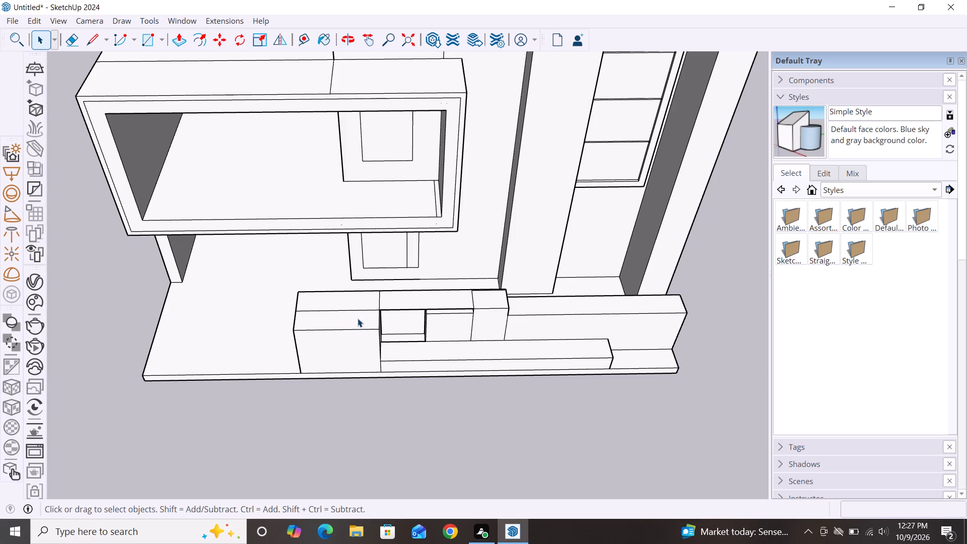
Copy the rectangle's edge on the large block's top about 1' 6 7/16" onto the upper part of its front face.
{"action": "left_click", "coordinate": [360, 310]}
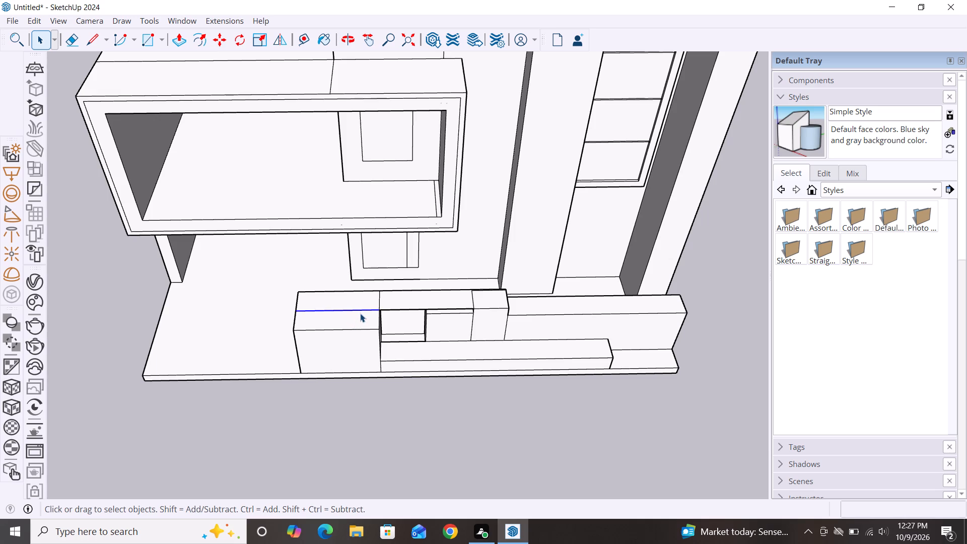
{"action": "key", "text": "m"}
{"action": "left_click", "coordinate": [378, 312]}
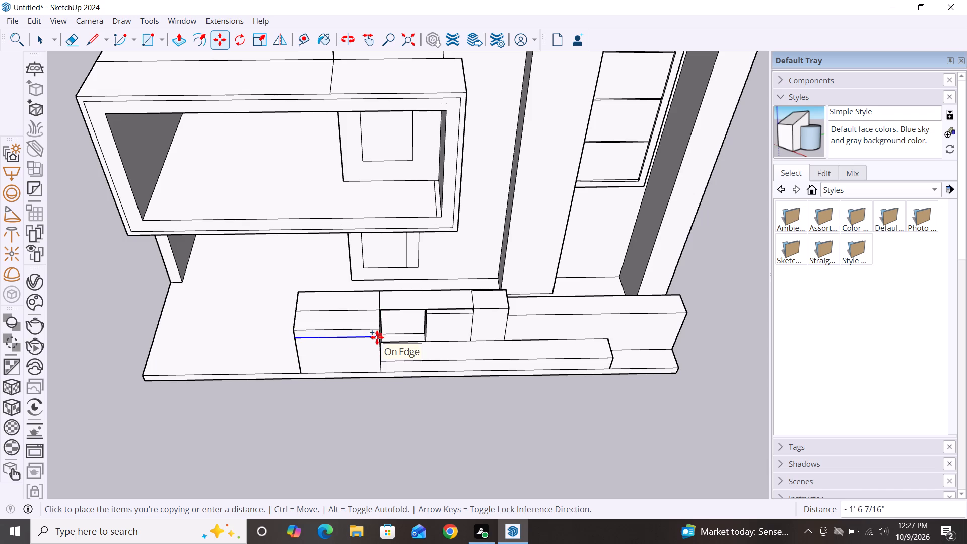
{"action": "double_click", "coordinate": [377, 337]}
{"action": "key", "text": "space"}
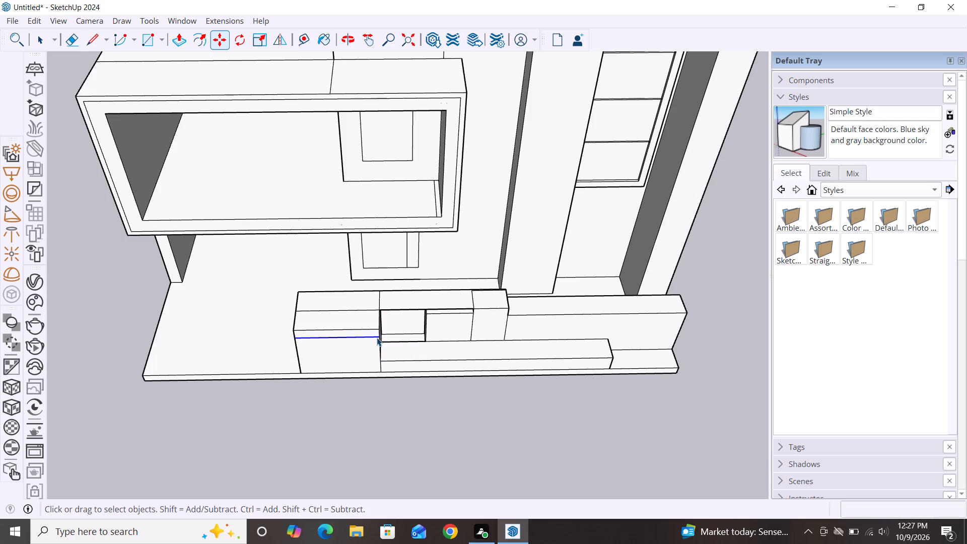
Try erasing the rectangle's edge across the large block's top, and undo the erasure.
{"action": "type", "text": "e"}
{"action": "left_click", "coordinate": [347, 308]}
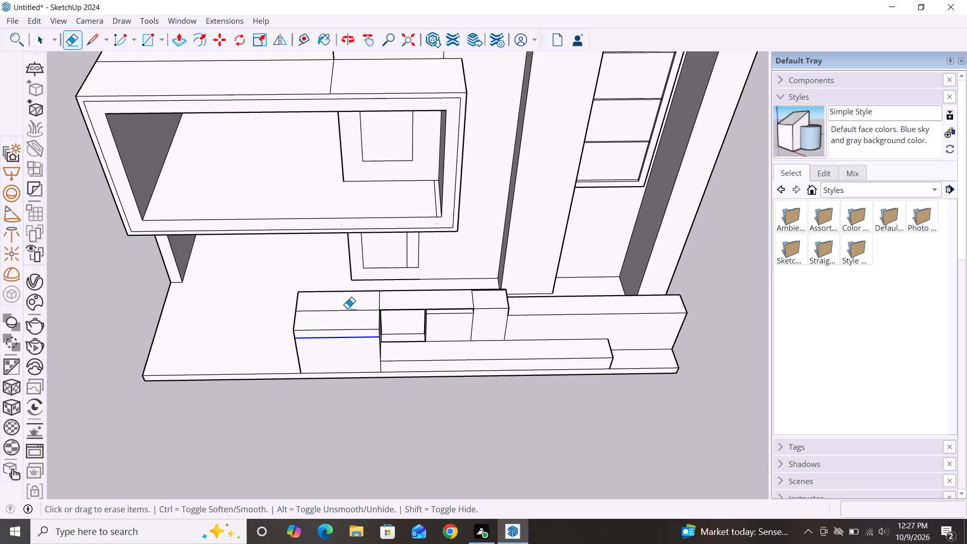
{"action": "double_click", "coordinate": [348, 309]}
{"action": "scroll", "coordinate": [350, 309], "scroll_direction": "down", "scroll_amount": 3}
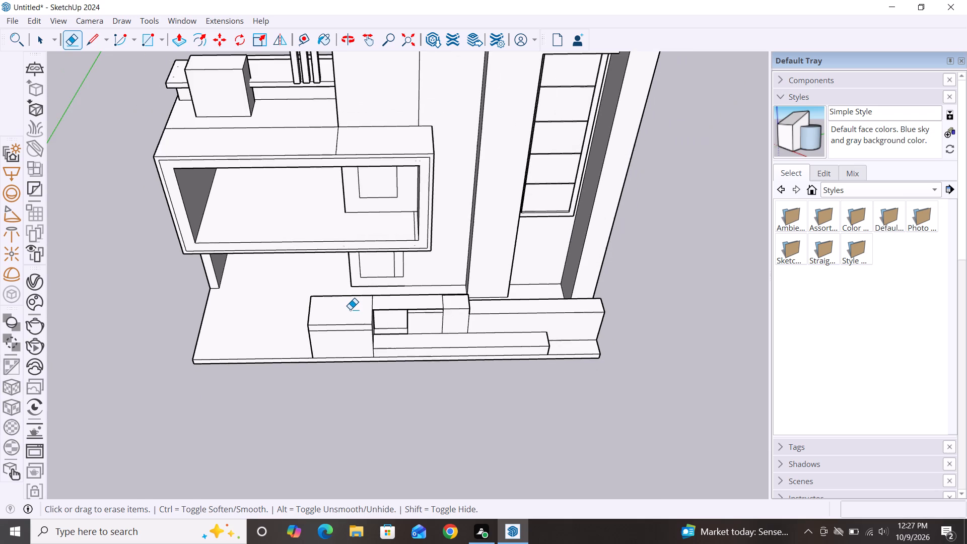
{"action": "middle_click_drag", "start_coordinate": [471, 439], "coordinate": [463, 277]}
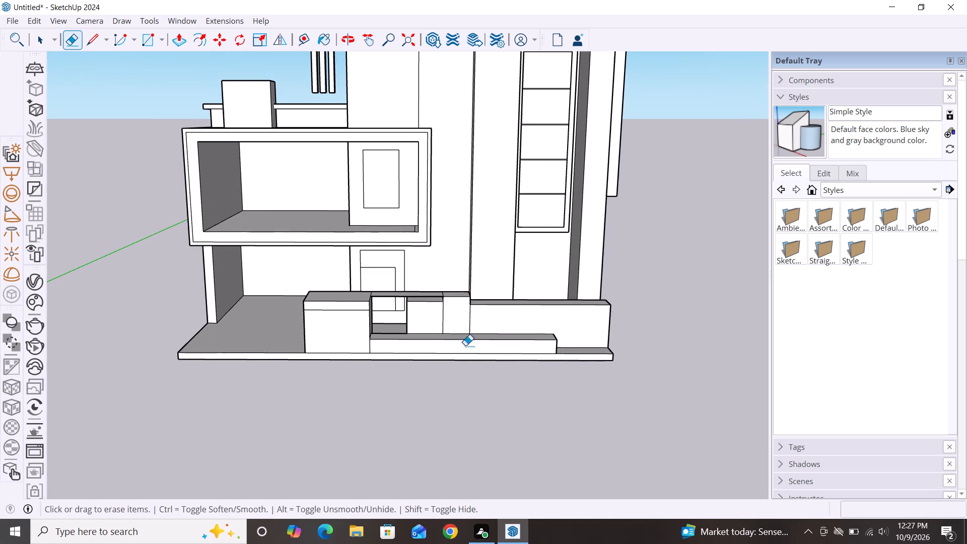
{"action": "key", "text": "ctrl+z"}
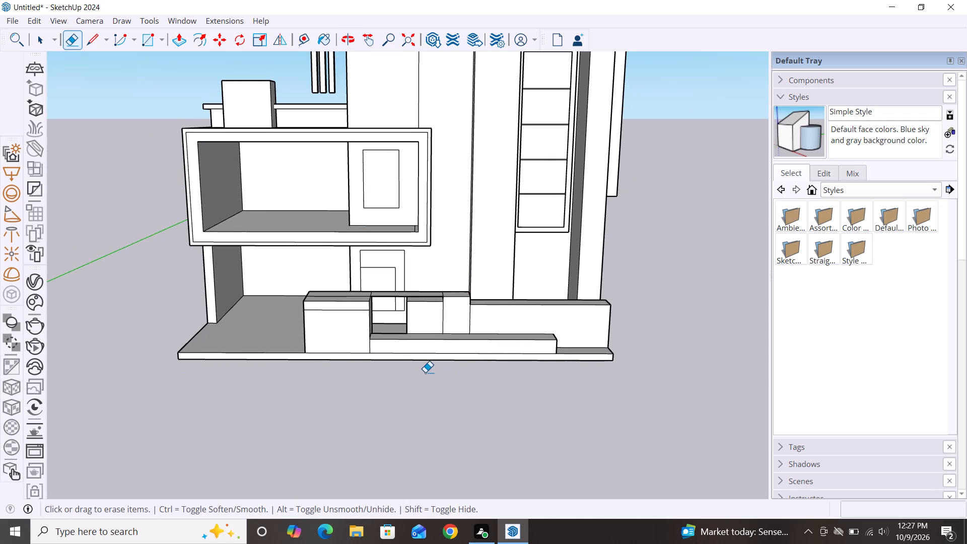
Copy the dividing edge on the large block's top about 1' 11 7/16" forward, beyond the block's front edge at the same height.
{"action": "key", "text": "space"}
{"action": "scroll", "coordinate": [382, 361], "scroll_direction": "down", "scroll_amount": 2}
{"action": "middle_click_drag", "start_coordinate": [389, 386], "coordinate": [386, 425]}
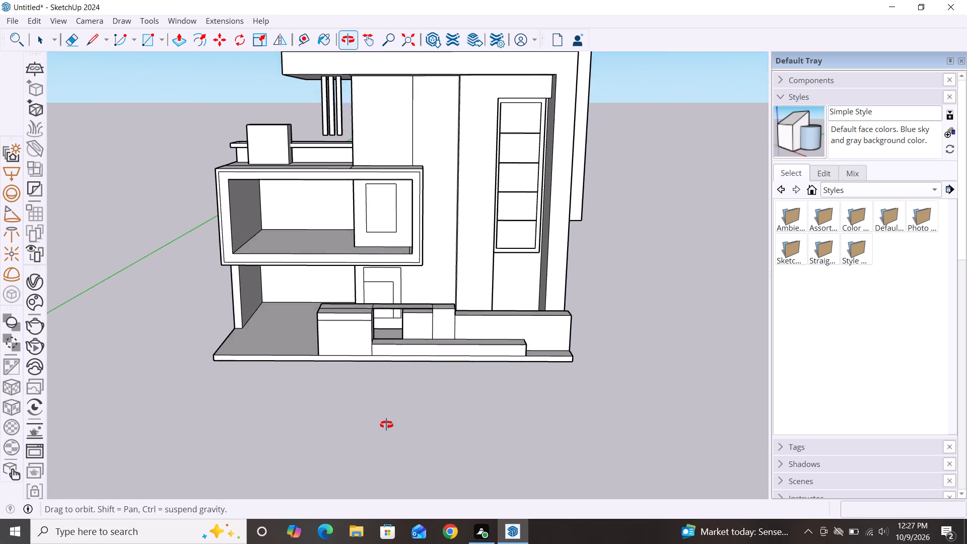
{"action": "middle_click_drag", "start_coordinate": [386, 425], "coordinate": [417, 475]}
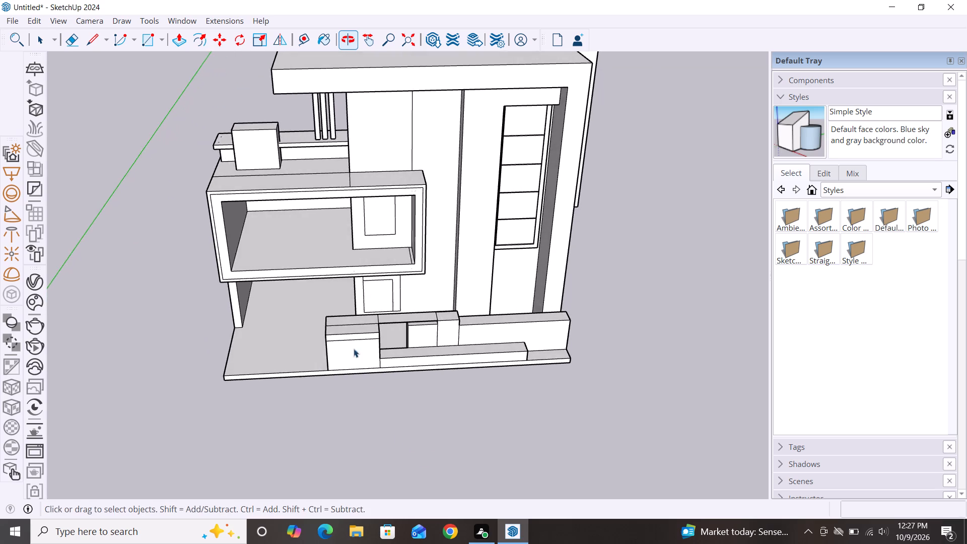
{"action": "scroll", "coordinate": [338, 319], "scroll_direction": "up", "scroll_amount": 6}
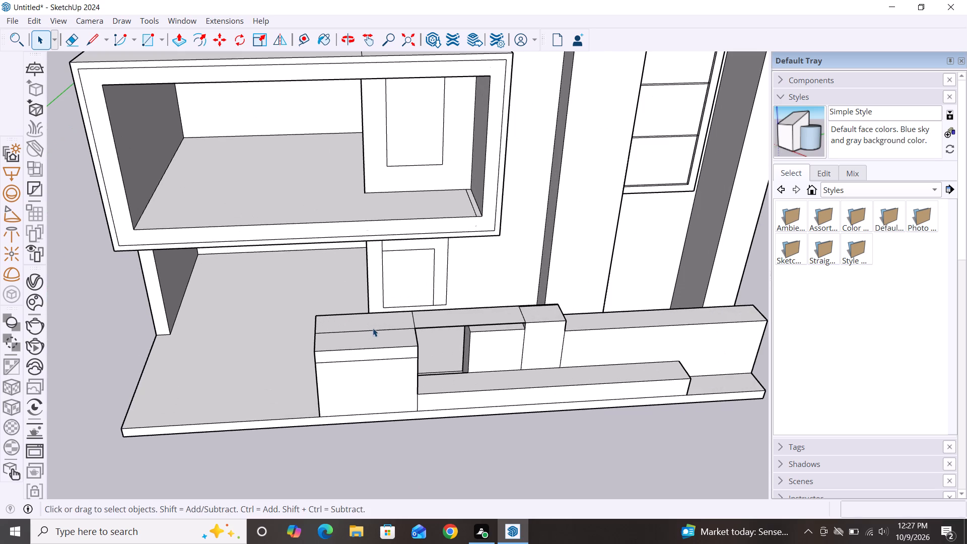
{"action": "left_click", "coordinate": [378, 330]}
{"action": "key", "text": "m"}
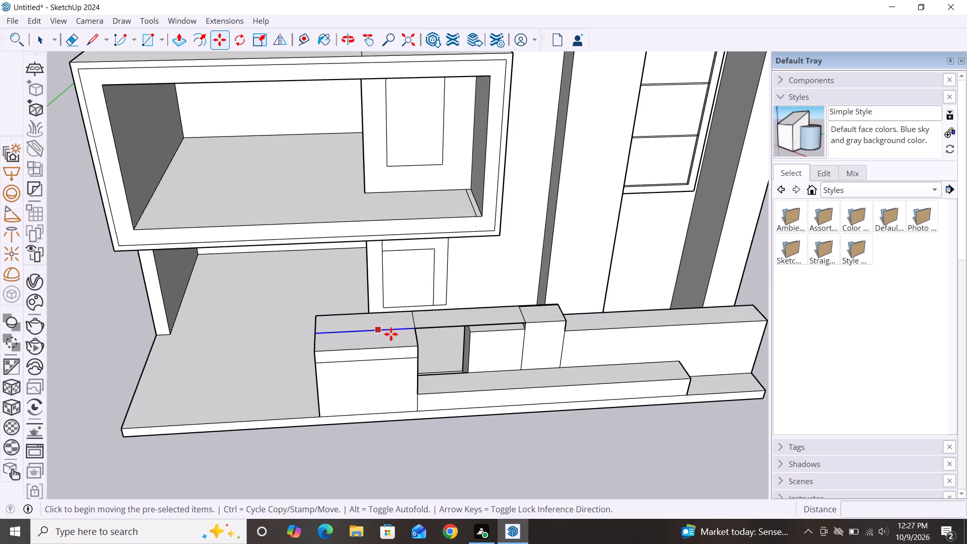
{"action": "left_click", "coordinate": [413, 331]}
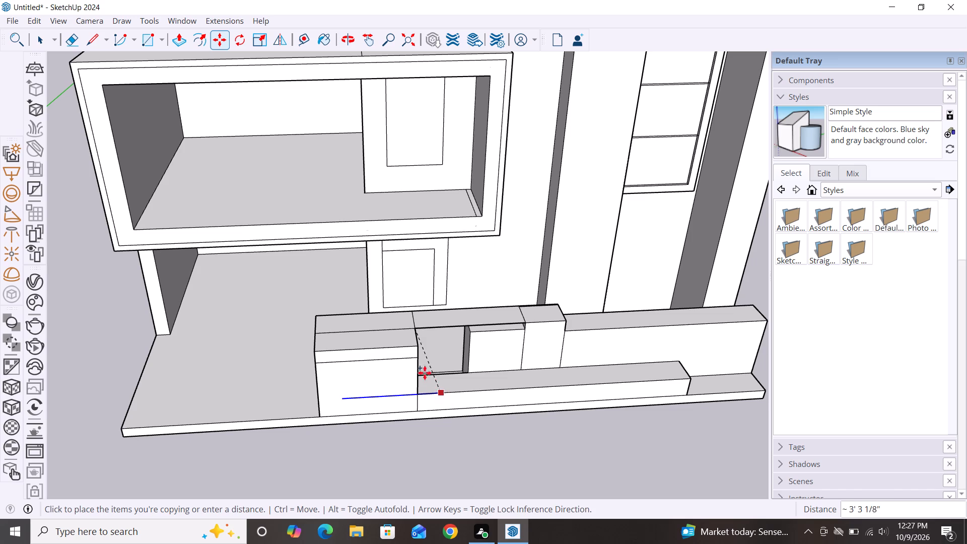
{"action": "scroll", "coordinate": [408, 357], "scroll_direction": "down", "scroll_amount": 1}
{"action": "middle_click_drag", "start_coordinate": [377, 381], "coordinate": [517, 377], "text": "alt"}
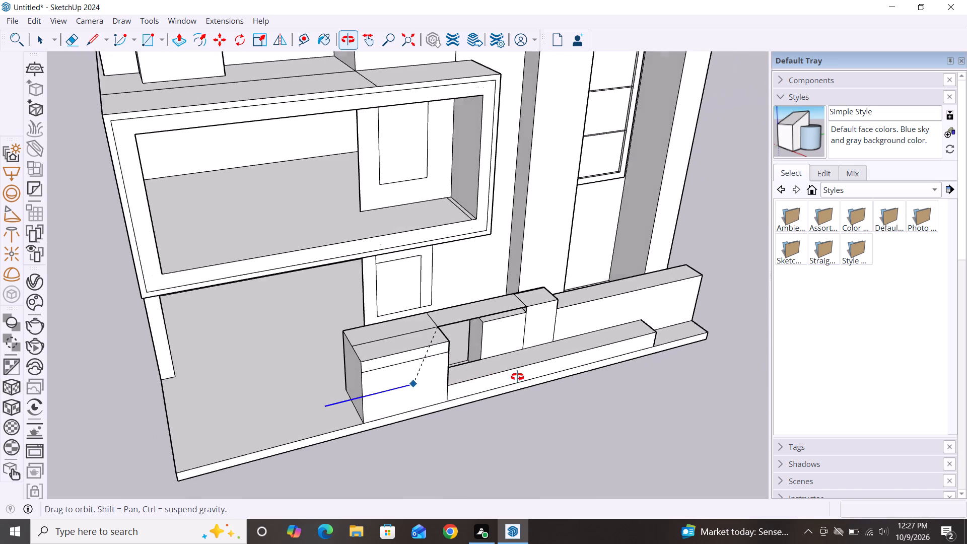
{"action": "middle_click_drag", "start_coordinate": [517, 377], "coordinate": [702, 331], "text": "alt"}
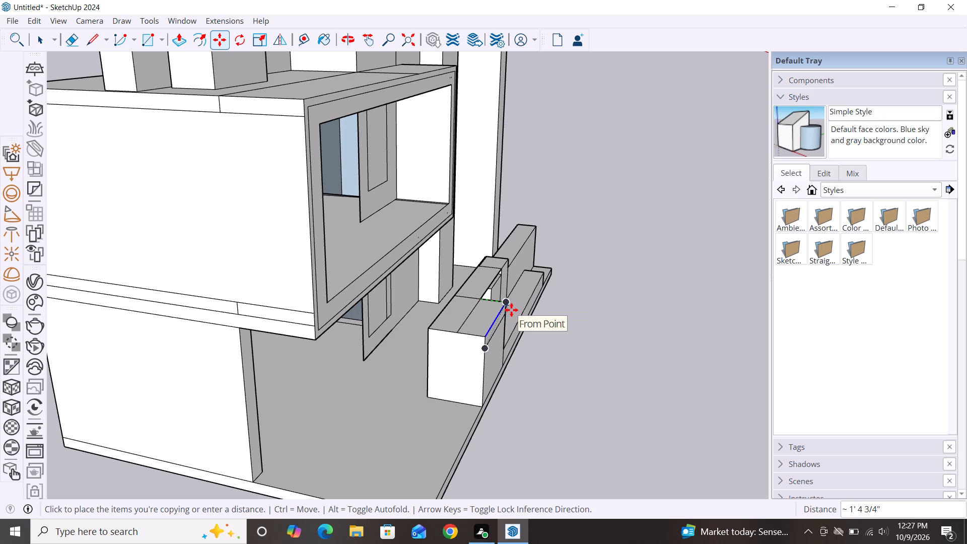
{"action": "scroll", "coordinate": [513, 313], "scroll_direction": "up", "scroll_amount": 9}
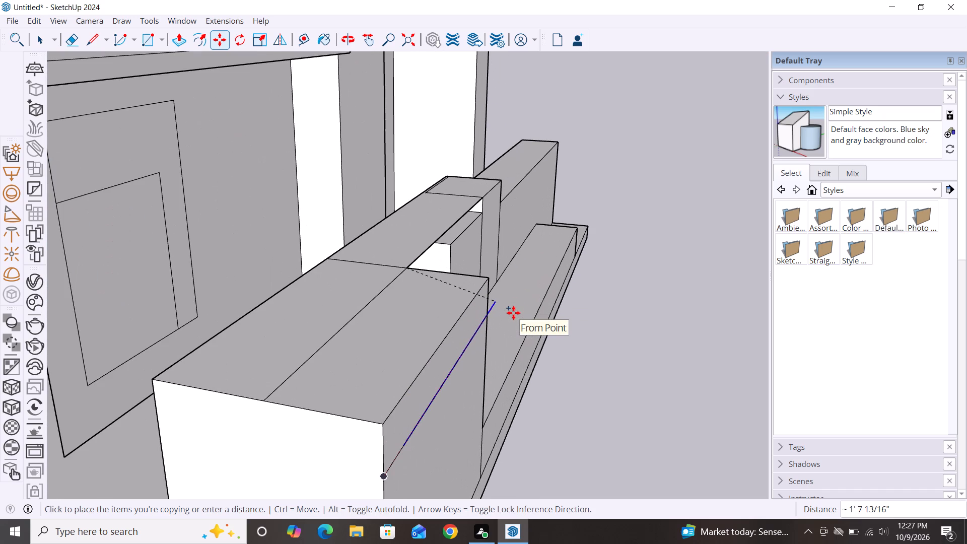
{"action": "left_click", "coordinate": [525, 288]}
{"action": "key", "text": "space"}
{"action": "scroll", "coordinate": [620, 220], "scroll_direction": "down", "scroll_amount": 3}
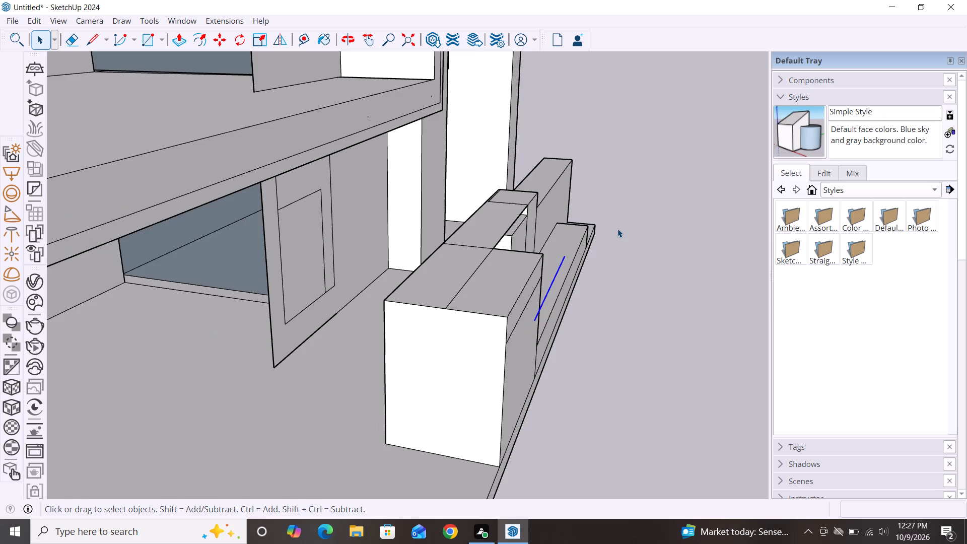
Draw a line about 7 1/16" from the copied edge's outer end to the large block's front top corner away from the doorway gap.
{"action": "scroll", "coordinate": [617, 229], "scroll_direction": "down", "scroll_amount": 3}
{"action": "middle_click_drag", "start_coordinate": [597, 387], "coordinate": [284, 447]}
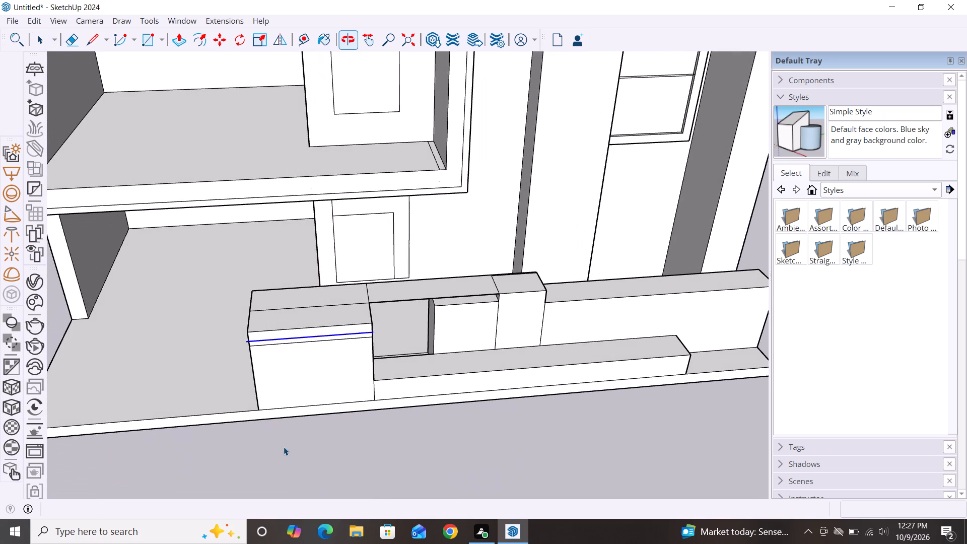
{"action": "key", "text": "l"}
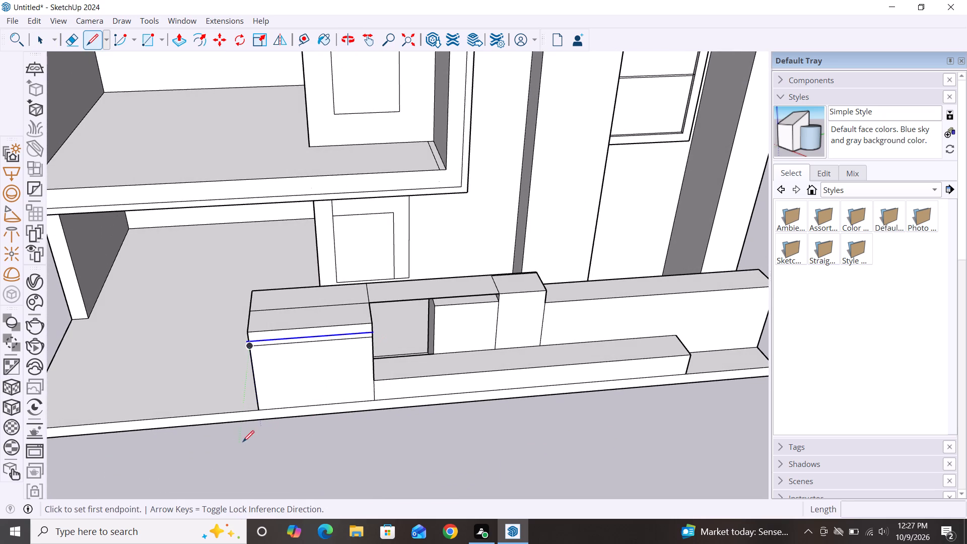
{"action": "middle_click_drag", "start_coordinate": [243, 442], "coordinate": [659, 393]}
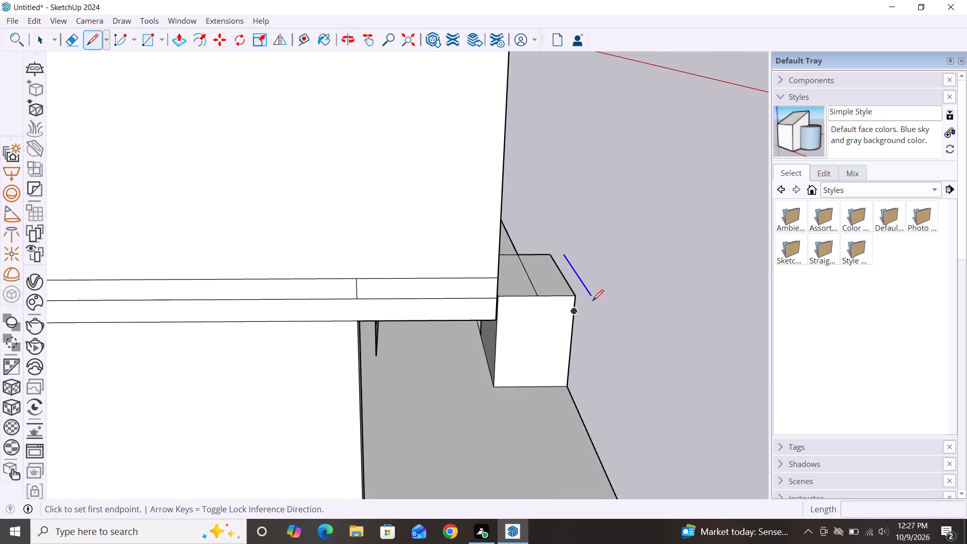
{"action": "left_click", "coordinate": [592, 297]}
{"action": "left_click", "coordinate": [576, 297]}
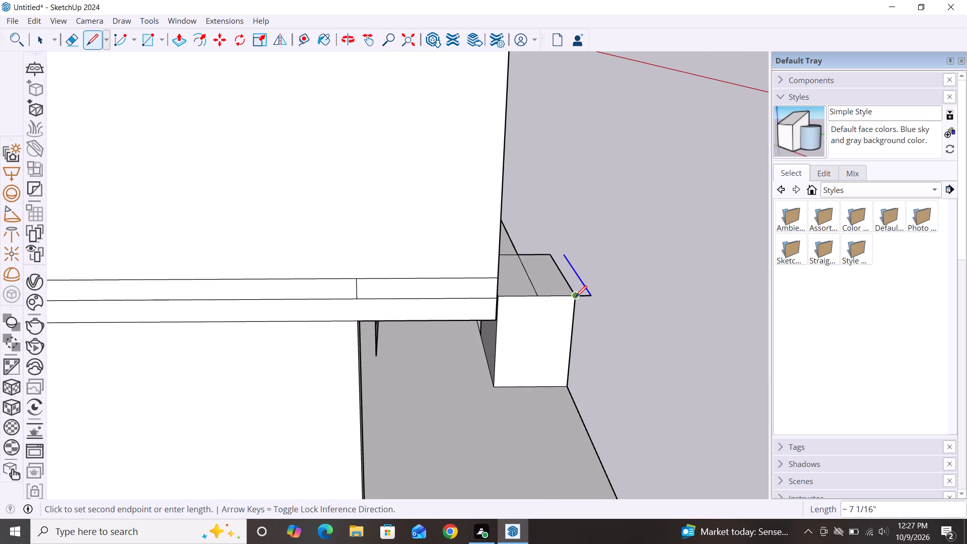
{"action": "key", "text": "space"}
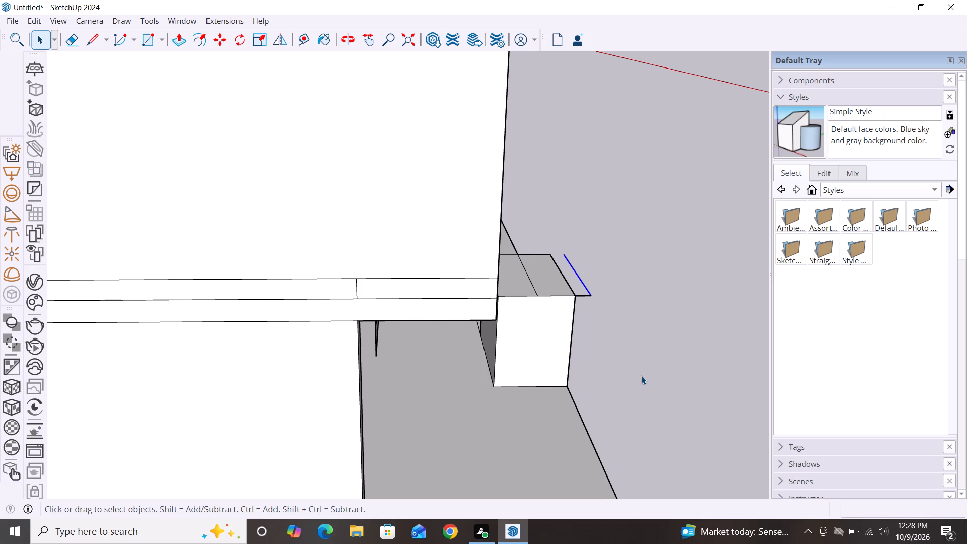
Close the overhang face with a line about 7 1/16" from the copied edge's other end to the front top corner beside the gap.
{"action": "scroll", "coordinate": [644, 324], "scroll_direction": "down", "scroll_amount": 7}
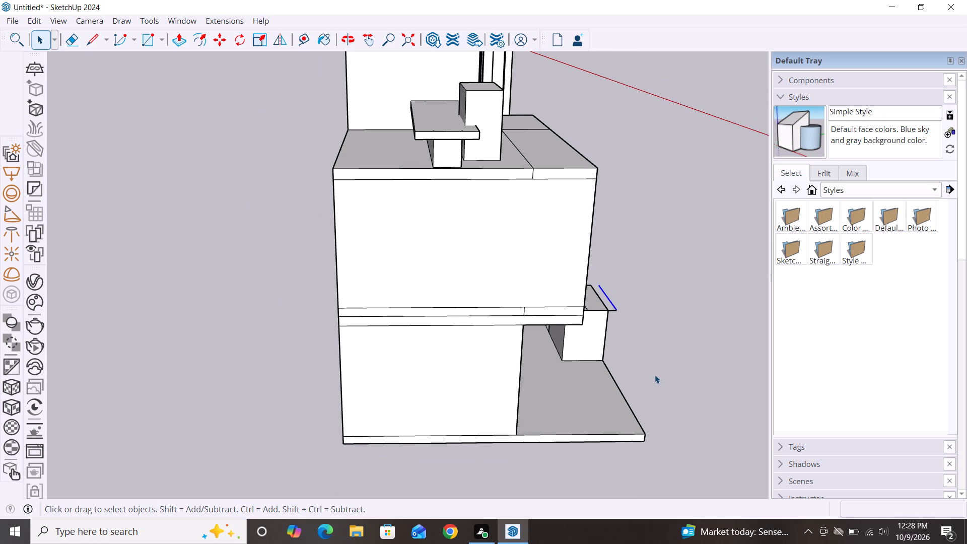
{"action": "scroll", "coordinate": [668, 364], "scroll_direction": "down", "scroll_amount": 2}
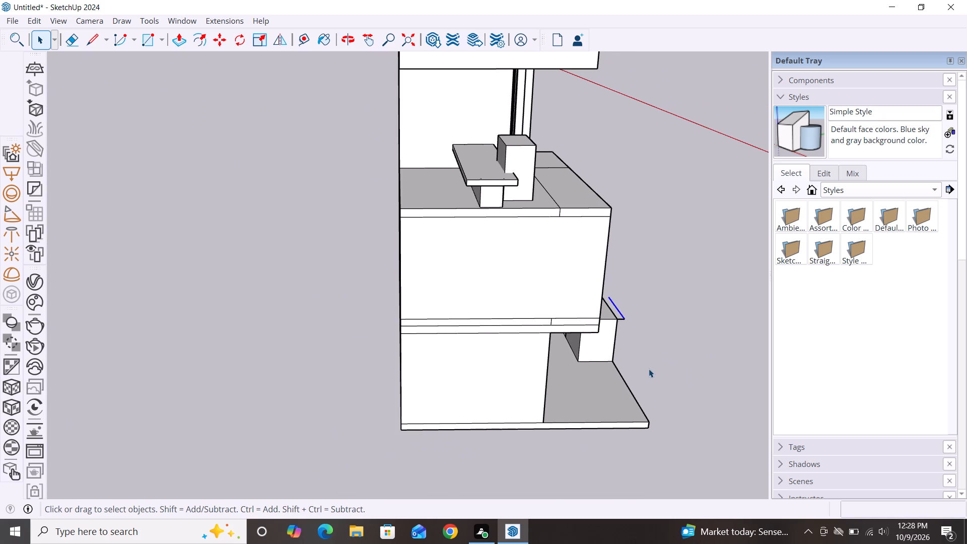
{"action": "scroll", "coordinate": [653, 361], "scroll_direction": "up", "scroll_amount": 3}
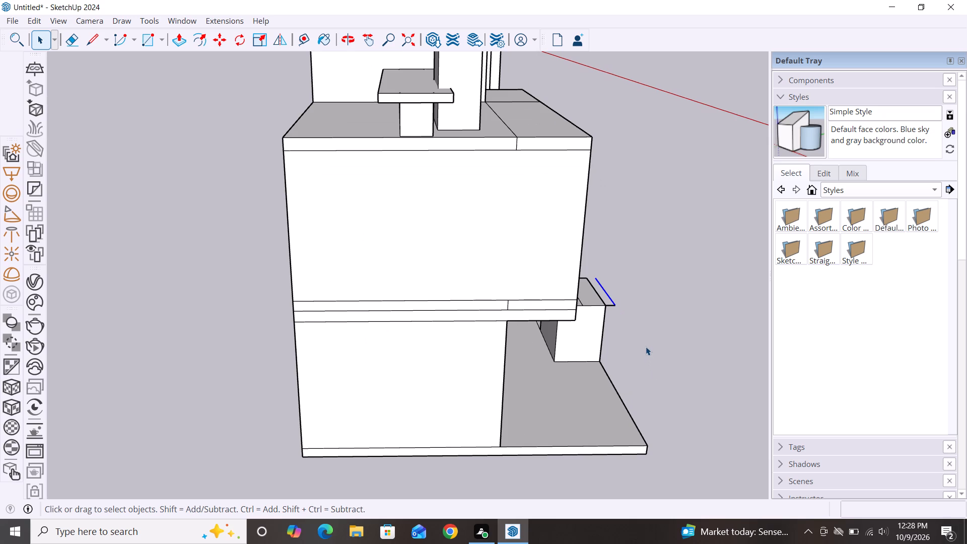
{"action": "scroll", "coordinate": [646, 347], "scroll_direction": "down", "scroll_amount": 2}
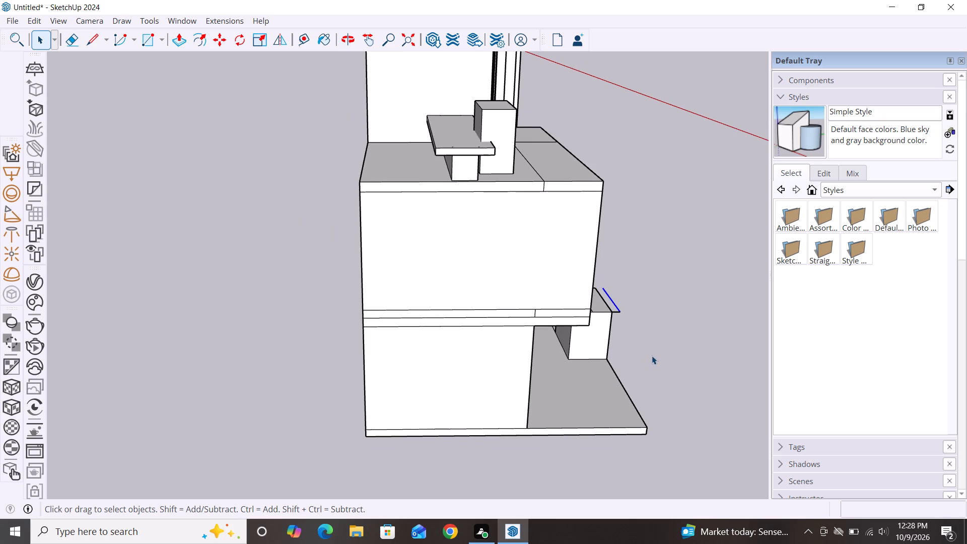
{"action": "scroll", "coordinate": [612, 315], "scroll_direction": "down", "scroll_amount": 2}
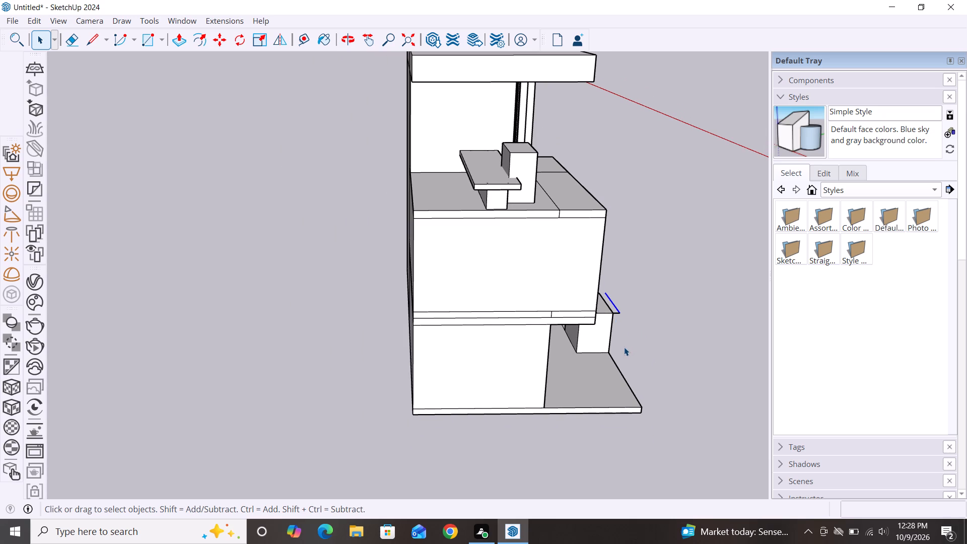
{"action": "scroll", "coordinate": [619, 306], "scroll_direction": "down", "scroll_amount": 3}
{"action": "middle_click_drag", "start_coordinate": [635, 379], "coordinate": [367, 382]}
{"action": "scroll", "coordinate": [584, 400], "scroll_direction": "down", "scroll_amount": 2}
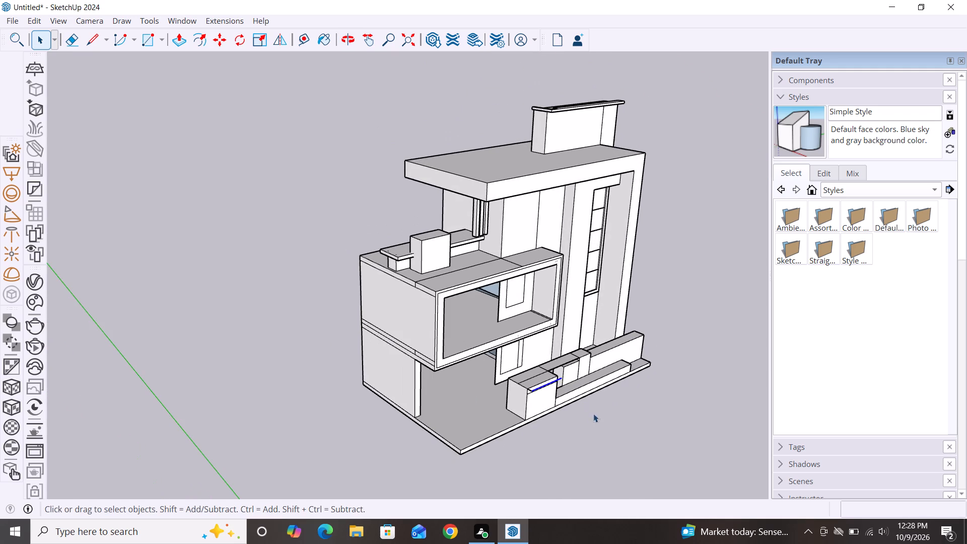
{"action": "middle_click_drag", "start_coordinate": [526, 428], "coordinate": [411, 443]}
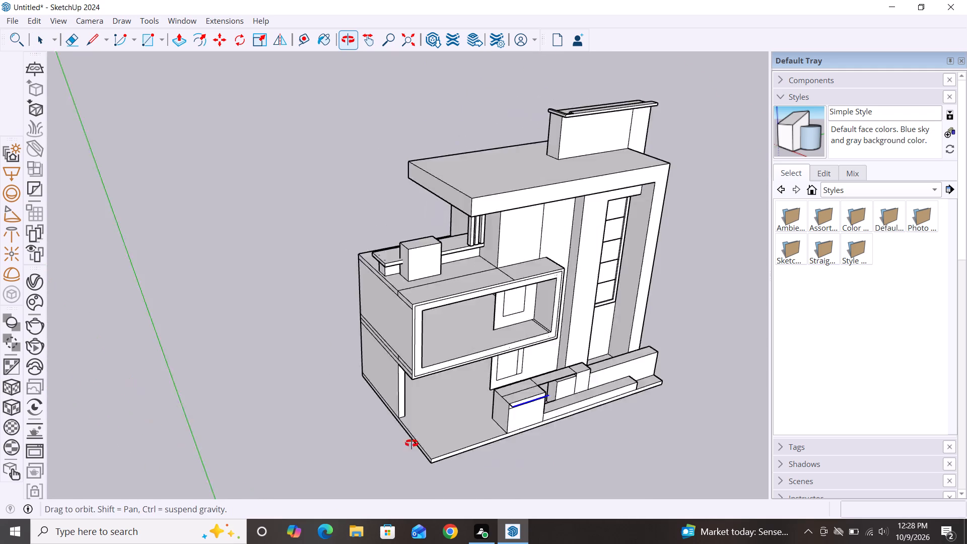
{"action": "middle_click_drag", "start_coordinate": [411, 443], "coordinate": [357, 433]}
{"action": "middle_click_drag", "start_coordinate": [516, 453], "coordinate": [344, 451]}
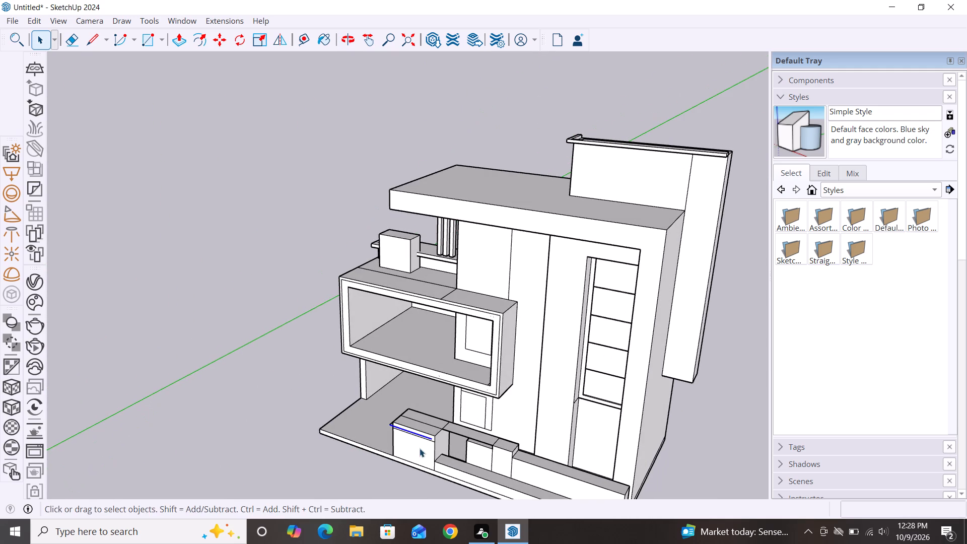
{"action": "scroll", "coordinate": [431, 438], "scroll_direction": "up", "scroll_amount": 19}
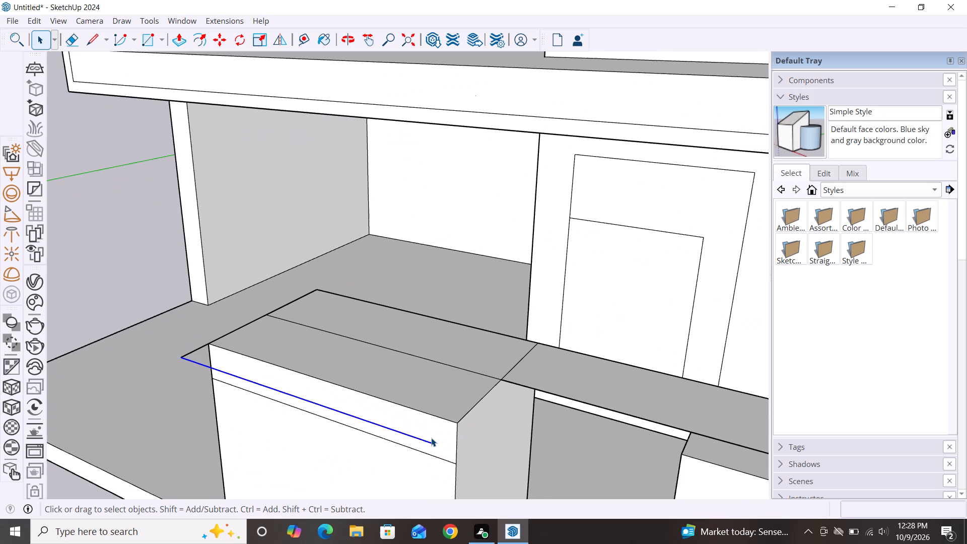
{"action": "key", "text": "l"}
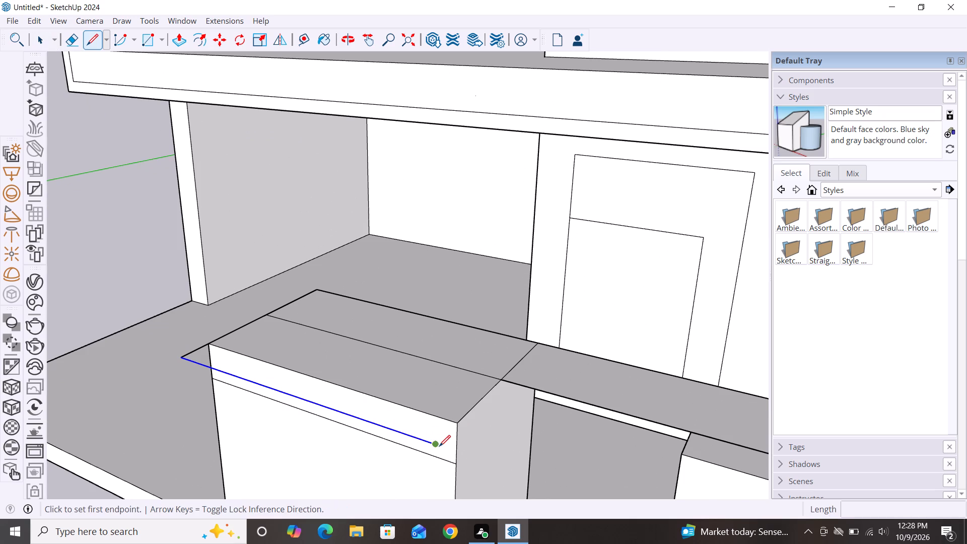
{"action": "left_click", "coordinate": [439, 443]}
{"action": "left_click", "coordinate": [458, 423]}
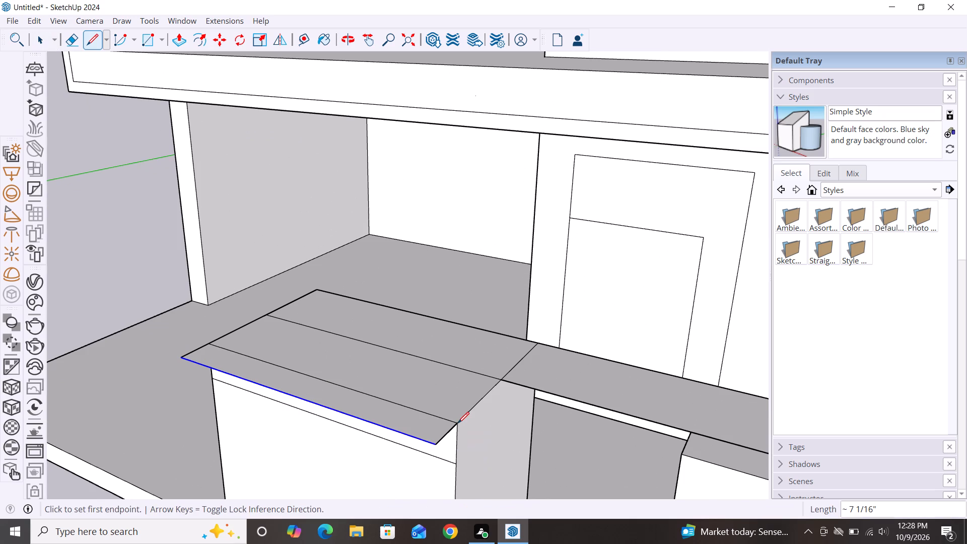
{"action": "key", "text": "space"}
Delete the dividing lines across the large block's front face and across its top, keeping the new overhang outline.
{"action": "scroll", "coordinate": [491, 311], "scroll_direction": "down", "scroll_amount": 4}
{"action": "middle_click_drag", "start_coordinate": [446, 446], "coordinate": [545, 418]}
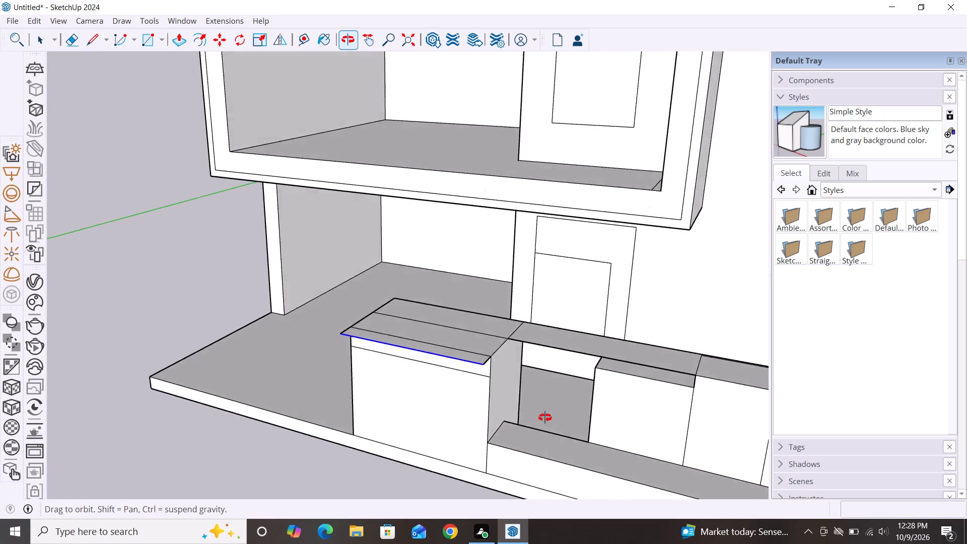
{"action": "middle_click_drag", "start_coordinate": [545, 418], "coordinate": [562, 396]}
{"action": "left_click", "coordinate": [275, 476]}
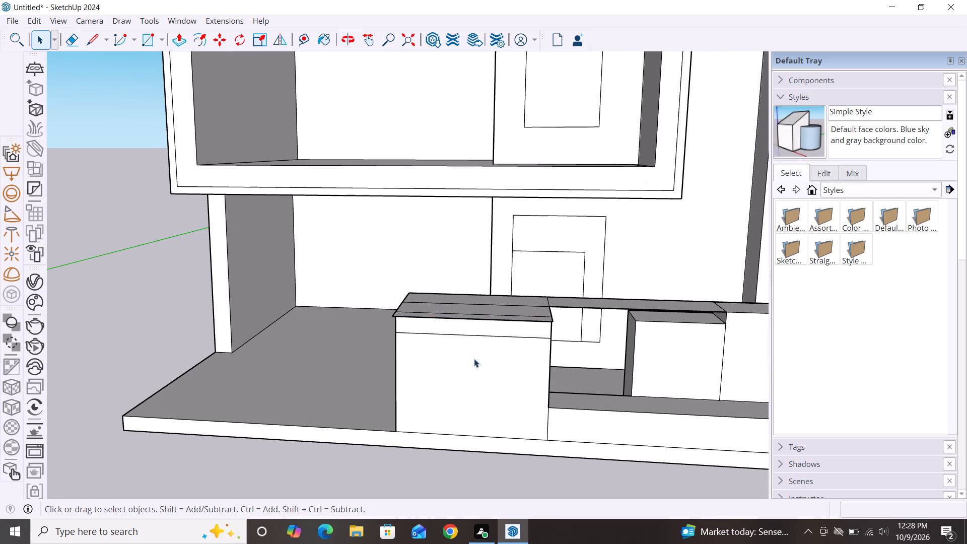
{"action": "left_click", "coordinate": [487, 335]}
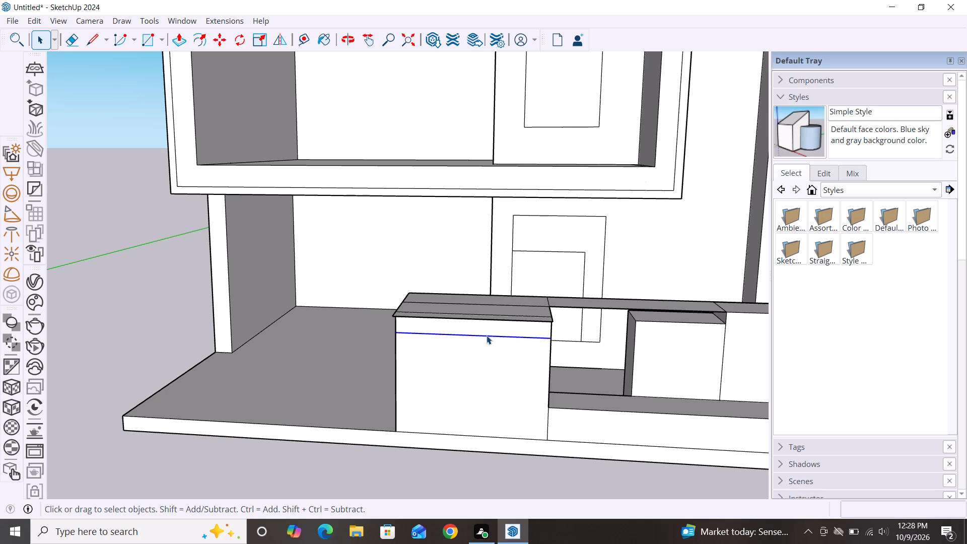
{"action": "key", "text": "Delete"}
{"action": "scroll", "coordinate": [417, 354], "scroll_direction": "down", "scroll_amount": 3}
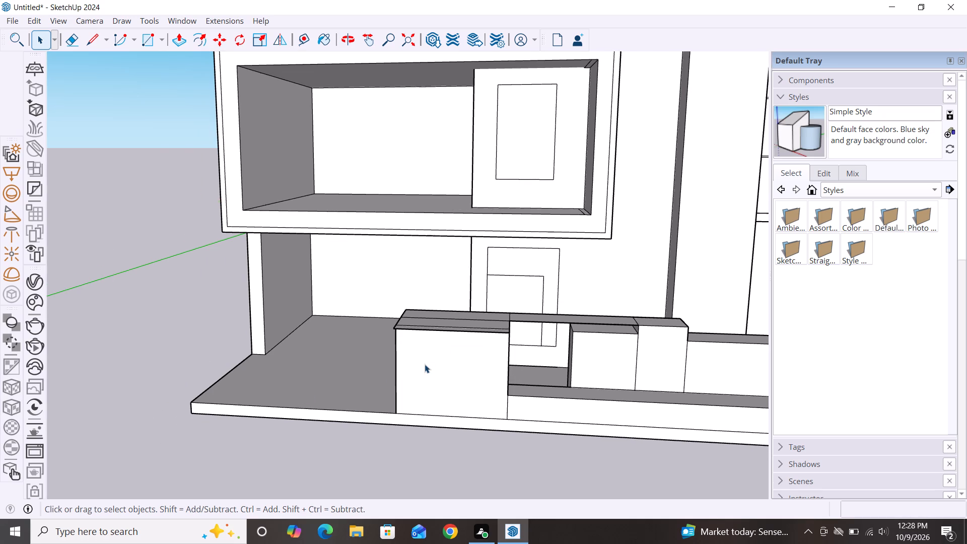
{"action": "middle_click_drag", "start_coordinate": [425, 364], "coordinate": [409, 442]}
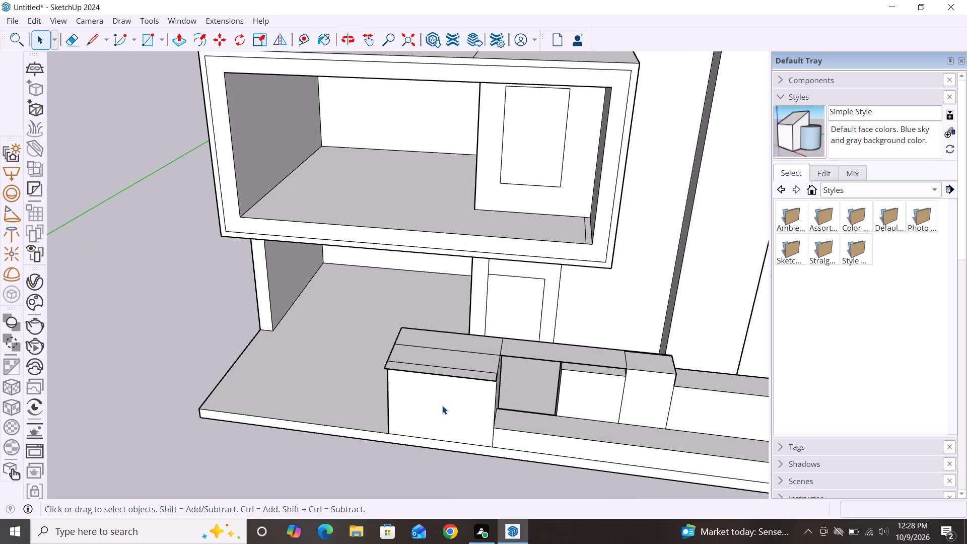
{"action": "left_click", "coordinate": [459, 351]}
{"action": "key", "text": "Delete"}
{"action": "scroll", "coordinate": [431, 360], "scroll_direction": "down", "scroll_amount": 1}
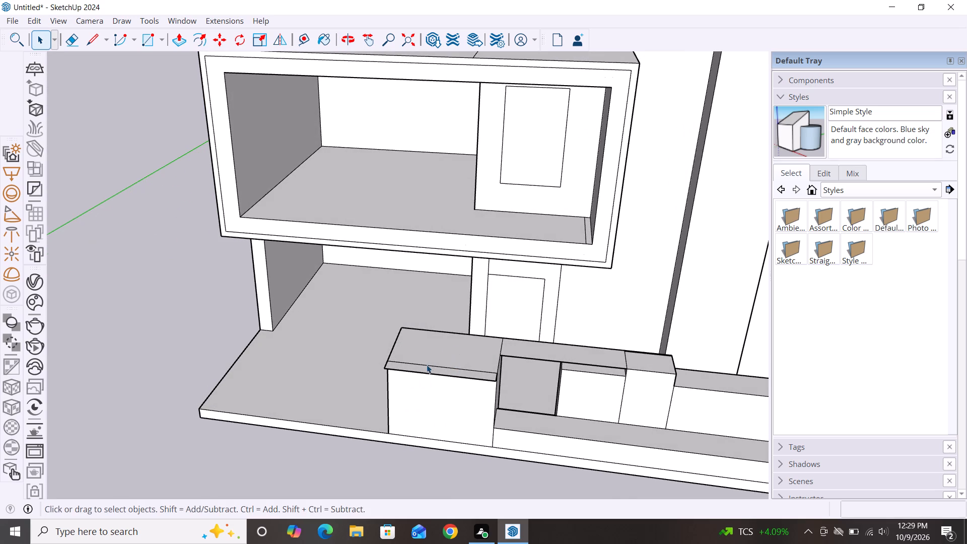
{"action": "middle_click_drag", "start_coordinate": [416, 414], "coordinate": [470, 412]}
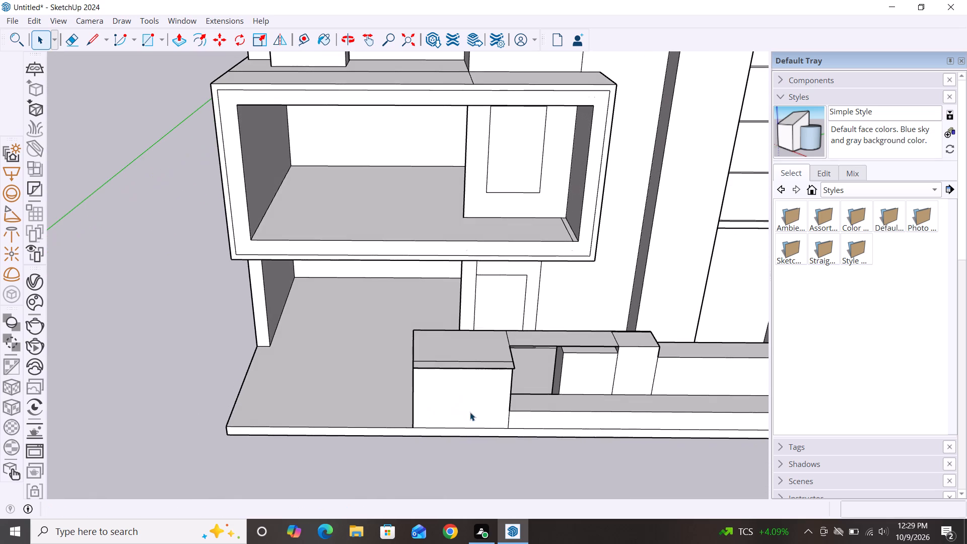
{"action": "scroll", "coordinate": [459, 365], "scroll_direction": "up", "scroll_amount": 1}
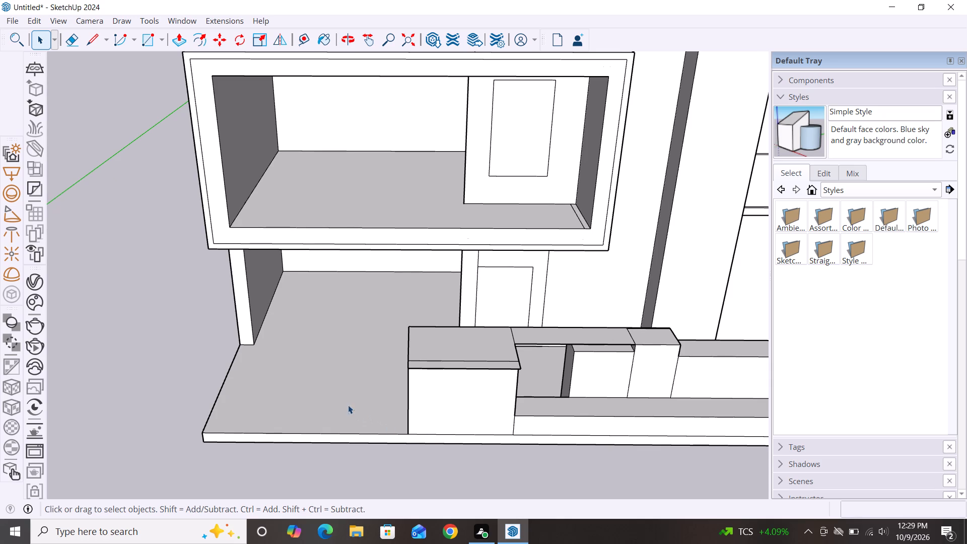
Draw a 3' 8 1/16" by 1' 1" horizontal rectangle overhanging the large block's side away from the doorway gap, starting at its back top corner.
{"action": "scroll", "coordinate": [301, 390], "scroll_direction": "down", "scroll_amount": 2}
{"action": "scroll", "coordinate": [255, 364], "scroll_direction": "down", "scroll_amount": 2}
{"action": "middle_click_drag", "start_coordinate": [367, 419], "coordinate": [366, 417]}
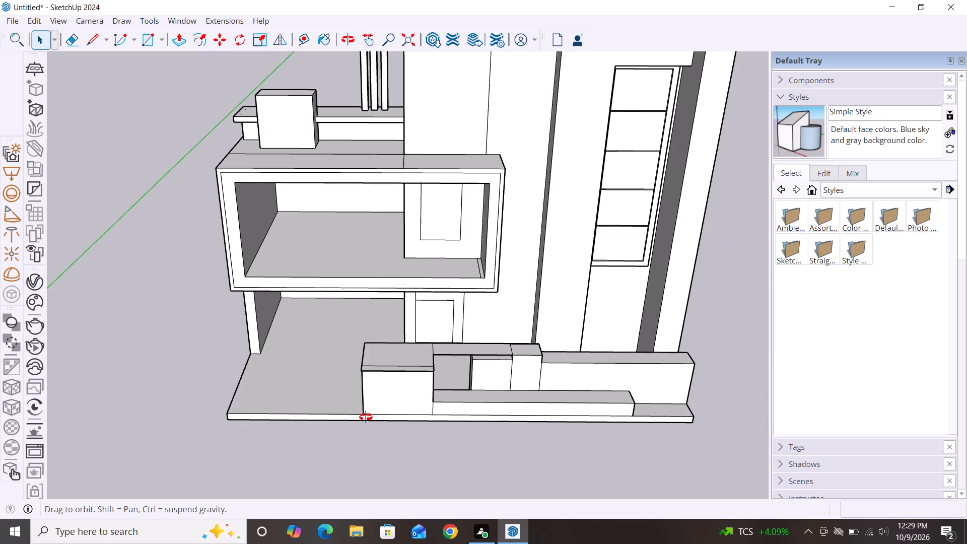
{"action": "middle_click_drag", "start_coordinate": [366, 417], "coordinate": [400, 270]}
{"action": "scroll", "coordinate": [469, 374], "scroll_direction": "down", "scroll_amount": 2}
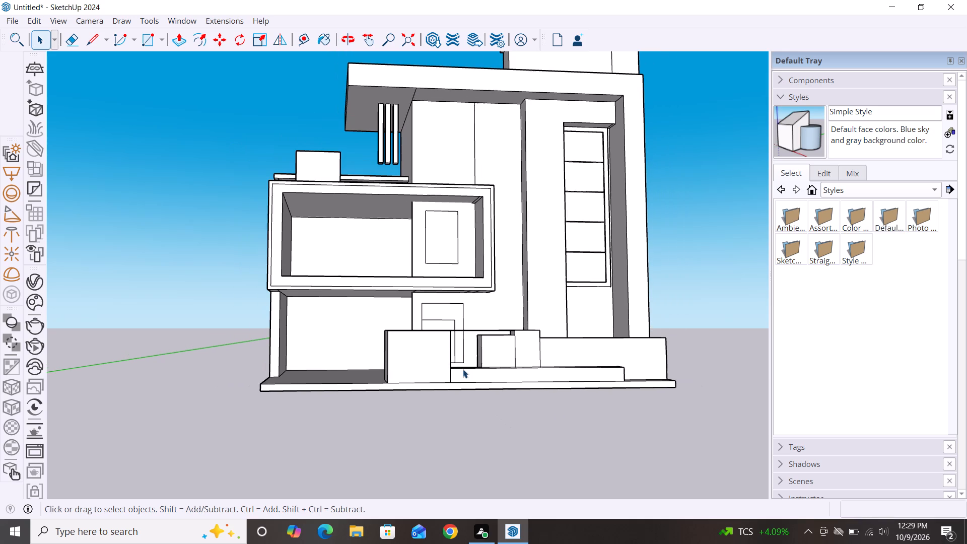
{"action": "middle_click_drag", "start_coordinate": [378, 366], "coordinate": [602, 401]}
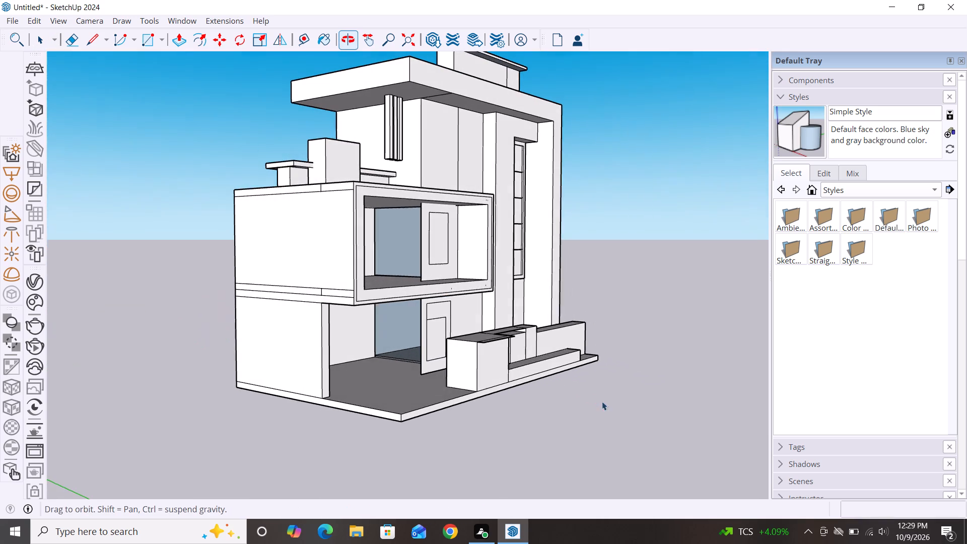
{"action": "middle_click_drag", "start_coordinate": [439, 354], "coordinate": [558, 372]}
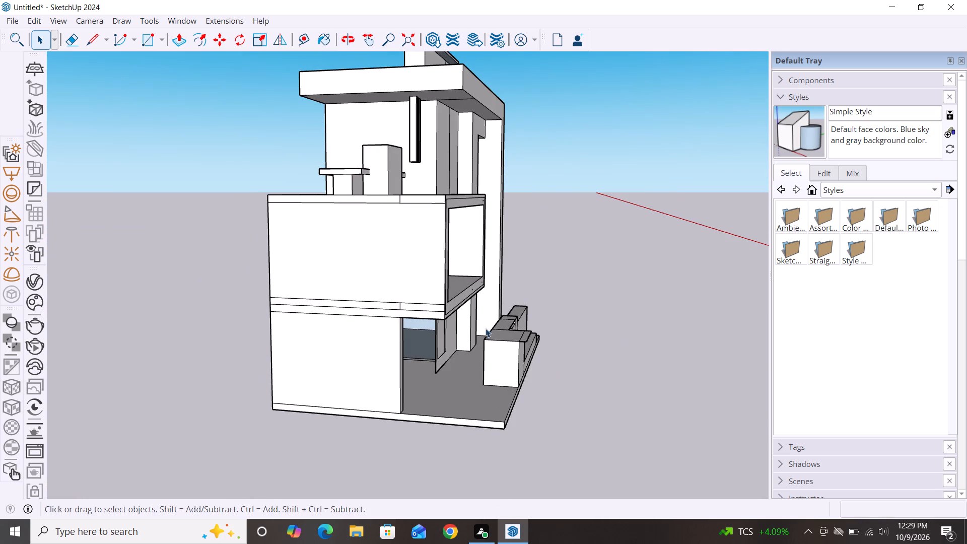
{"action": "scroll", "coordinate": [506, 342], "scroll_direction": "up", "scroll_amount": 15}
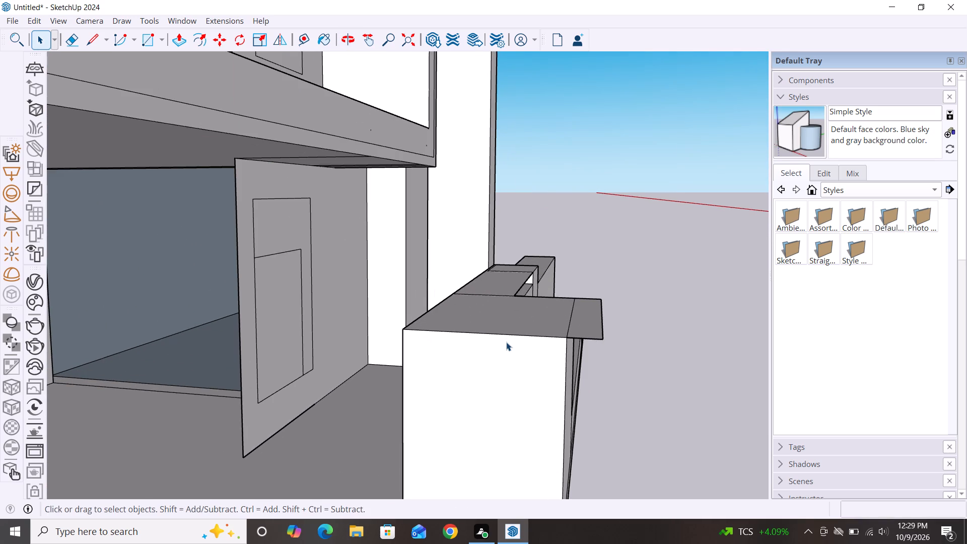
{"action": "key", "text": "r"}
{"action": "left_click", "coordinate": [406, 329]}
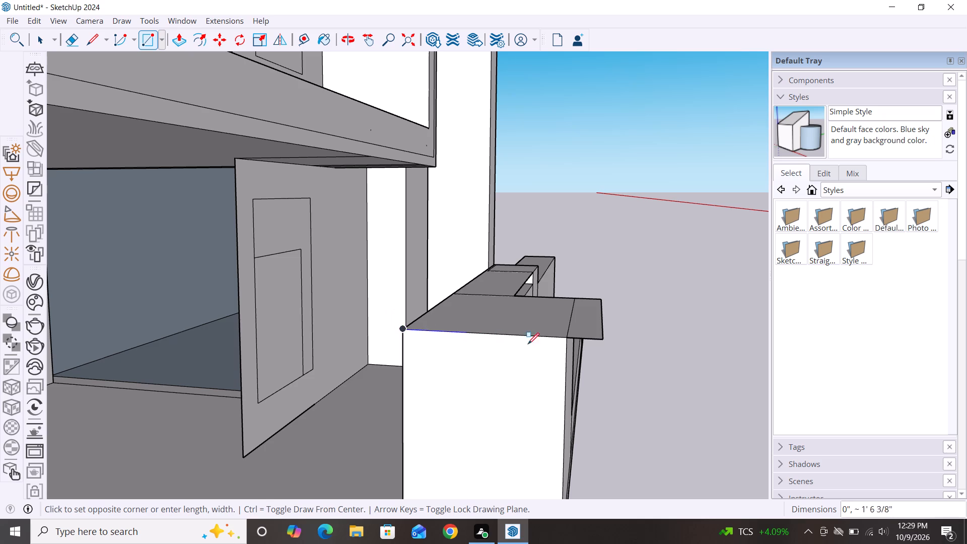
{"action": "left_click", "coordinate": [606, 338]}
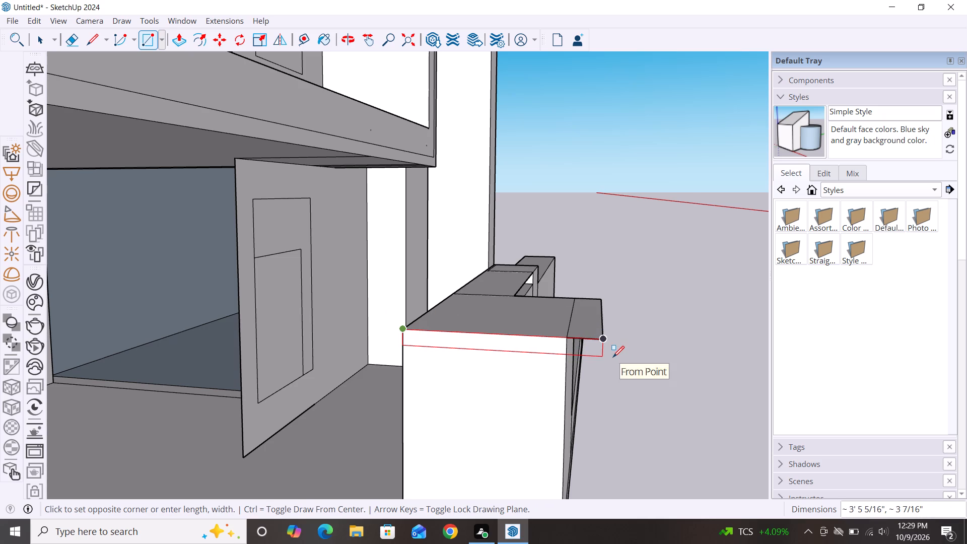
{"action": "left_click", "coordinate": [619, 355]}
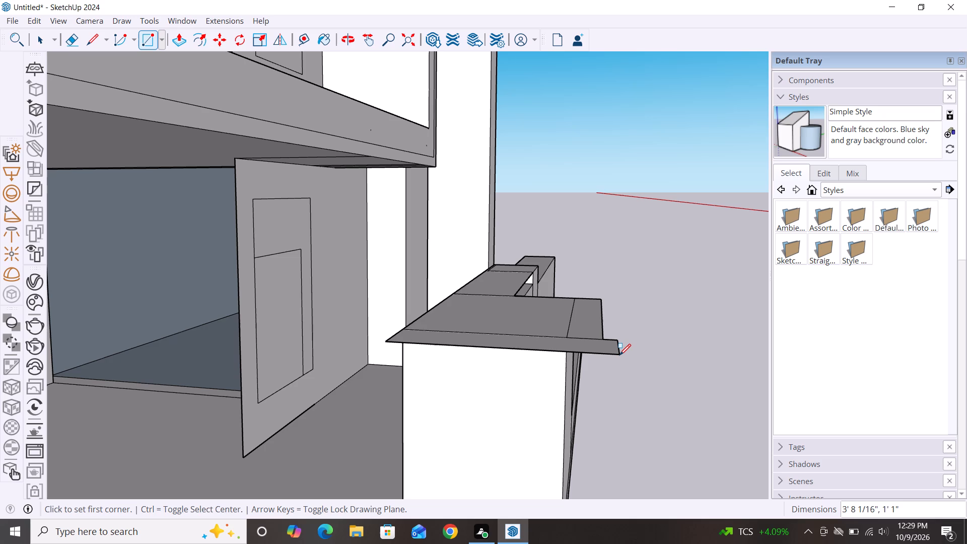
Move the side overhang's short front edge back about 2 3/4" to line up with the front overhang's edge.
{"action": "key", "text": "space"}
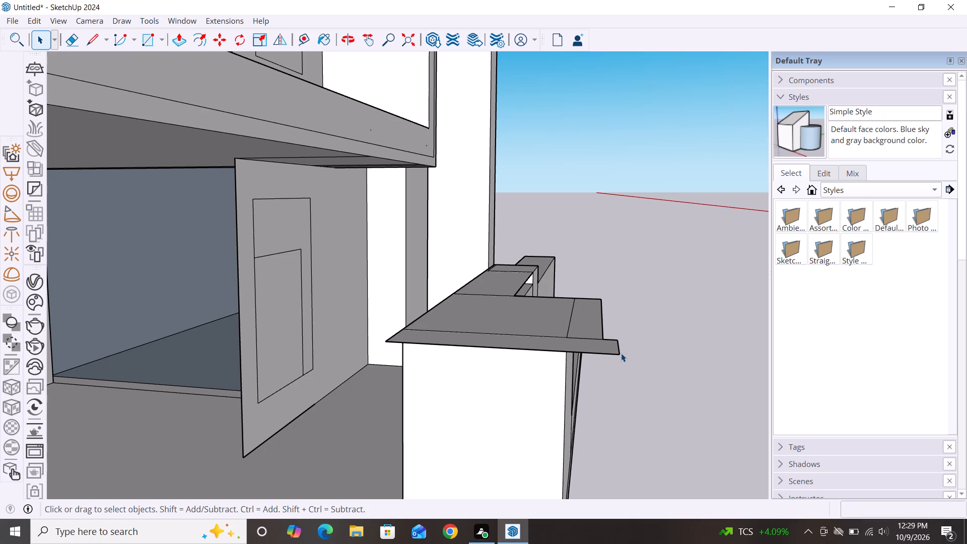
{"action": "left_click", "coordinate": [621, 353]}
{"action": "key", "text": "m"}
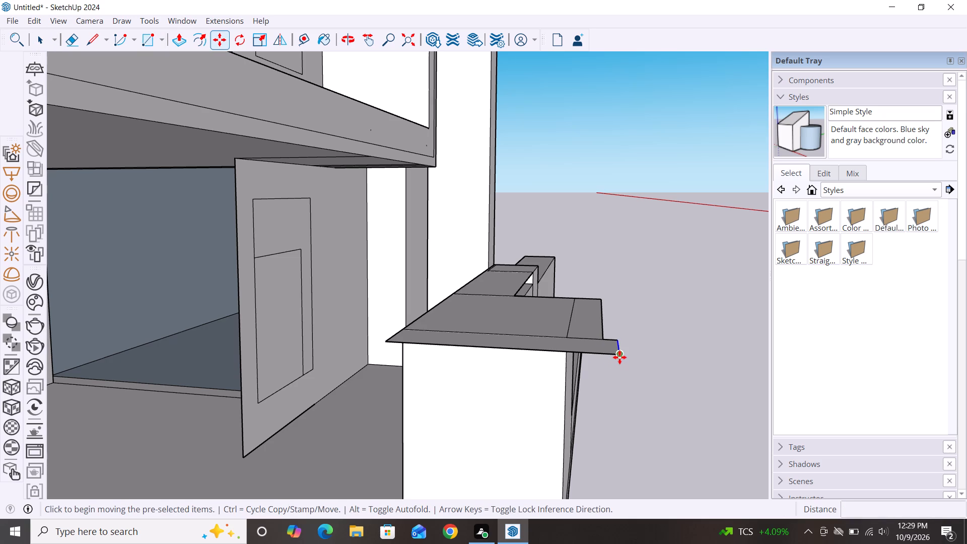
{"action": "left_click", "coordinate": [619, 357]}
{"action": "left_click", "coordinate": [604, 352]}
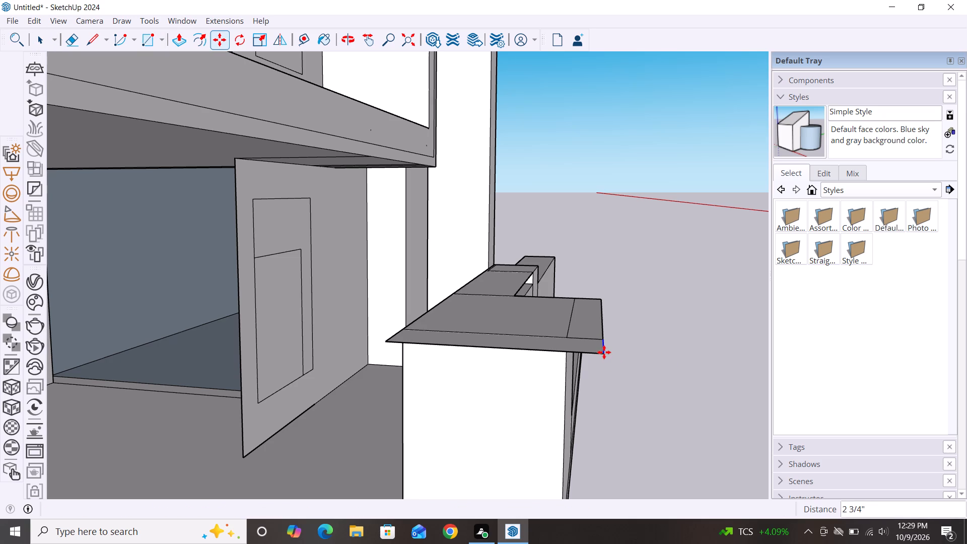
{"action": "key", "text": "space"}
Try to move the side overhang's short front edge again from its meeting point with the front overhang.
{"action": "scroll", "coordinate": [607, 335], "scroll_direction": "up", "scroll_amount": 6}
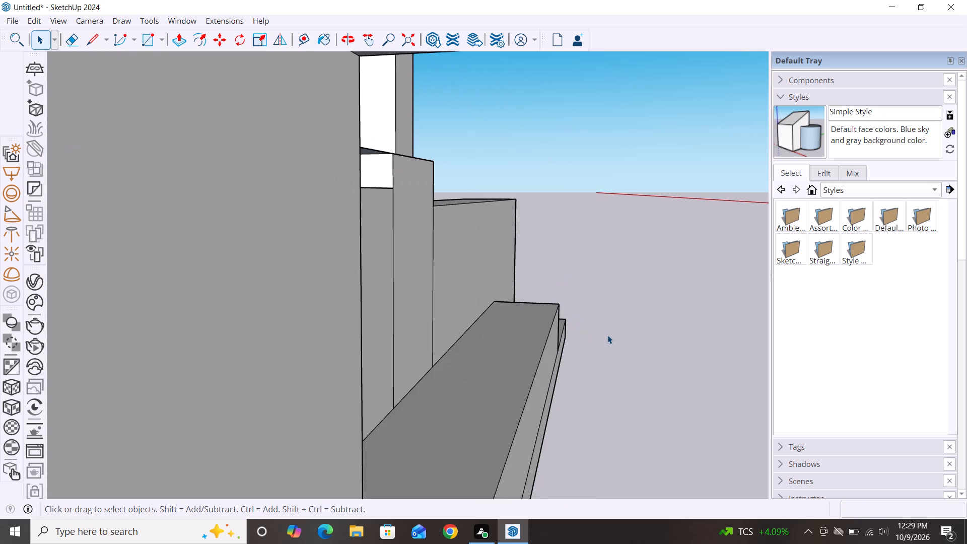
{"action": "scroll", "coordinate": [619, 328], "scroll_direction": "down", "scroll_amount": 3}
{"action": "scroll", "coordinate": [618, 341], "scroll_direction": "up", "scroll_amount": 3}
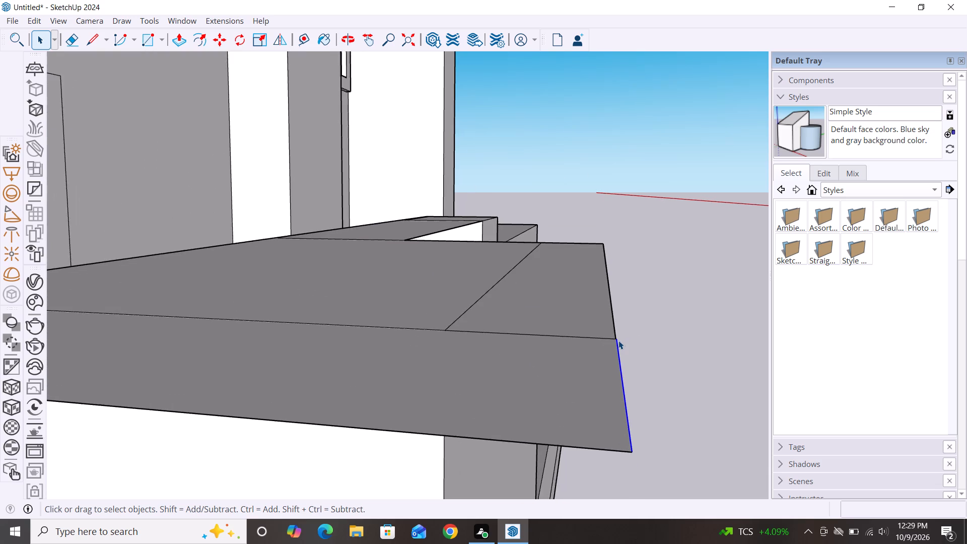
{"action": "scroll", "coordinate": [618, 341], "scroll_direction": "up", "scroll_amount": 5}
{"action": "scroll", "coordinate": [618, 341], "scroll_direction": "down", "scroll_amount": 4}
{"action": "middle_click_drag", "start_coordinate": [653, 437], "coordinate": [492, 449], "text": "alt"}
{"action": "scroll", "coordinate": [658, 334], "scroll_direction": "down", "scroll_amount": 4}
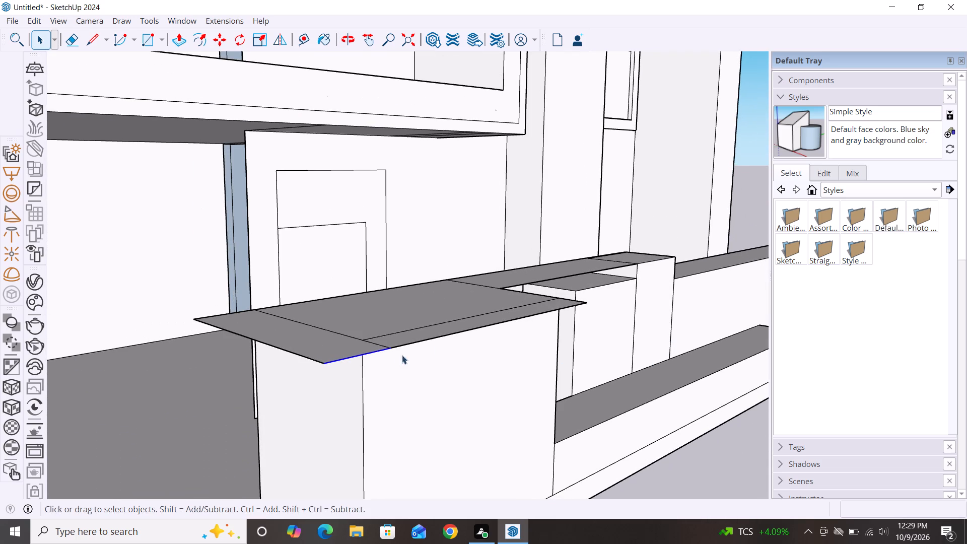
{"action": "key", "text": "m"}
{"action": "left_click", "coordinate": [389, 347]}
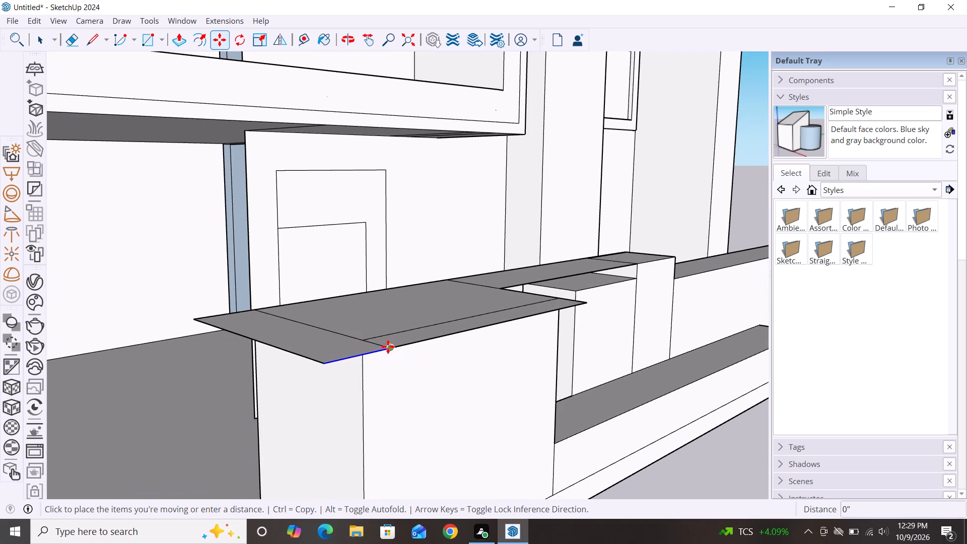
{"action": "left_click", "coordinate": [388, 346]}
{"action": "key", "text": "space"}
Delete the short dividing line between the side overhang and the front overhang, merging them into one face.
{"action": "scroll", "coordinate": [295, 341], "scroll_direction": "down", "scroll_amount": 2}
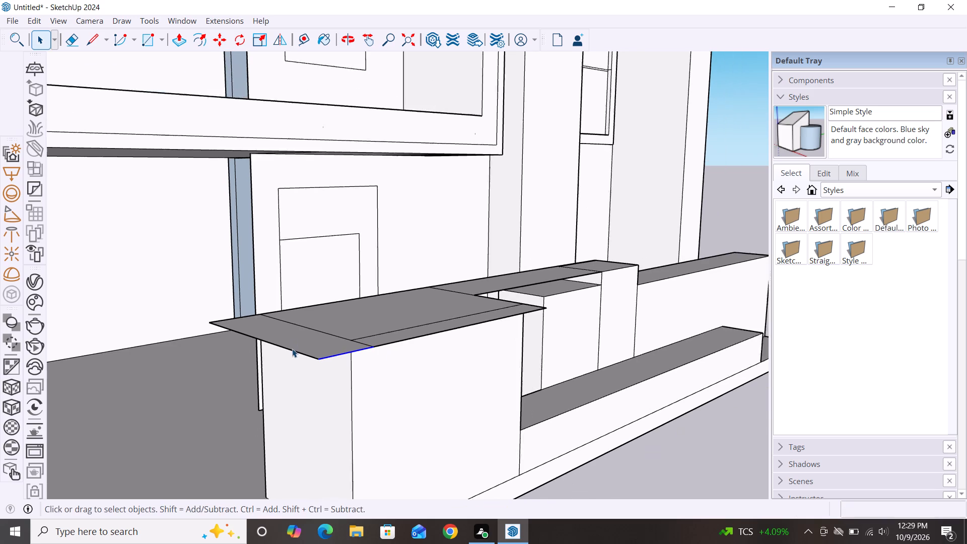
{"action": "scroll", "coordinate": [292, 349], "scroll_direction": "down", "scroll_amount": 1}
{"action": "left_click", "coordinate": [634, 466]}
{"action": "scroll", "coordinate": [476, 297], "scroll_direction": "down", "scroll_amount": 2}
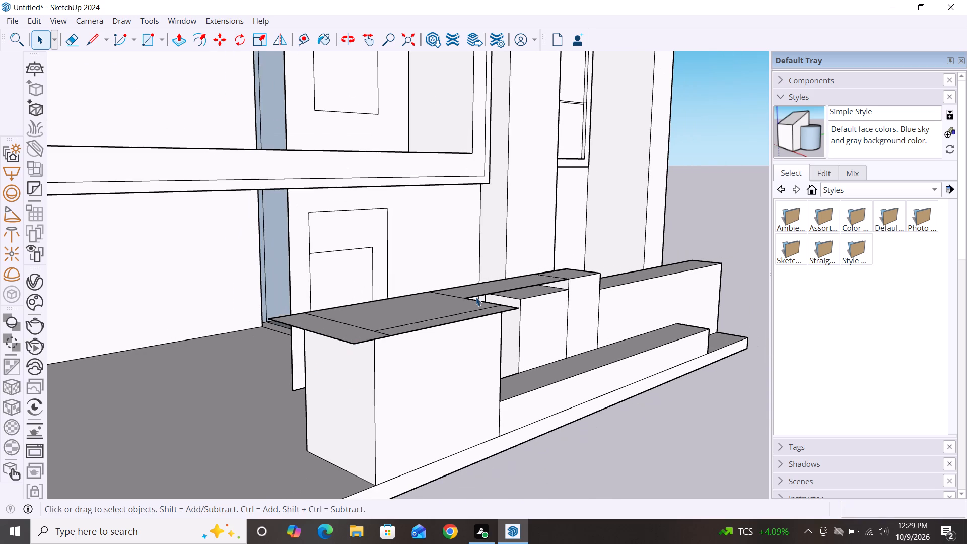
{"action": "scroll", "coordinate": [440, 309], "scroll_direction": "up", "scroll_amount": 3}
{"action": "scroll", "coordinate": [385, 322], "scroll_direction": "down", "scroll_amount": 2}
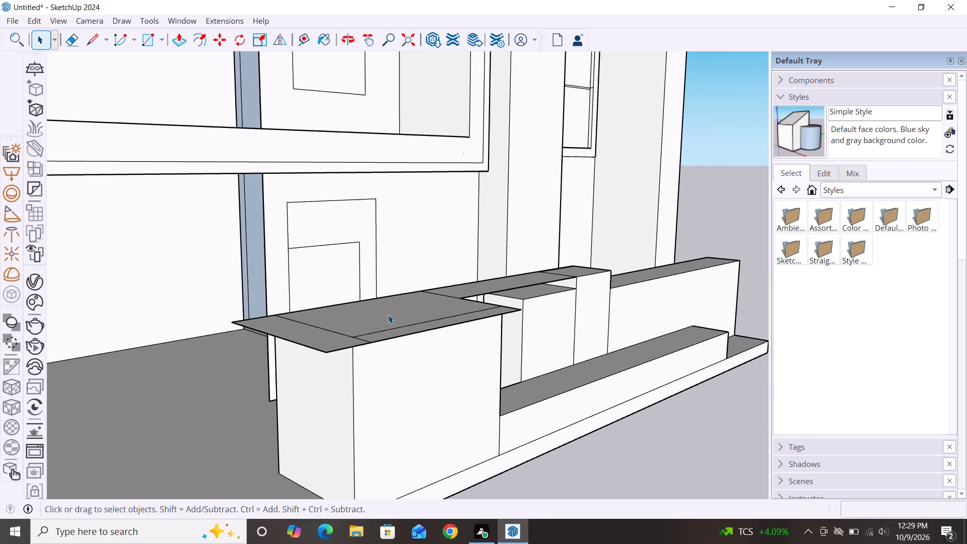
{"action": "middle_click_drag", "start_coordinate": [394, 383], "coordinate": [392, 295]}
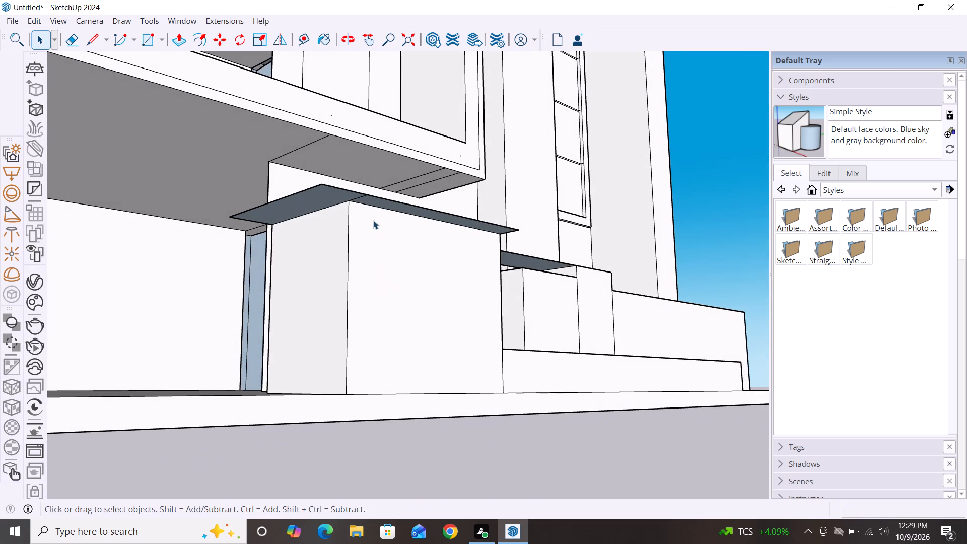
{"action": "scroll", "coordinate": [365, 196], "scroll_direction": "up", "scroll_amount": 5}
{"action": "scroll", "coordinate": [365, 196], "scroll_direction": "down", "scroll_amount": 2}
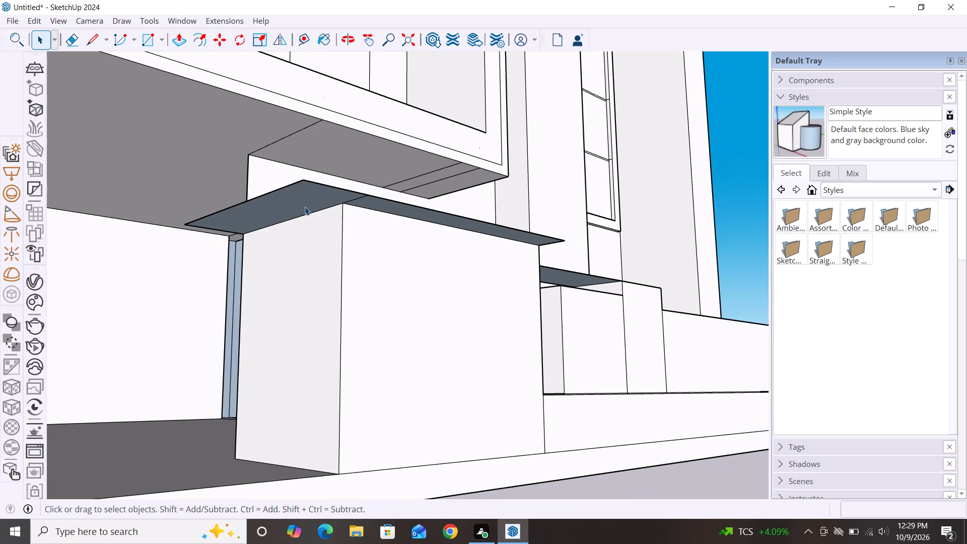
{"action": "left_click", "coordinate": [360, 198]}
{"action": "key", "text": "Delete"}
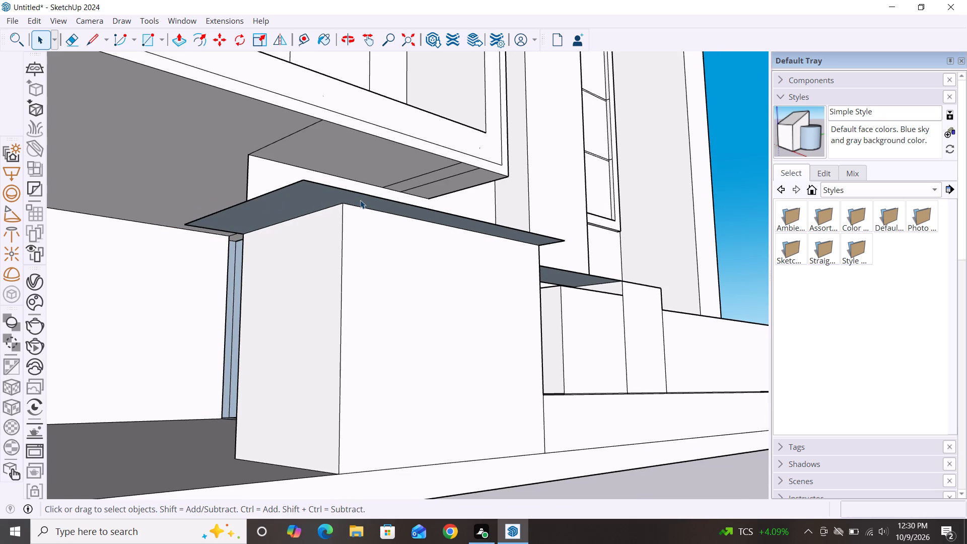
Push/Pull the merged overhang face downward to give the front and side overhang a thin slab thickness.
{"action": "key", "text": "p"}
{"action": "left_click", "coordinate": [362, 202]}
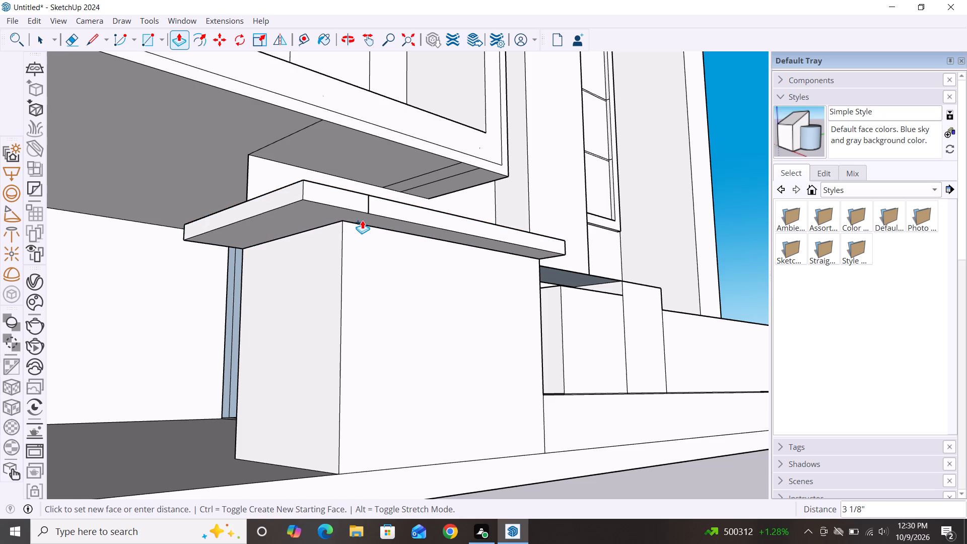
{"action": "left_click", "coordinate": [363, 217]}
{"action": "key", "text": "space"}
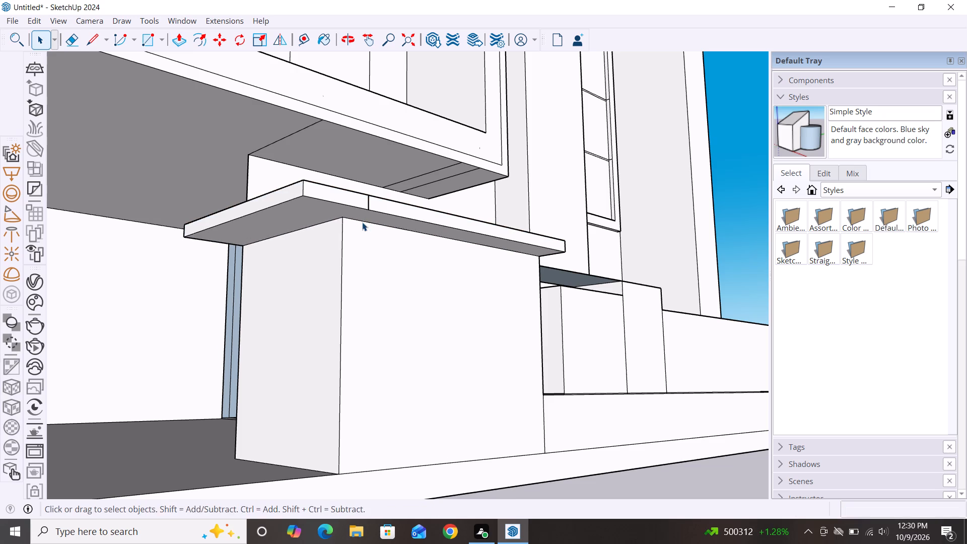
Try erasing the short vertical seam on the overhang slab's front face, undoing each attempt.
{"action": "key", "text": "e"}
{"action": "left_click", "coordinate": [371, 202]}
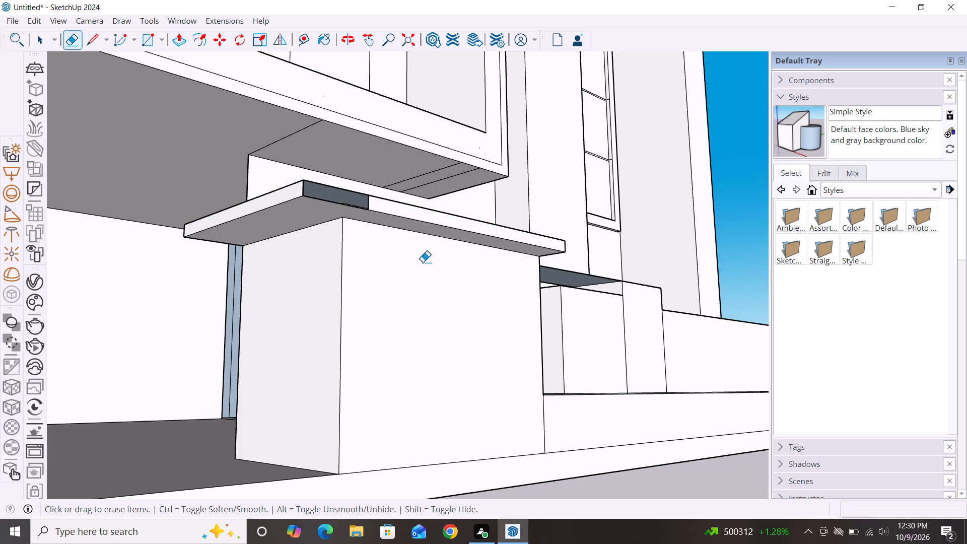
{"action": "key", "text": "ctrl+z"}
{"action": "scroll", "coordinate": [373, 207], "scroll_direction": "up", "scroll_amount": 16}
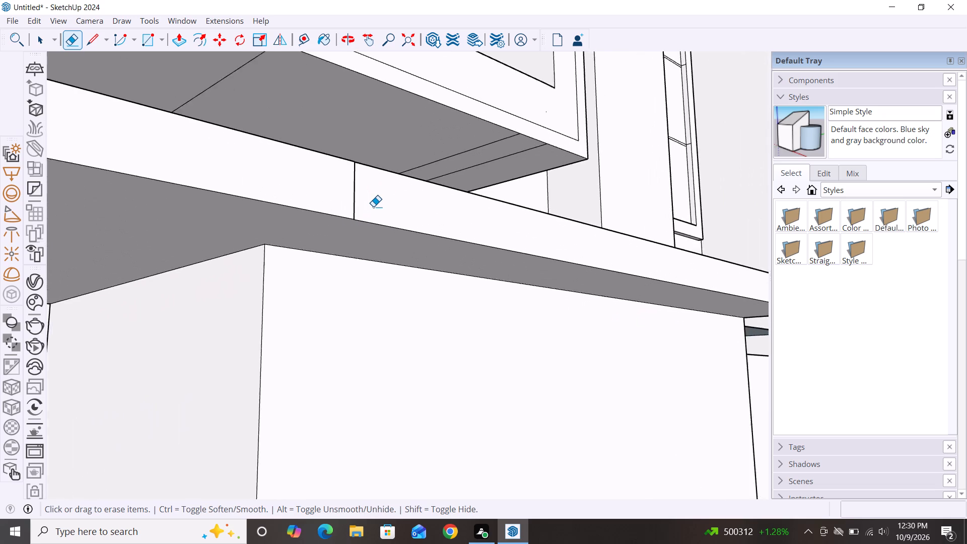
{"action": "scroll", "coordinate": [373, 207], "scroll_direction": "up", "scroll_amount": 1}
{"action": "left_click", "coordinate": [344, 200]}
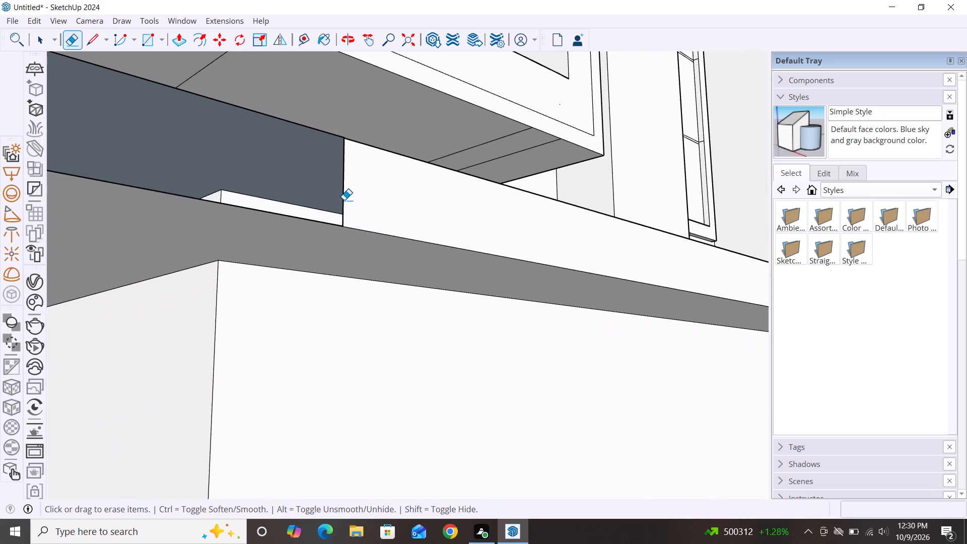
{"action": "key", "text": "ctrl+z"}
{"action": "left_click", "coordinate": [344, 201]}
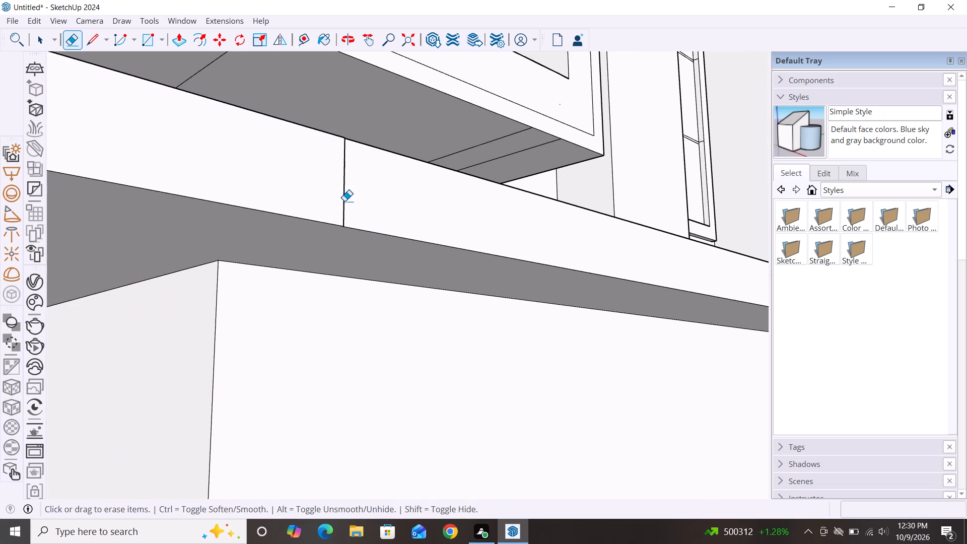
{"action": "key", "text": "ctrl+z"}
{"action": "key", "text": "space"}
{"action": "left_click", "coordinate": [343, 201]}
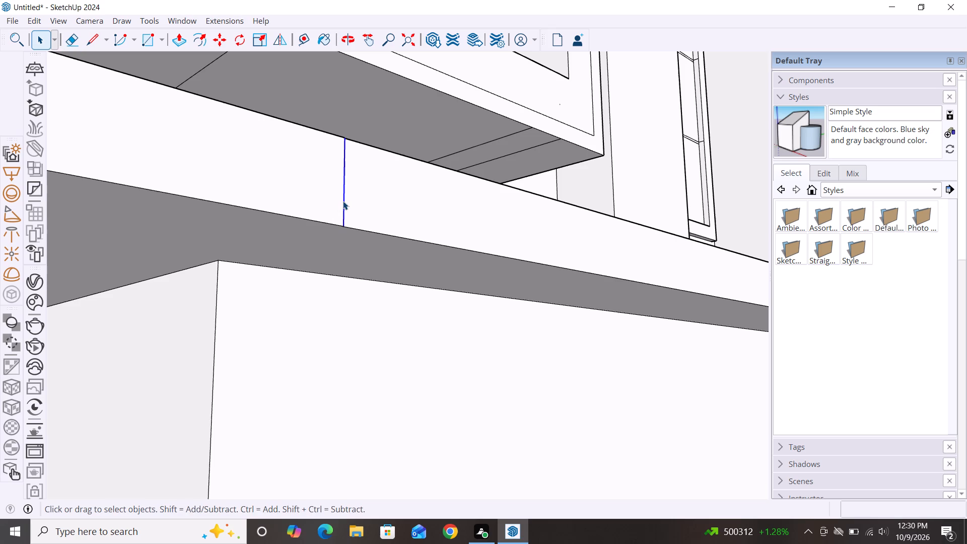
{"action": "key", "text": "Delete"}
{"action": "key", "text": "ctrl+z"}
Push/Pull the end face of the overhang slab's side inward about 8 3/8 in to shorten the side overhang.
{"action": "scroll", "coordinate": [346, 195], "scroll_direction": "down", "scroll_amount": 15}
{"action": "scroll", "coordinate": [443, 252], "scroll_direction": "up", "scroll_amount": 2}
{"action": "scroll", "coordinate": [443, 254], "scroll_direction": "down", "scroll_amount": 3}
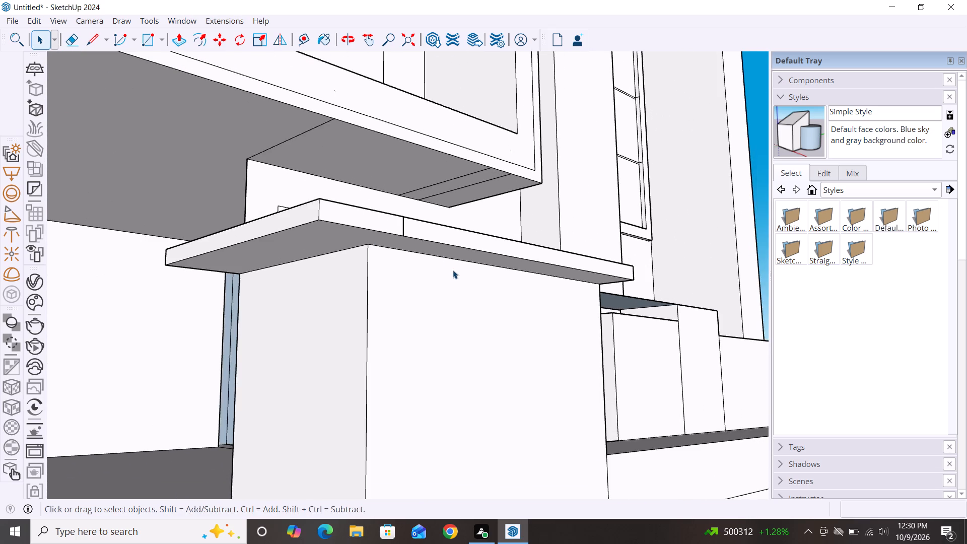
{"action": "scroll", "coordinate": [453, 270], "scroll_direction": "down", "scroll_amount": 2}
{"action": "scroll", "coordinate": [480, 225], "scroll_direction": "down", "scroll_amount": 3}
{"action": "middle_click_drag", "start_coordinate": [512, 371], "coordinate": [296, 417]}
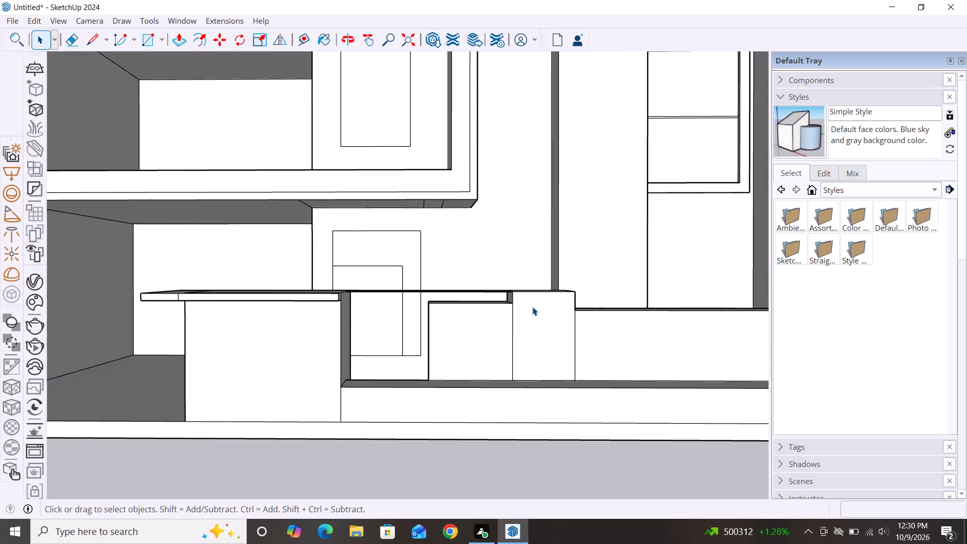
{"action": "scroll", "coordinate": [536, 305], "scroll_direction": "down", "scroll_amount": 2}
{"action": "scroll", "coordinate": [308, 320], "scroll_direction": "down", "scroll_amount": 2}
{"action": "middle_click_drag", "start_coordinate": [313, 362], "coordinate": [428, 371]}
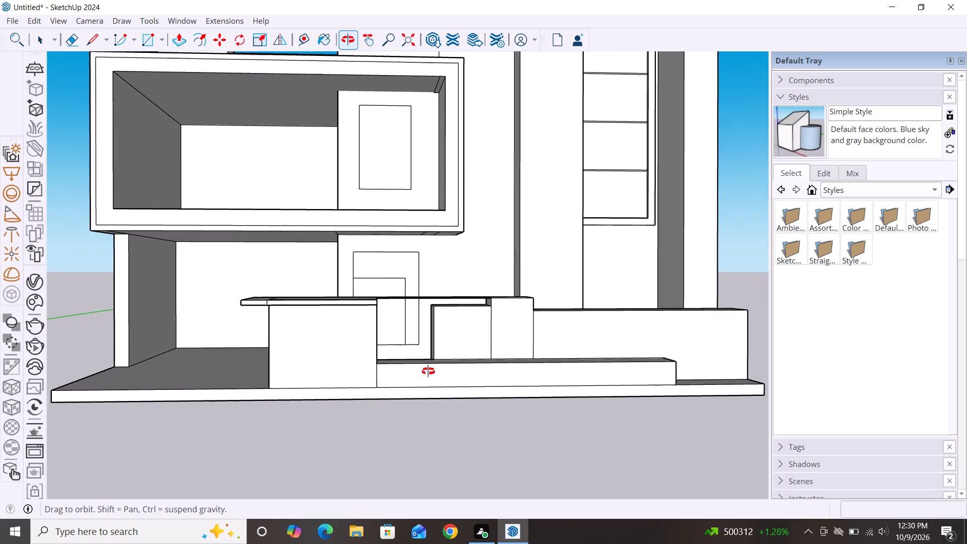
{"action": "middle_click_drag", "start_coordinate": [428, 371], "coordinate": [572, 364]}
{"action": "scroll", "coordinate": [372, 303], "scroll_direction": "down", "scroll_amount": 1}
{"action": "middle_click_drag", "start_coordinate": [400, 356], "coordinate": [495, 351]}
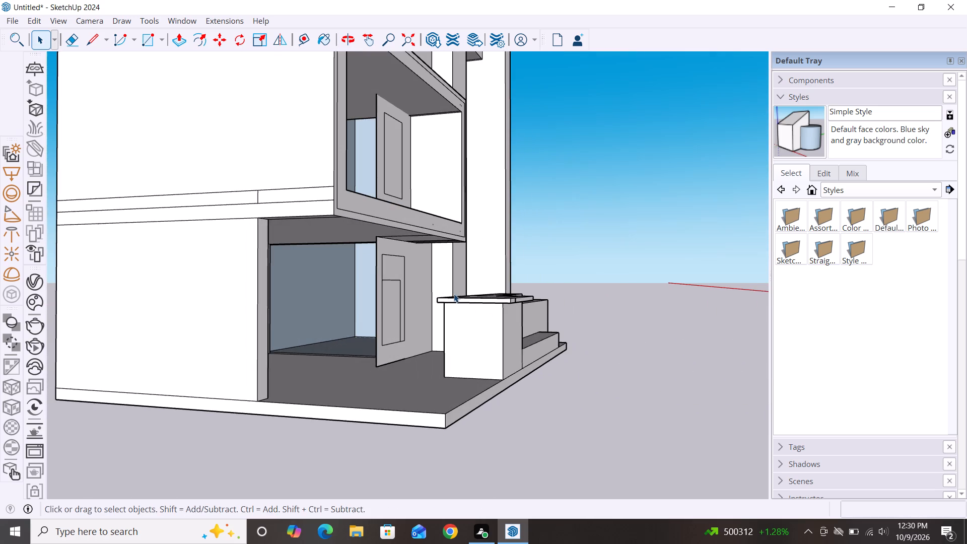
{"action": "scroll", "coordinate": [462, 300], "scroll_direction": "up", "scroll_amount": 8}
{"action": "key", "text": "p"}
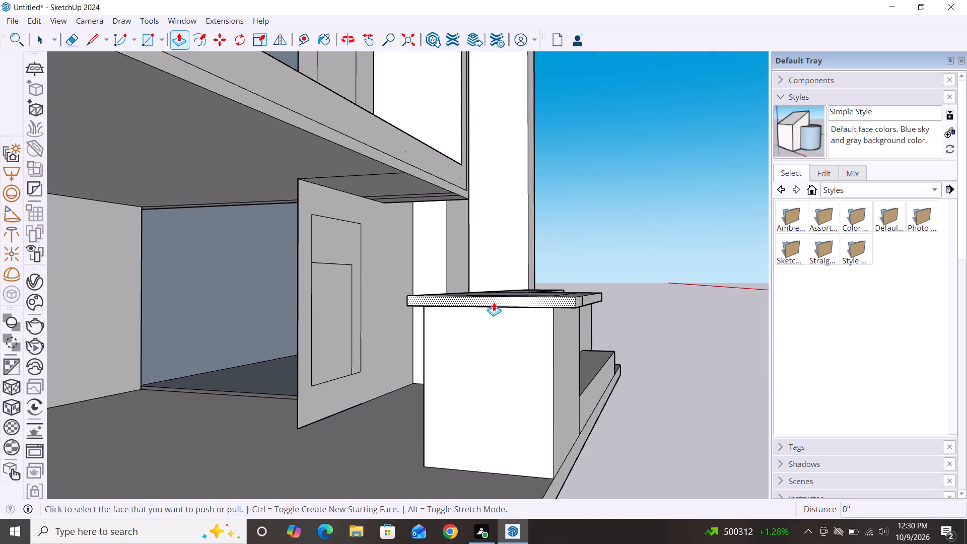
{"action": "left_click", "coordinate": [494, 302]}
{"action": "double_click", "coordinate": [502, 299]}
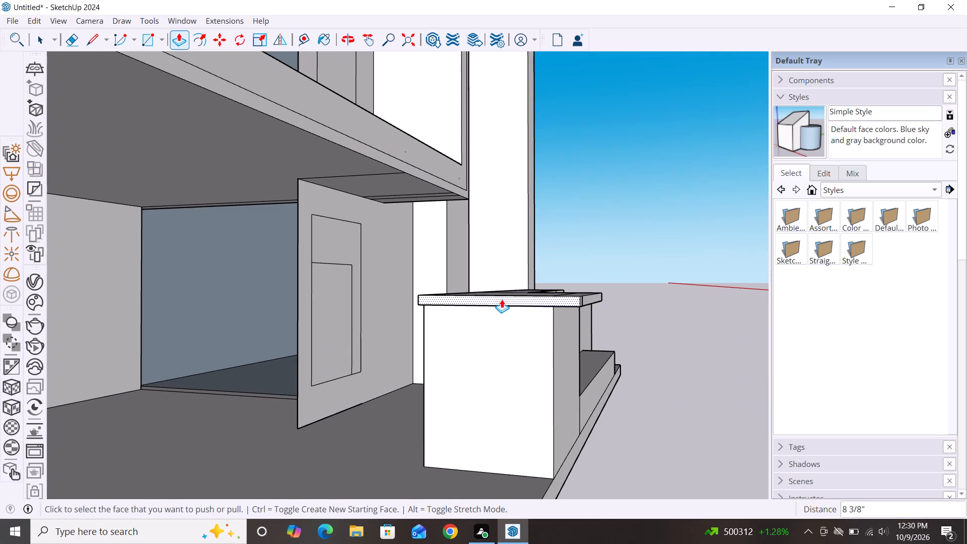
{"action": "key", "text": "space"}
Examine the shortened overhang slab and the neighbouring low blocks from the side and front.
{"action": "scroll", "coordinate": [520, 282], "scroll_direction": "down", "scroll_amount": 5}
{"action": "middle_click_drag", "start_coordinate": [599, 385], "coordinate": [381, 421]}
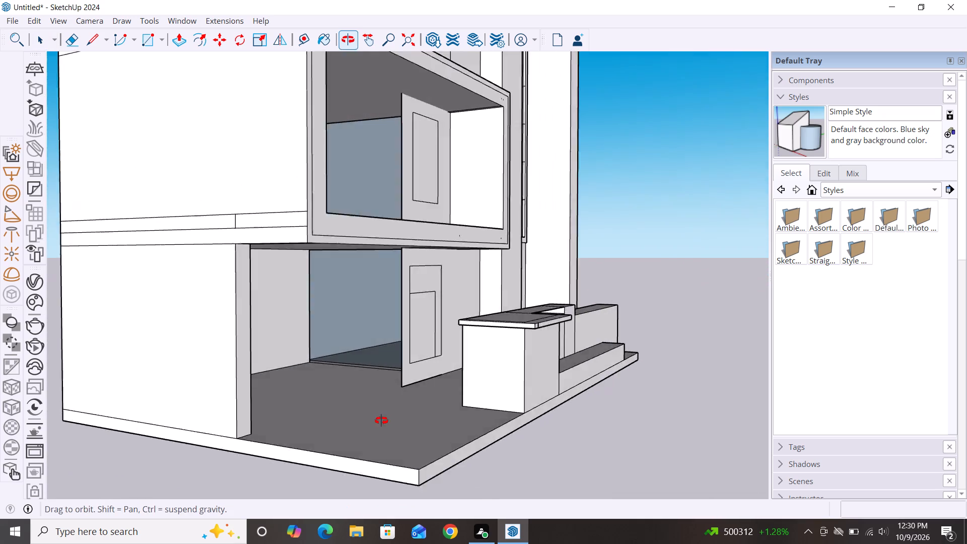
{"action": "middle_click_drag", "start_coordinate": [381, 421], "coordinate": [350, 421]}
{"action": "scroll", "coordinate": [313, 374], "scroll_direction": "up", "scroll_amount": 6}
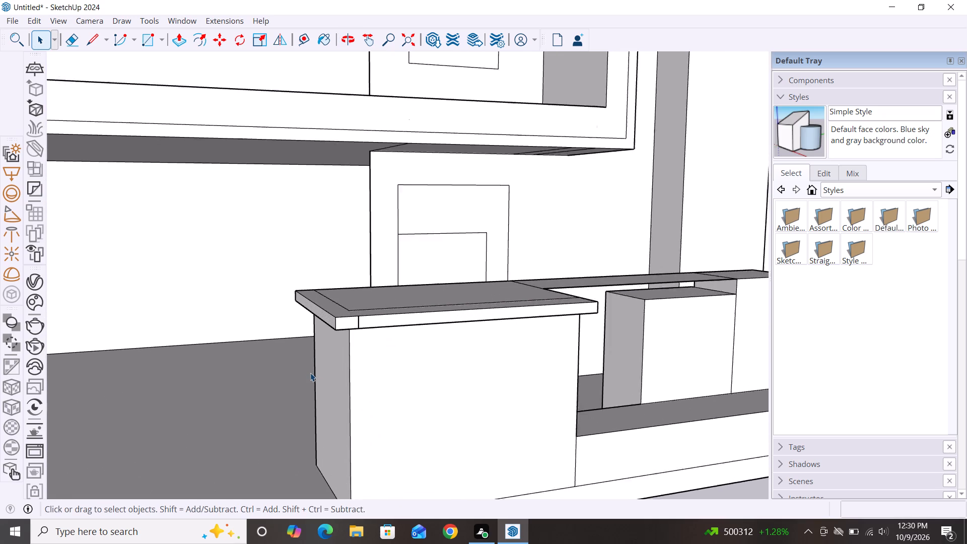
{"action": "scroll", "coordinate": [310, 373], "scroll_direction": "up", "scroll_amount": 1}
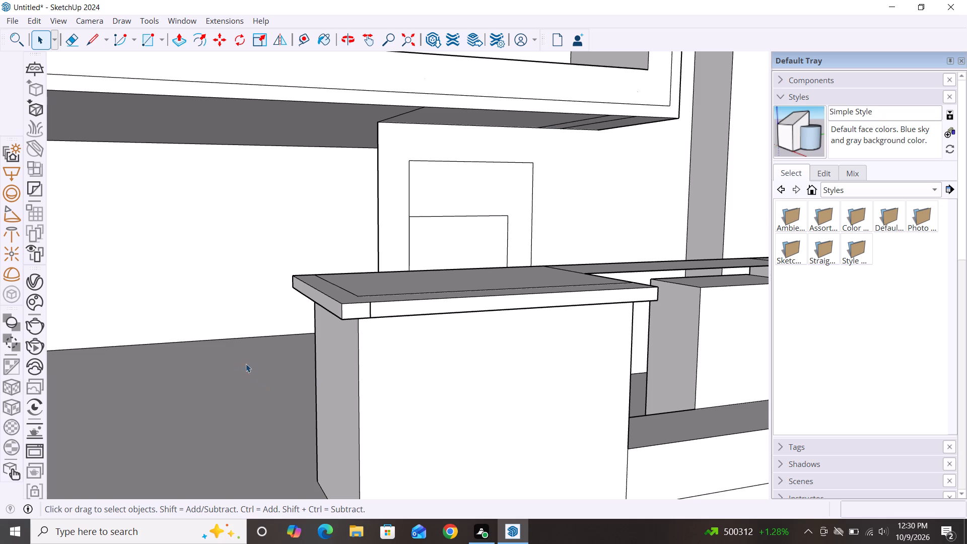
{"action": "scroll", "coordinate": [294, 310], "scroll_direction": "down", "scroll_amount": 3}
{"action": "scroll", "coordinate": [136, 287], "scroll_direction": "down", "scroll_amount": 3}
{"action": "middle_click_drag", "start_coordinate": [426, 362], "coordinate": [430, 390]}
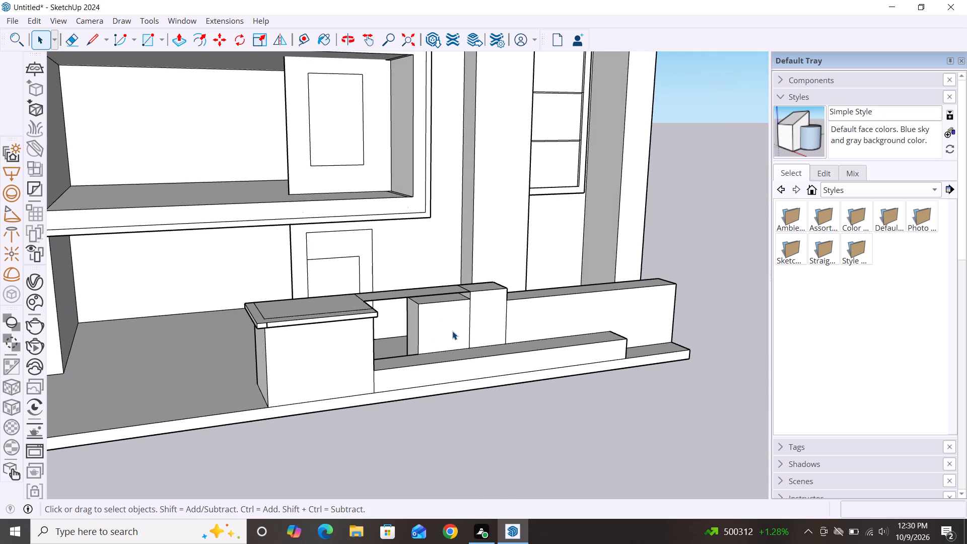
{"action": "middle_click_drag", "start_coordinate": [452, 331], "coordinate": [442, 295]}
Push/Pull the tall end block's narrow upper side face about 5' 2 13/16" to the large block, bridging the gap above the lower block.
{"action": "scroll", "coordinate": [440, 296], "scroll_direction": "up", "scroll_amount": 4}
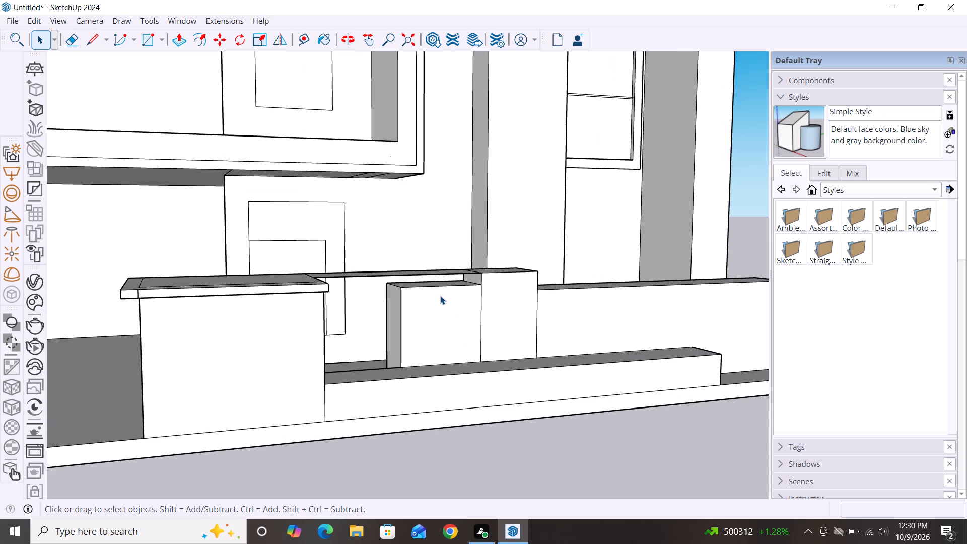
{"action": "scroll", "coordinate": [440, 296], "scroll_direction": "up", "scroll_amount": 2}
{"action": "scroll", "coordinate": [504, 290], "scroll_direction": "down", "scroll_amount": 1}
{"action": "middle_click_drag", "start_coordinate": [500, 360], "coordinate": [407, 372]}
{"action": "scroll", "coordinate": [346, 346], "scroll_direction": "up", "scroll_amount": 3}
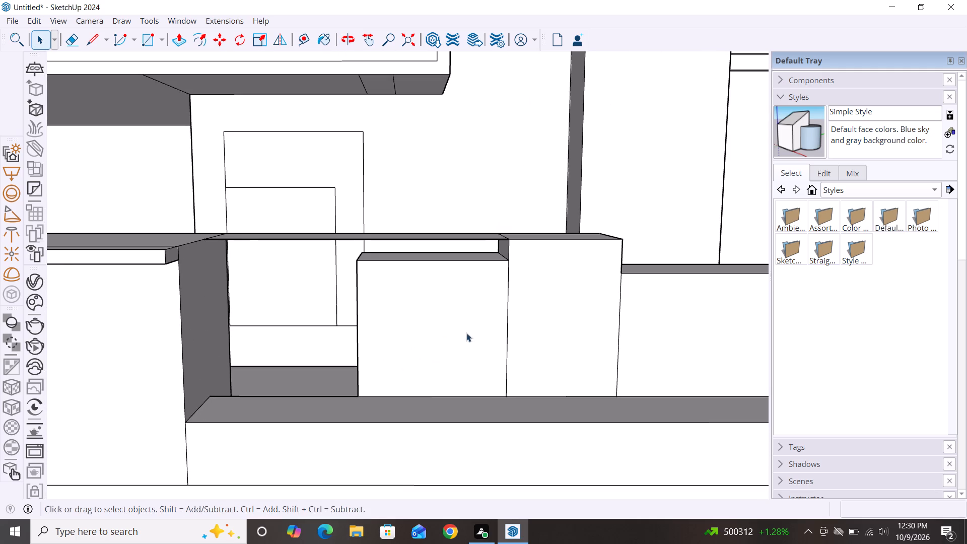
{"action": "scroll", "coordinate": [512, 332], "scroll_direction": "down", "scroll_amount": 2}
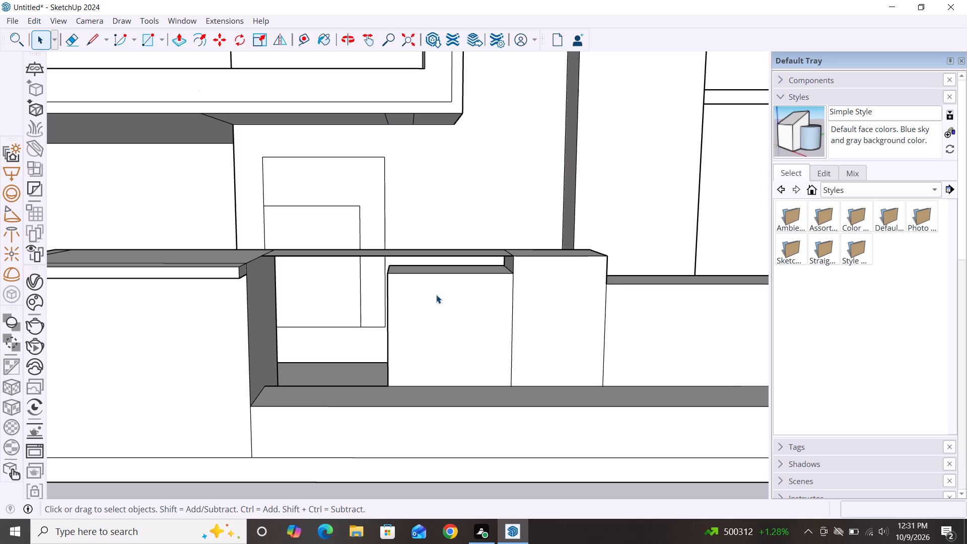
{"action": "scroll", "coordinate": [404, 266], "scroll_direction": "up", "scroll_amount": 1}
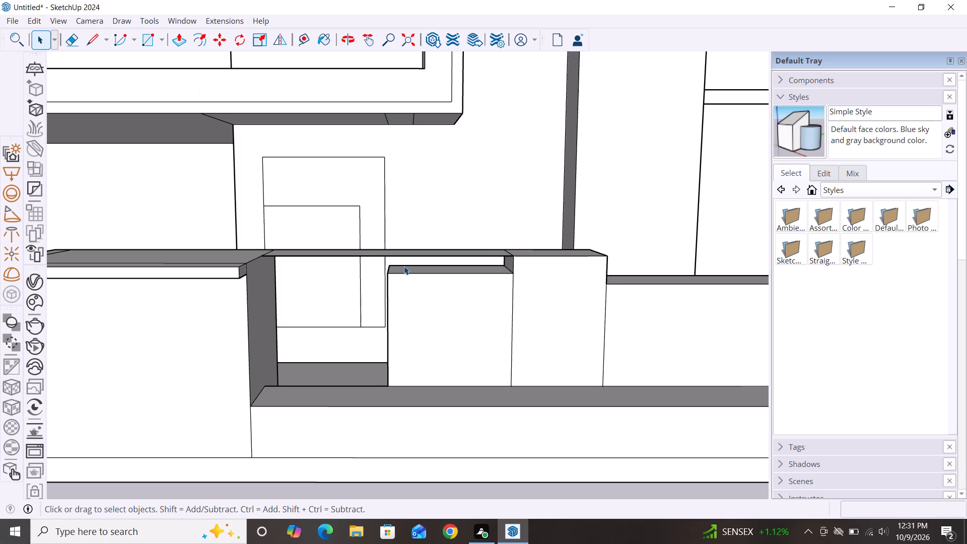
{"action": "scroll", "coordinate": [404, 266], "scroll_direction": "up", "scroll_amount": 3}
{"action": "middle_click_drag", "start_coordinate": [378, 412], "coordinate": [493, 414]}
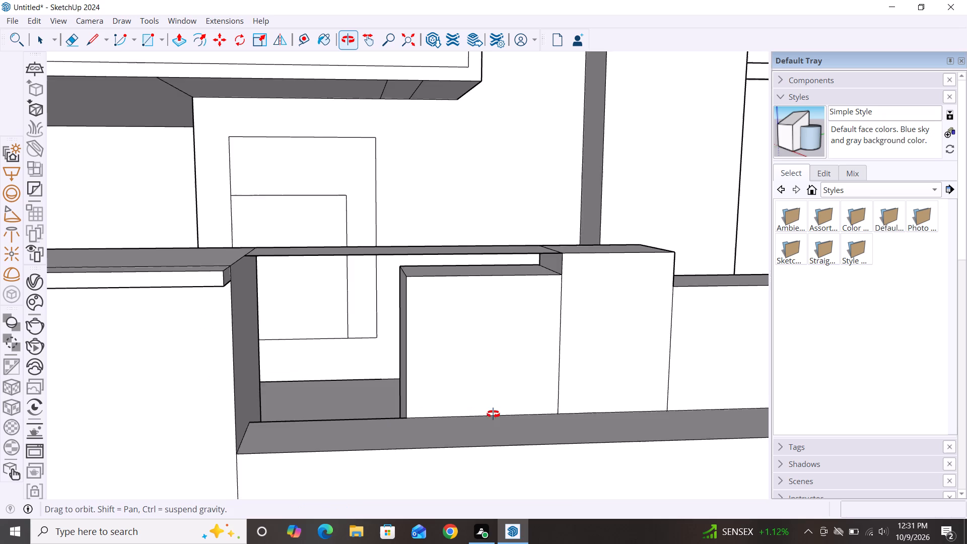
{"action": "middle_click_drag", "start_coordinate": [493, 414], "coordinate": [533, 415]}
{"action": "scroll", "coordinate": [589, 260], "scroll_direction": "up", "scroll_amount": 10}
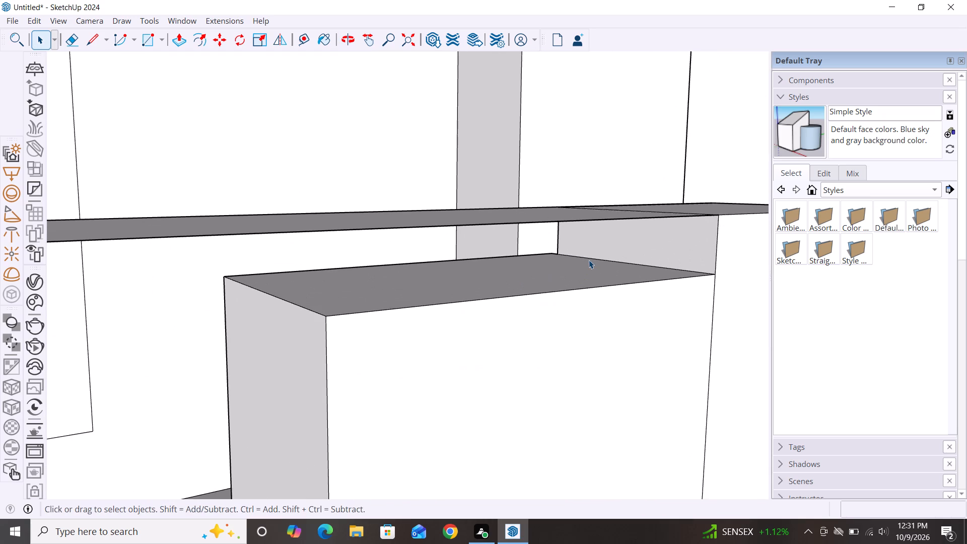
{"action": "key", "text": "r"}
{"action": "middle_click_drag", "start_coordinate": [572, 273], "coordinate": [574, 232]}
{"action": "key", "text": "space"}
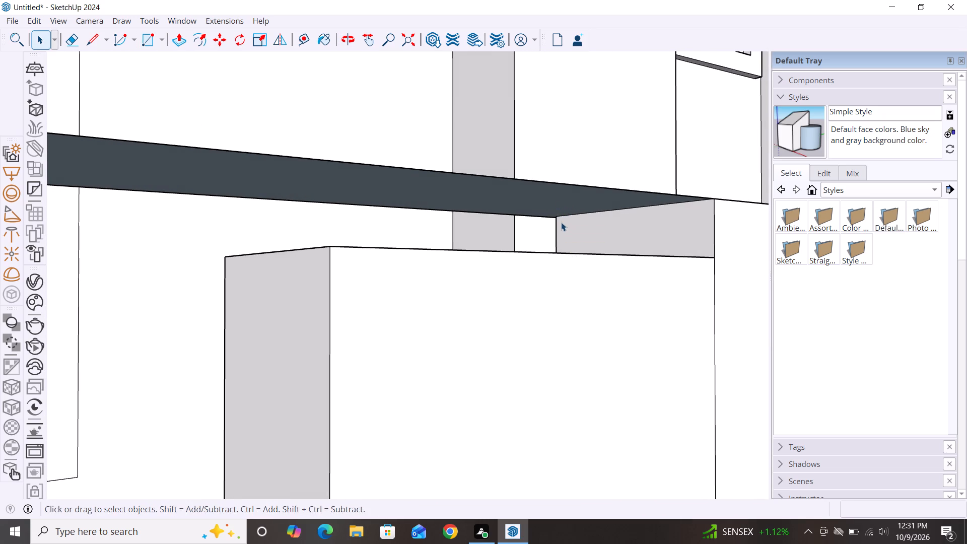
{"action": "key", "text": "p"}
{"action": "left_click", "coordinate": [643, 246]}
{"action": "scroll", "coordinate": [614, 269], "scroll_direction": "down", "scroll_amount": 2}
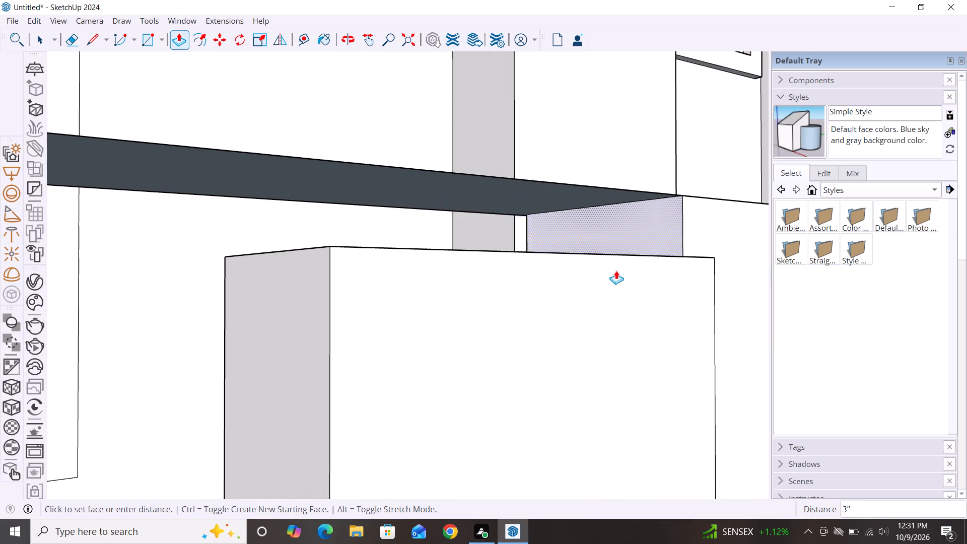
{"action": "scroll", "coordinate": [616, 270], "scroll_direction": "down", "scroll_amount": 7}
{"action": "middle_click_drag", "start_coordinate": [627, 335], "coordinate": [439, 376]}
{"action": "scroll", "coordinate": [567, 348], "scroll_direction": "down", "scroll_amount": 4}
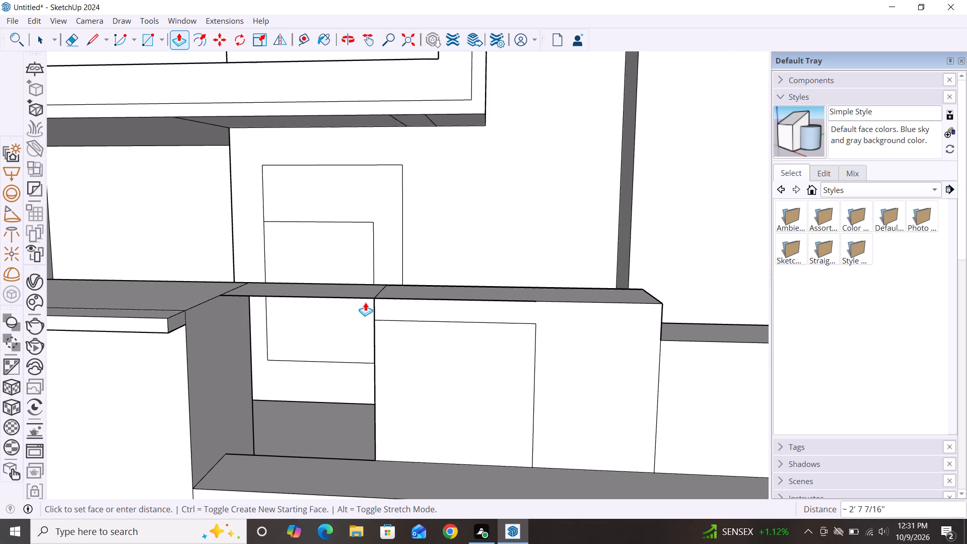
{"action": "left_click", "coordinate": [213, 322]}
{"action": "key", "text": "space"}
Examine the beam across the opening and the large block's overhang slab from the front.
{"action": "scroll", "coordinate": [365, 257], "scroll_direction": "down", "scroll_amount": 2}
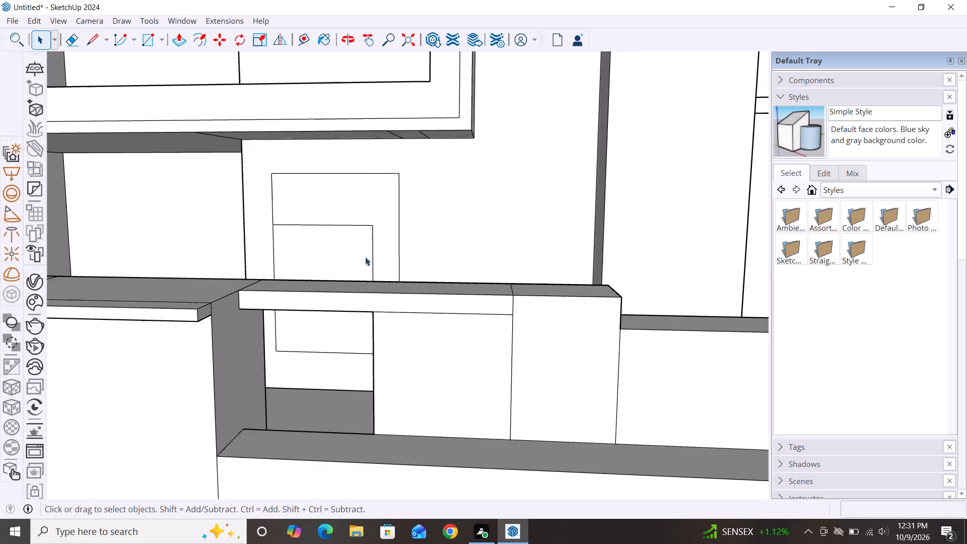
{"action": "scroll", "coordinate": [365, 257], "scroll_direction": "down", "scroll_amount": 5}
{"action": "middle_click_drag", "start_coordinate": [443, 361], "coordinate": [513, 357]}
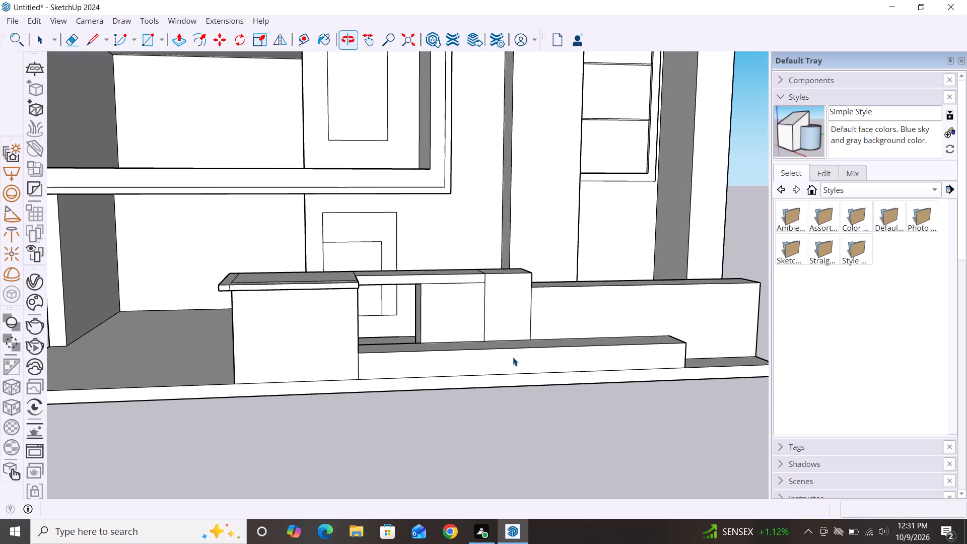
{"action": "scroll", "coordinate": [380, 270], "scroll_direction": "up", "scroll_amount": 4}
{"action": "middle_click_drag", "start_coordinate": [369, 328], "coordinate": [327, 338]}
{"action": "scroll", "coordinate": [321, 317], "scroll_direction": "up", "scroll_amount": 3}
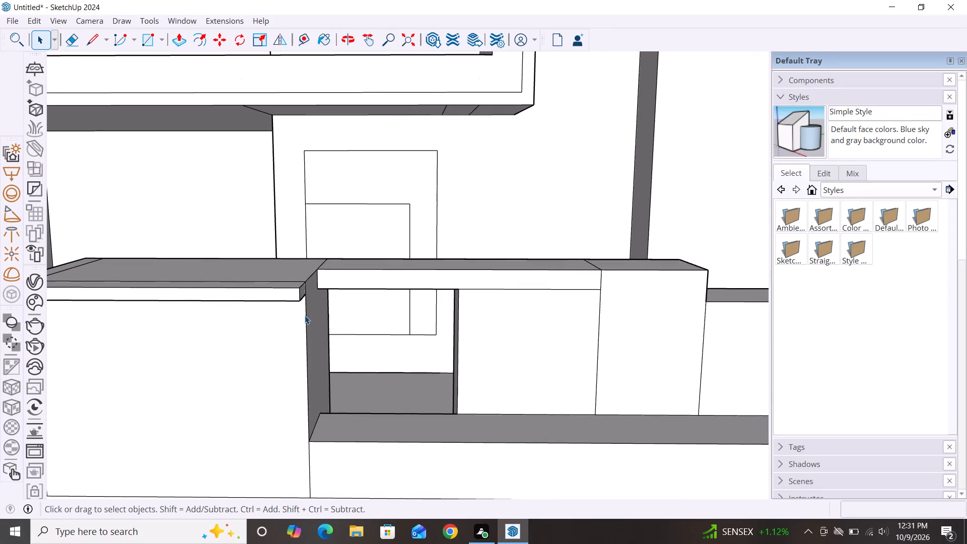
{"action": "scroll", "coordinate": [354, 306], "scroll_direction": "down", "scroll_amount": 1}
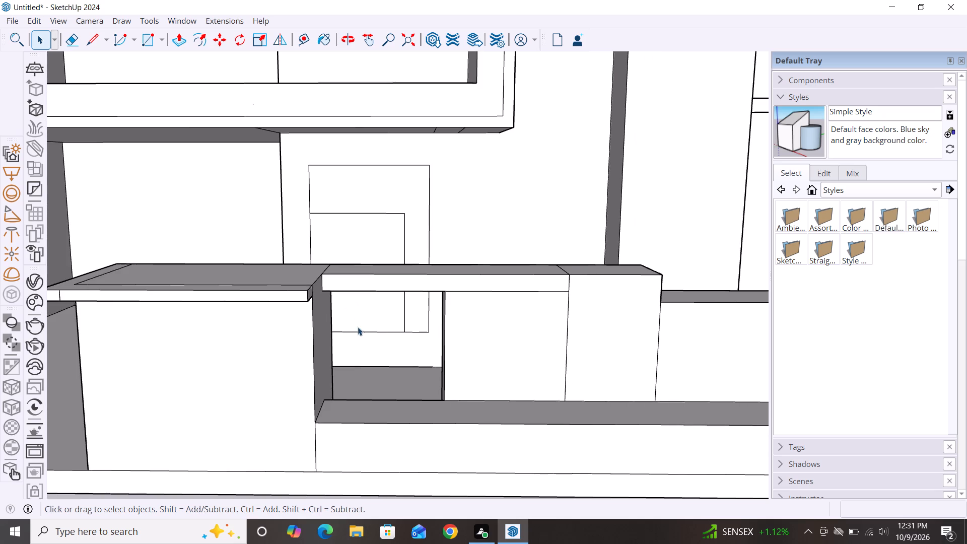
{"action": "scroll", "coordinate": [446, 334], "scroll_direction": "down", "scroll_amount": 2}
{"action": "scroll", "coordinate": [578, 341], "scroll_direction": "down", "scroll_amount": 1}
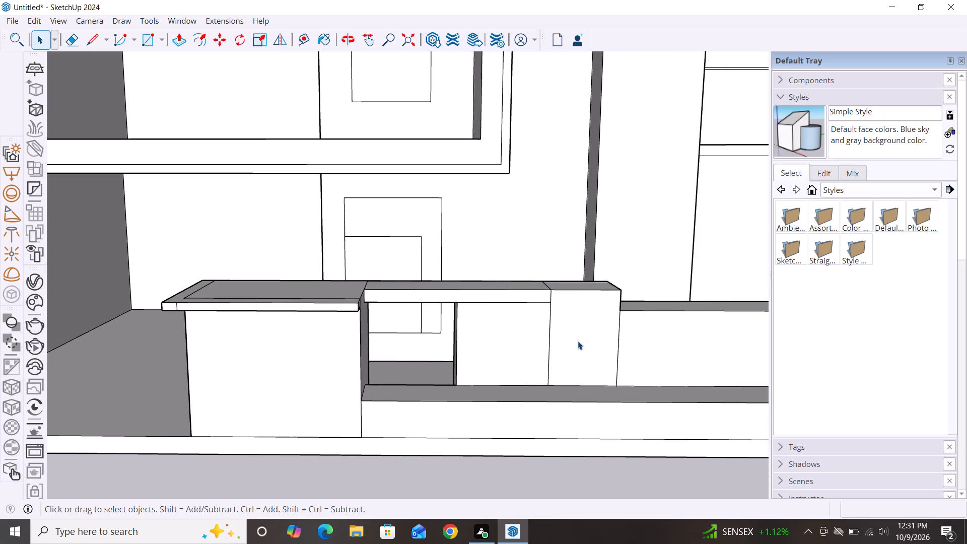
{"action": "scroll", "coordinate": [578, 341], "scroll_direction": "down", "scroll_amount": 2}
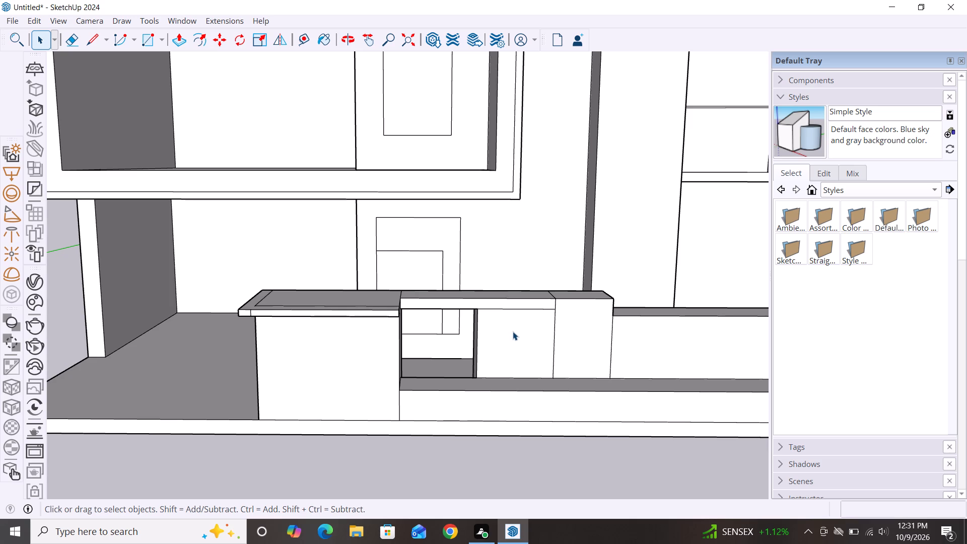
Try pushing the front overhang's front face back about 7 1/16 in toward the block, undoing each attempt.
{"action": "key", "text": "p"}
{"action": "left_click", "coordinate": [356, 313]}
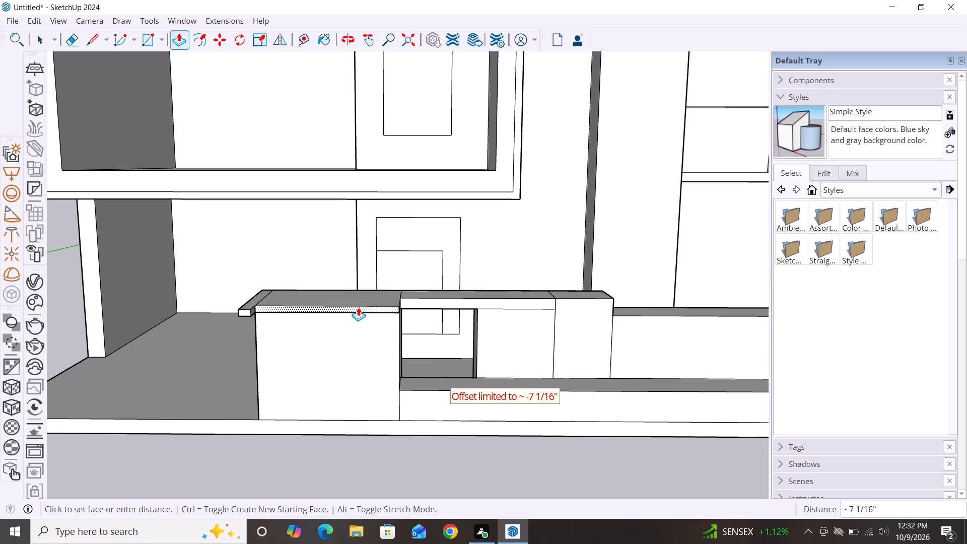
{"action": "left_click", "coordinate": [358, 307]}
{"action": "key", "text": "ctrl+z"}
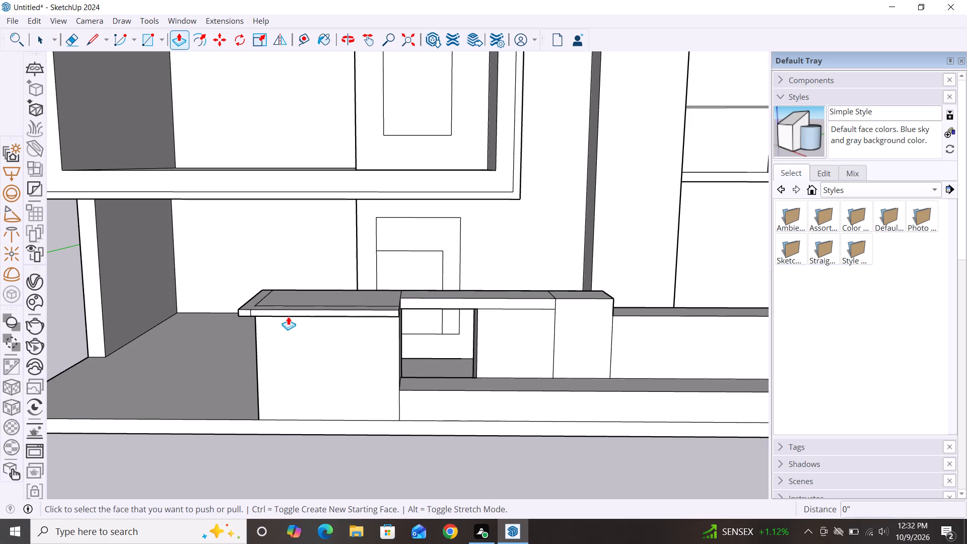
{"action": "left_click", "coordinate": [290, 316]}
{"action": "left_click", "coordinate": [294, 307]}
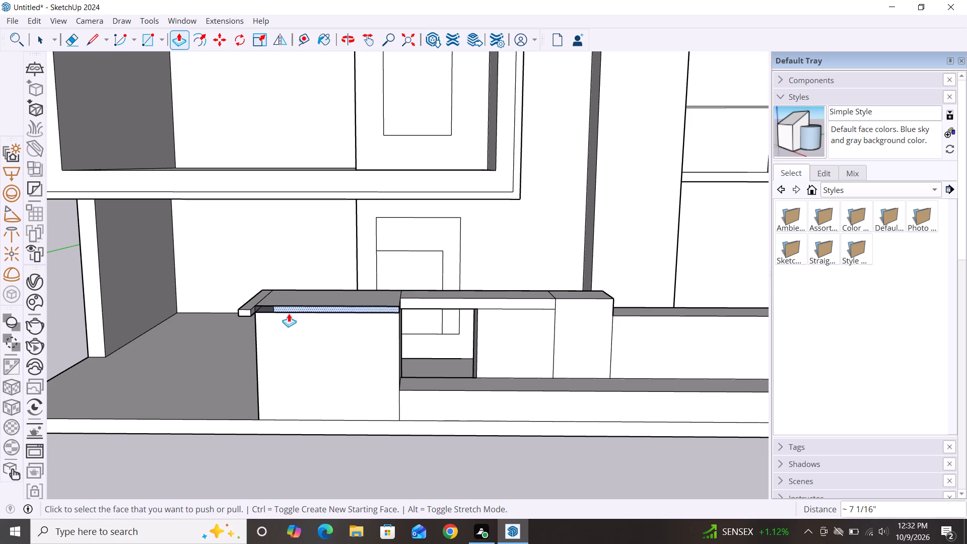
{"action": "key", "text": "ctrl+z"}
Push/Pull the front overhang's front face back about 5 7/8 in toward the large block.
{"action": "left_click", "coordinate": [283, 313]}
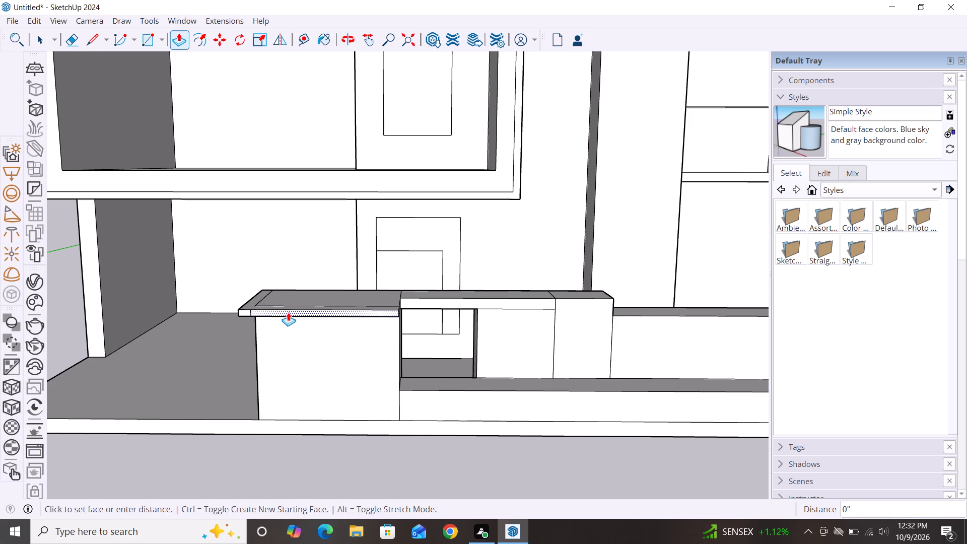
{"action": "left_click", "coordinate": [289, 312]}
Push/Pull the side overhang's outer face inward about 4 5/8 in, flush with the large block's side.
{"action": "scroll", "coordinate": [285, 315], "scroll_direction": "down", "scroll_amount": 4}
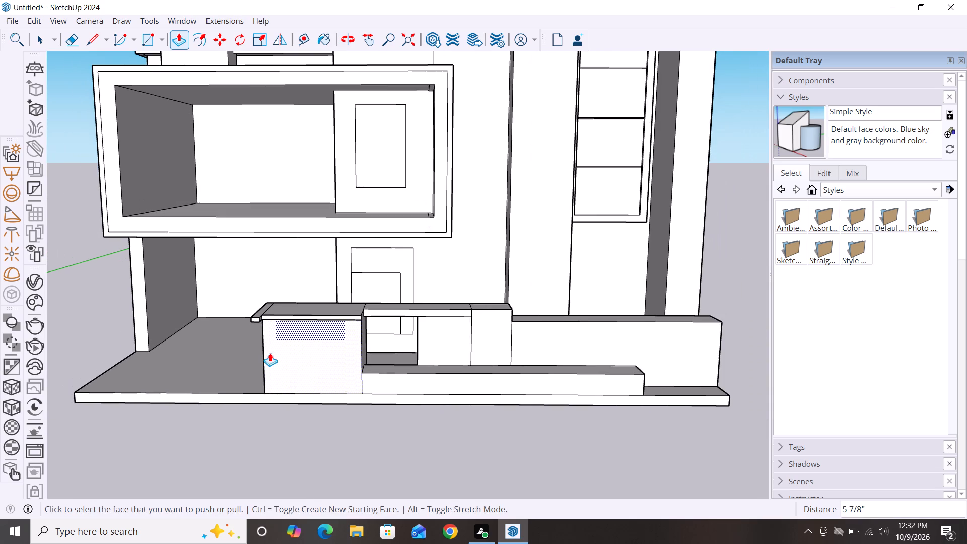
{"action": "middle_click_drag", "start_coordinate": [270, 353], "coordinate": [491, 361]}
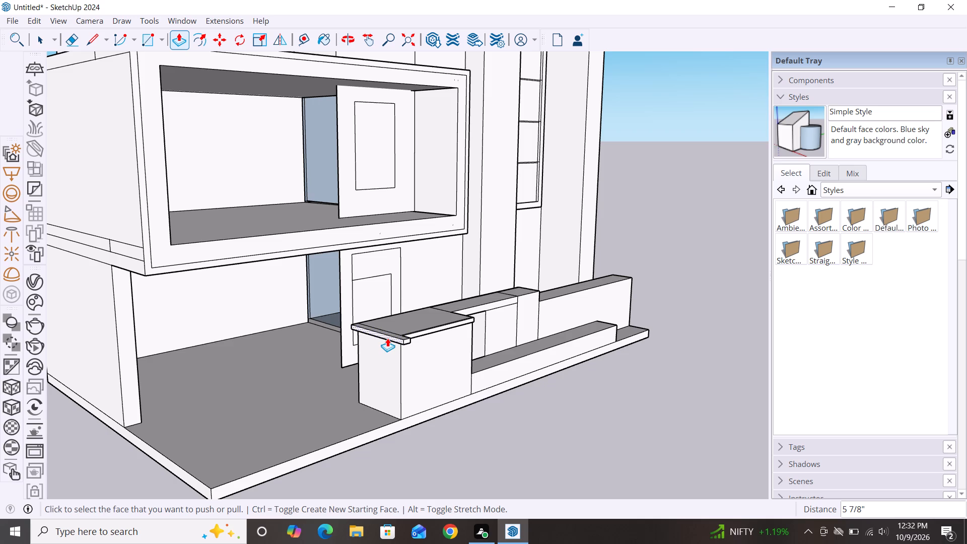
{"action": "double_click", "coordinate": [387, 338]}
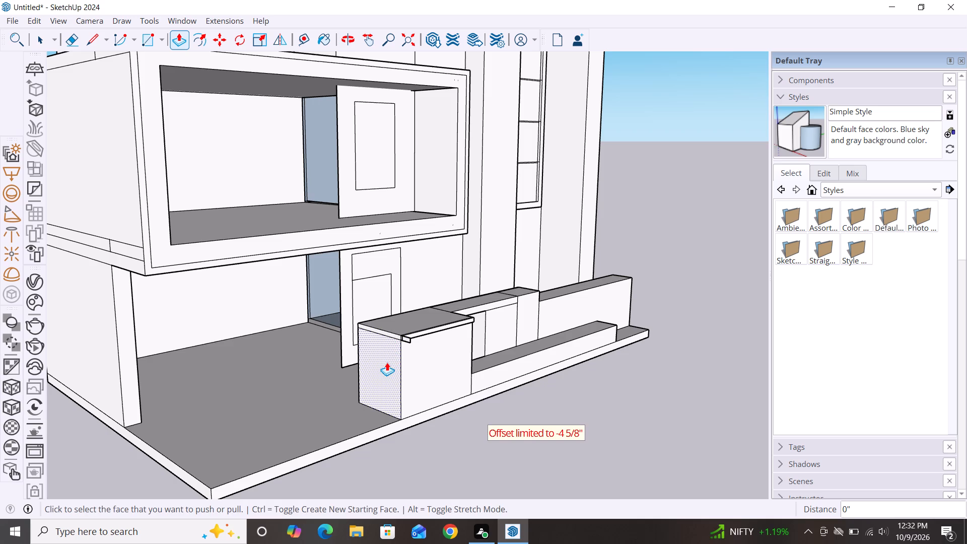
{"action": "left_click", "coordinate": [387, 362]}
{"action": "key", "text": "space"}
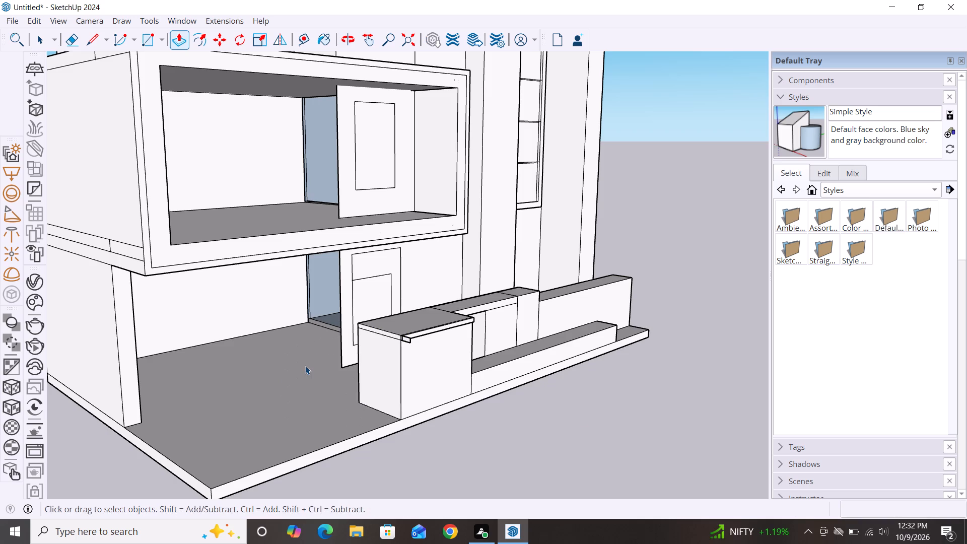
Delete the leftover triangular sliver's face and its three remaining edges at the large block's front overhang corner.
{"action": "scroll", "coordinate": [392, 347], "scroll_direction": "down", "scroll_amount": 2}
{"action": "middle_click_drag", "start_coordinate": [450, 374], "coordinate": [338, 386]}
{"action": "scroll", "coordinate": [345, 310], "scroll_direction": "up", "scroll_amount": 1}
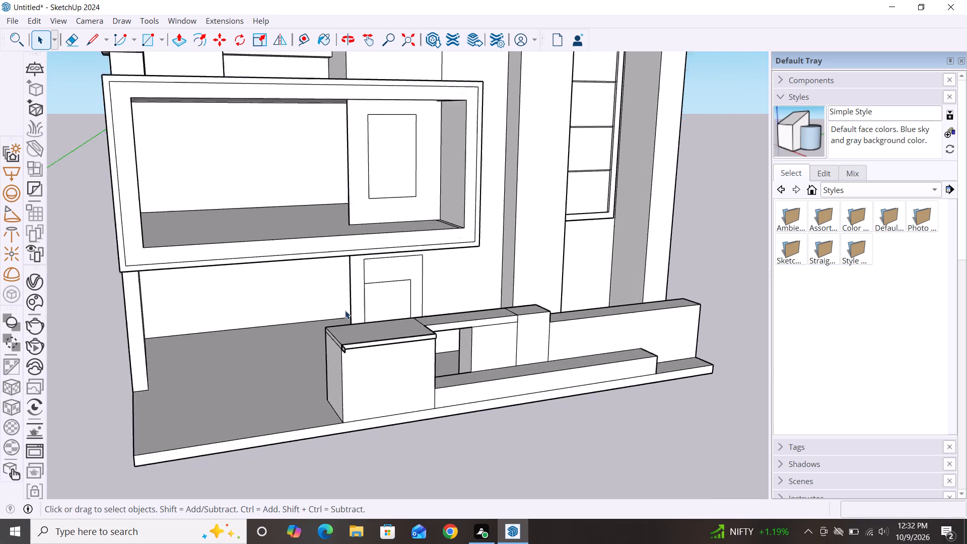
{"action": "scroll", "coordinate": [345, 310], "scroll_direction": "up", "scroll_amount": 6}
{"action": "scroll", "coordinate": [329, 317], "scroll_direction": "down", "scroll_amount": 1}
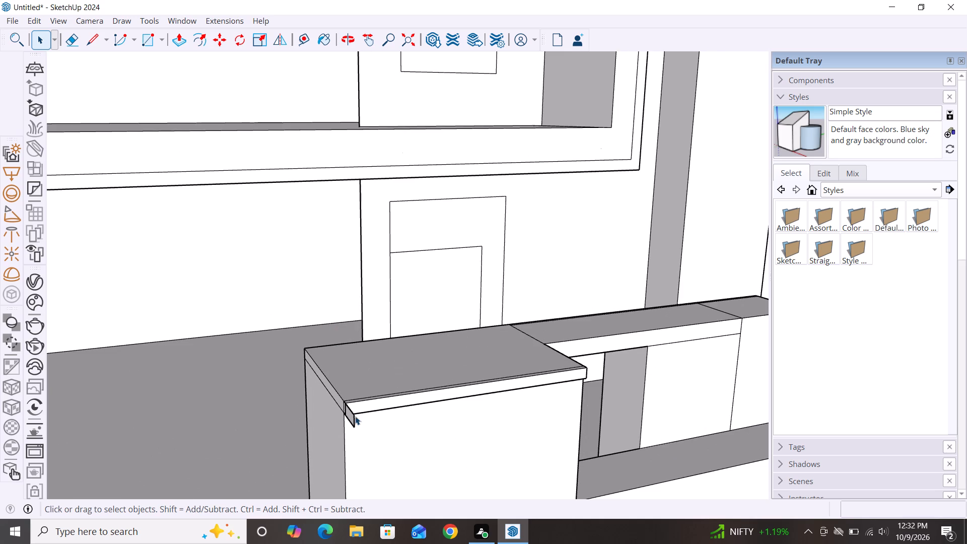
{"action": "scroll", "coordinate": [352, 417], "scroll_direction": "up", "scroll_amount": 6}
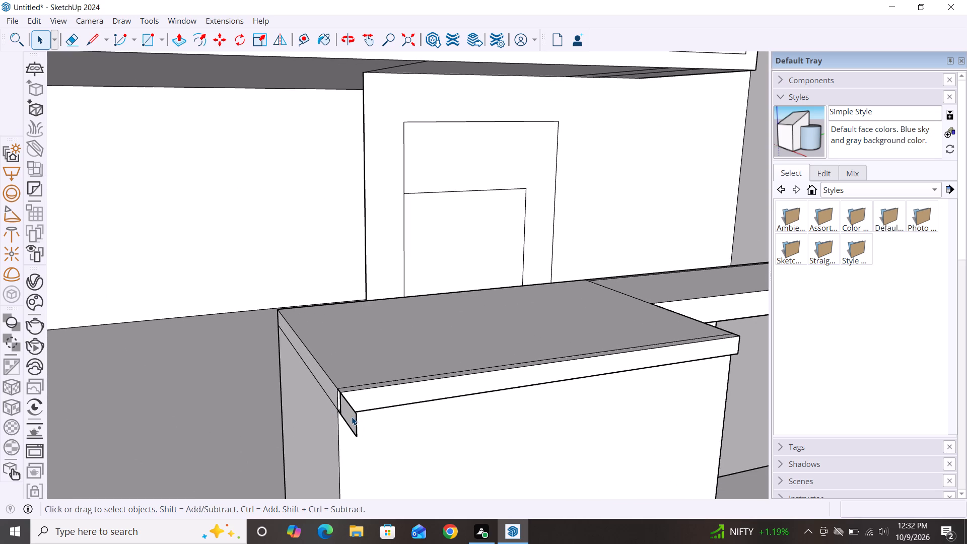
{"action": "left_click", "coordinate": [352, 417]}
{"action": "key", "text": "Delete"}
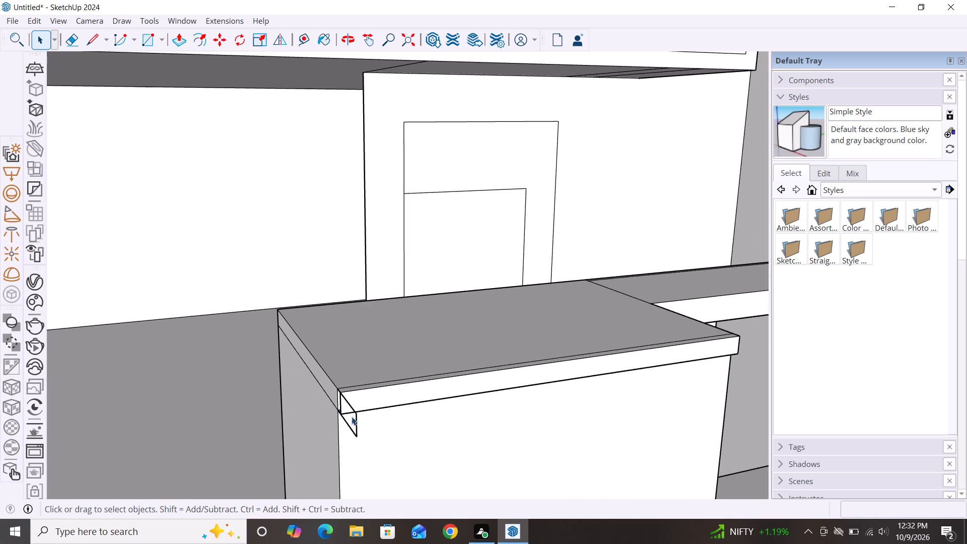
{"action": "left_click", "coordinate": [356, 421]}
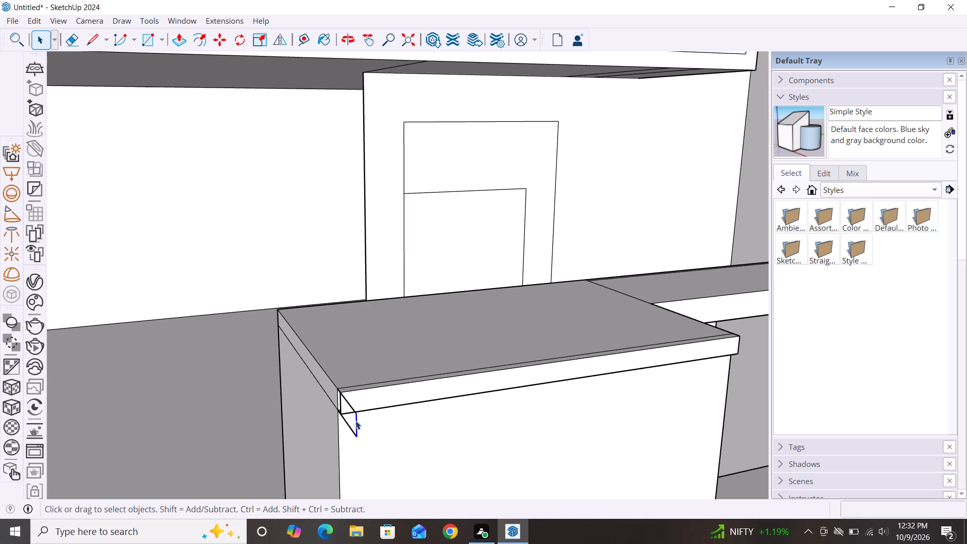
{"action": "key", "text": "Delete"}
{"action": "left_click", "coordinate": [351, 402]}
{"action": "key", "text": "Delete"}
{"action": "left_click", "coordinate": [347, 424]}
{"action": "key", "text": "Delete"}
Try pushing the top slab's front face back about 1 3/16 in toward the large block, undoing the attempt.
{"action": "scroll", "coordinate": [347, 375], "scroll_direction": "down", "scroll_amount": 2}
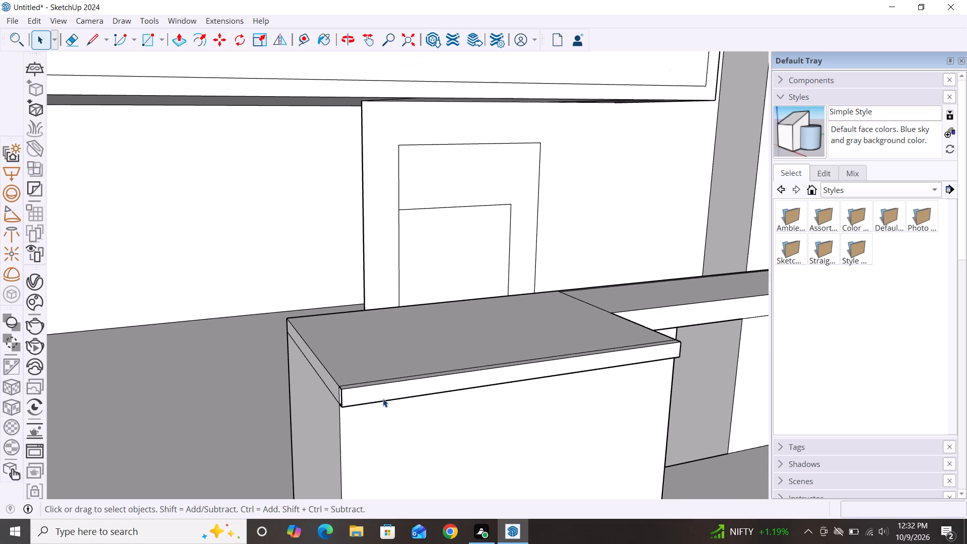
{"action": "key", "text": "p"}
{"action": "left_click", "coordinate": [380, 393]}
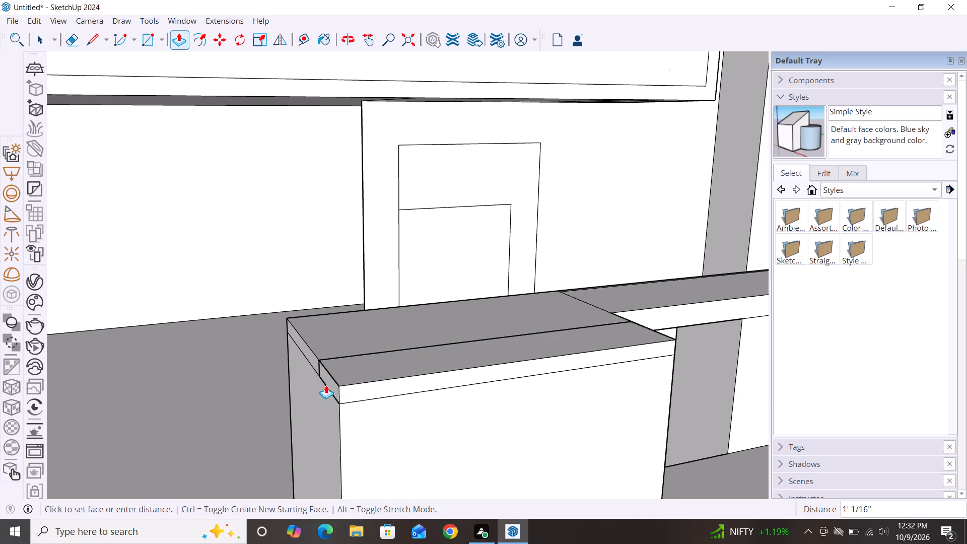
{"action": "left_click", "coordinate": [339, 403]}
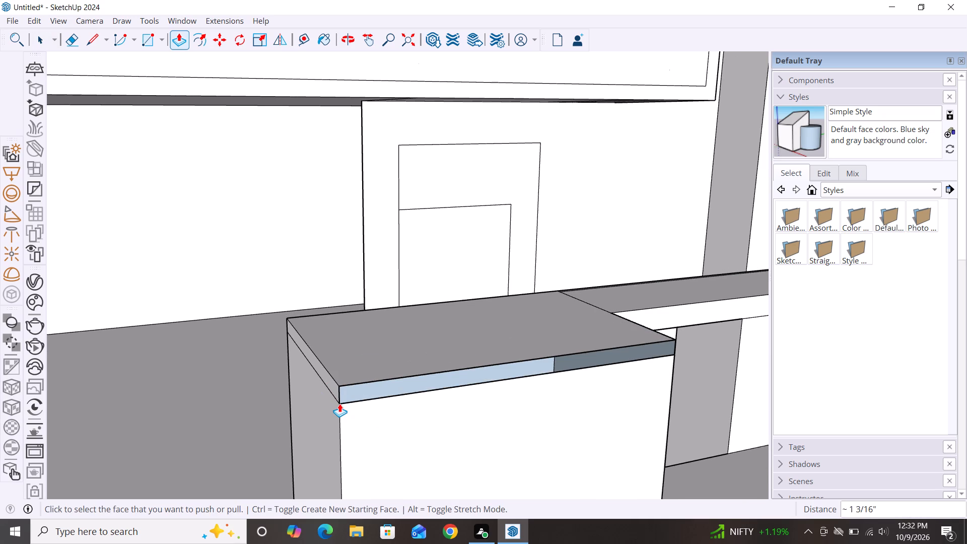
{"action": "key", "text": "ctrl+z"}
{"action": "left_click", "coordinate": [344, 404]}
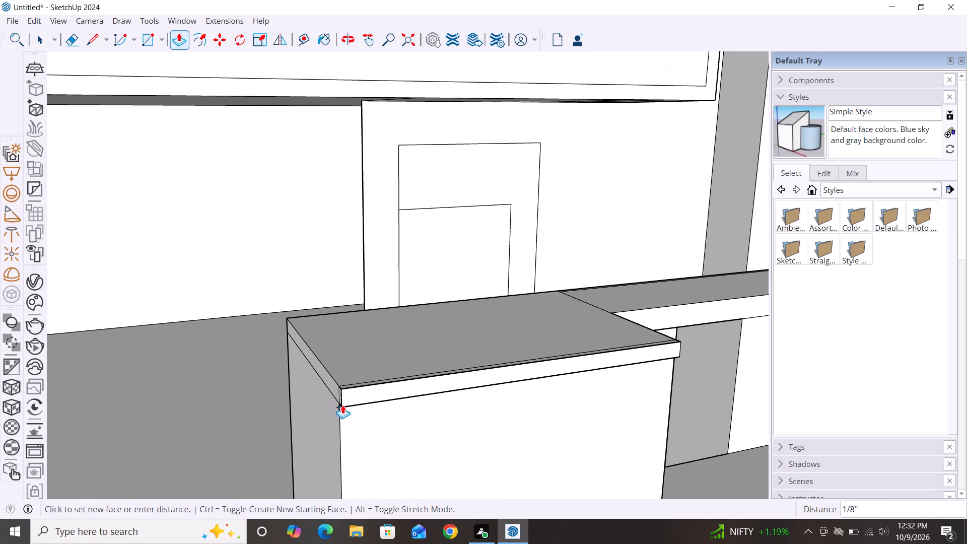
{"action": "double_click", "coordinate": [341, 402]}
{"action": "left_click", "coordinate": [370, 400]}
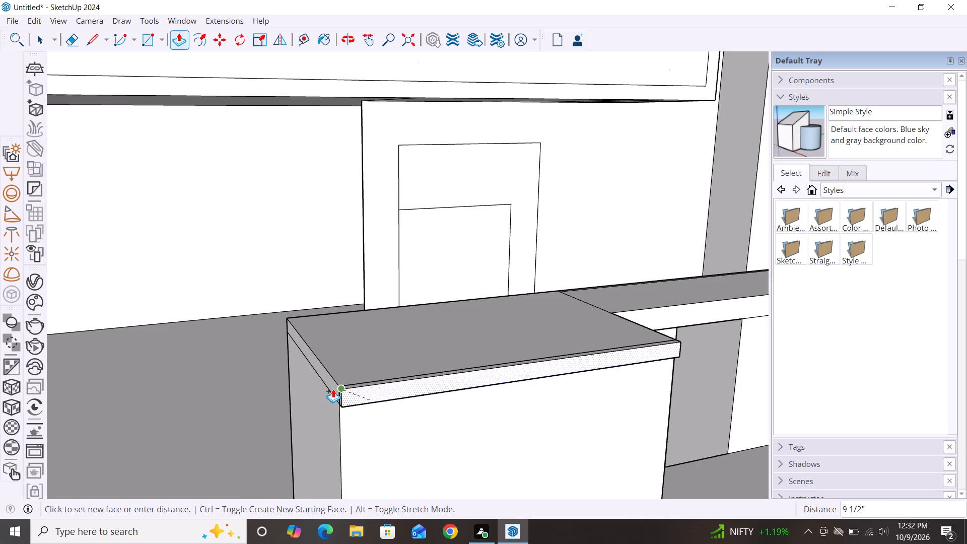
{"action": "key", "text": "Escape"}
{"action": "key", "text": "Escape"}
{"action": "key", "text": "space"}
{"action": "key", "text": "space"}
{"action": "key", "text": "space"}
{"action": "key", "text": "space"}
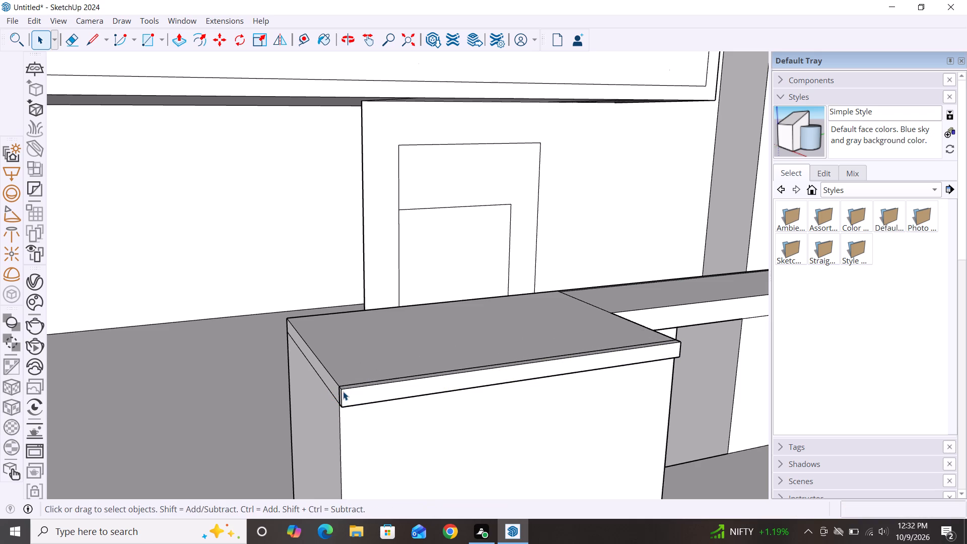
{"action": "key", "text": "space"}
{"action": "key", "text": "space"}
Push/Pull the top slab's front face back about 1 1/16 in, flush with the large block's front.
{"action": "key", "text": "p"}
{"action": "left_click", "coordinate": [386, 393]}
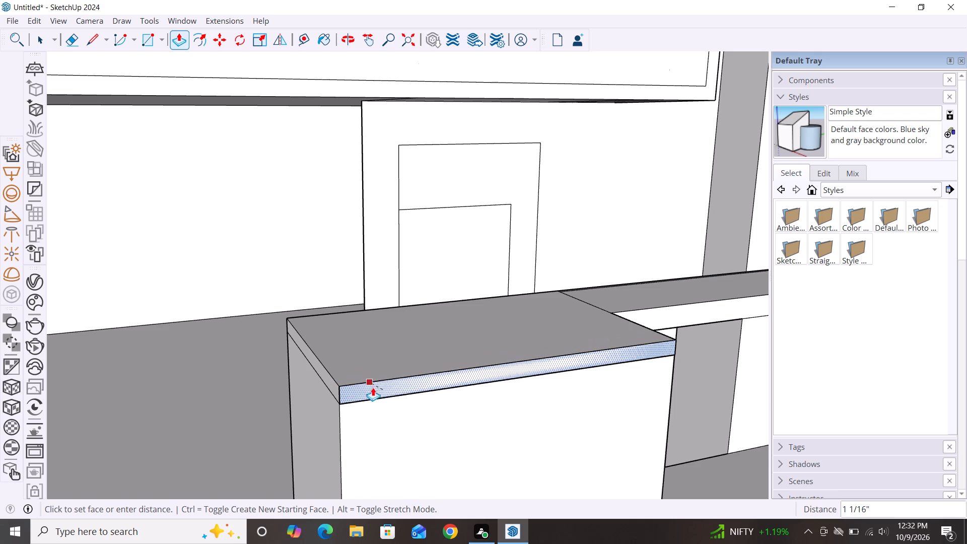
{"action": "left_click", "coordinate": [375, 390]}
{"action": "key", "text": "space"}
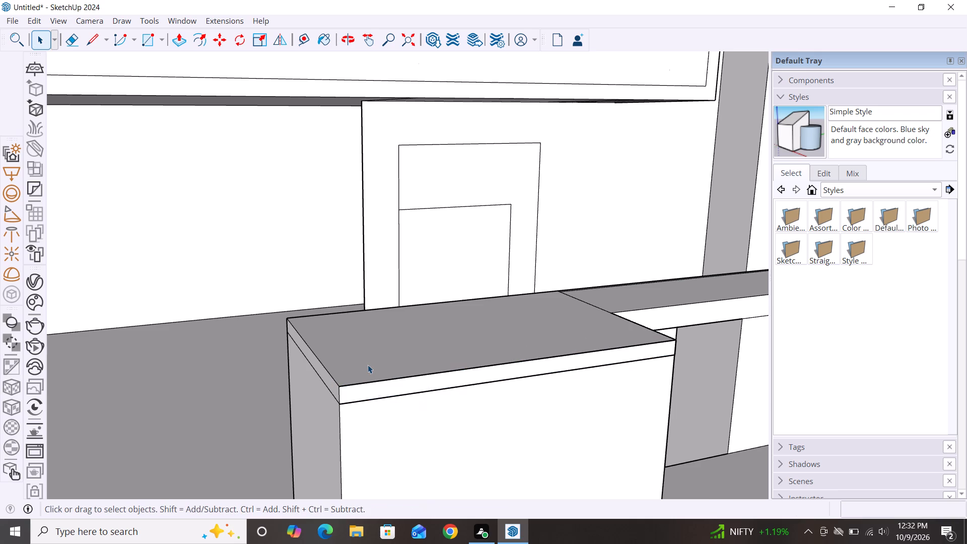
Offset the large block's top face outline inward by about 2 5/8 in.
{"action": "scroll", "coordinate": [368, 365], "scroll_direction": "down", "scroll_amount": 5}
{"action": "scroll", "coordinate": [471, 369], "scroll_direction": "down", "scroll_amount": 3}
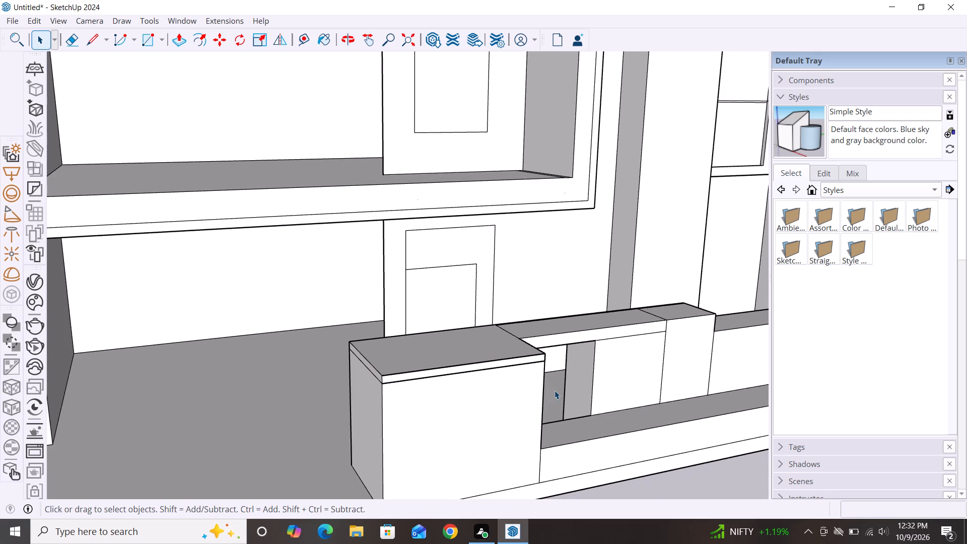
{"action": "middle_click_drag", "start_coordinate": [485, 412], "coordinate": [391, 424]}
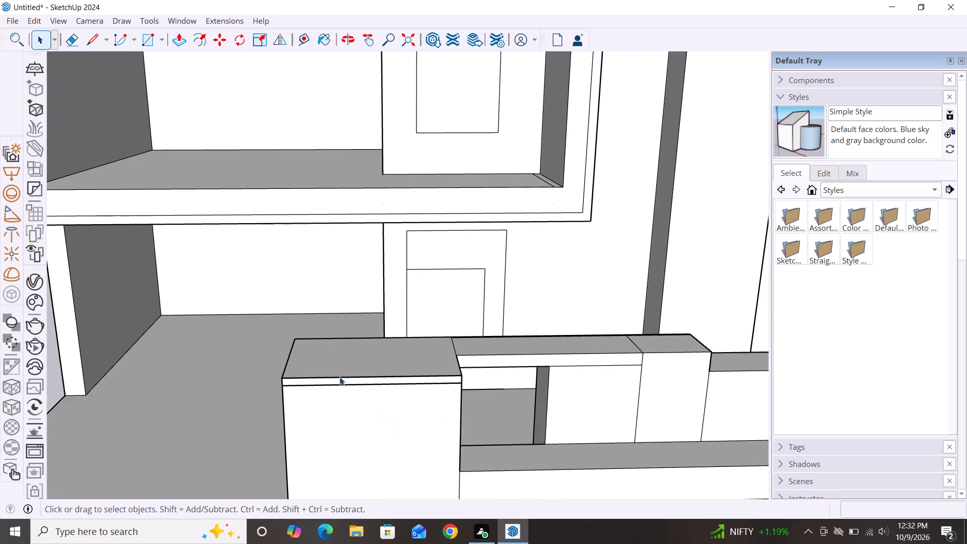
{"action": "scroll", "coordinate": [294, 365], "scroll_direction": "up", "scroll_amount": 2}
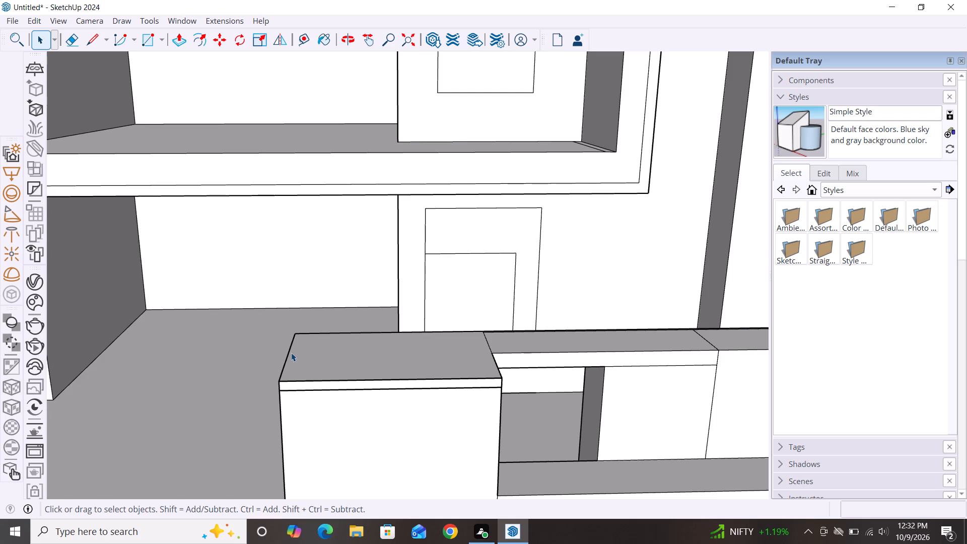
{"action": "key", "text": "r"}
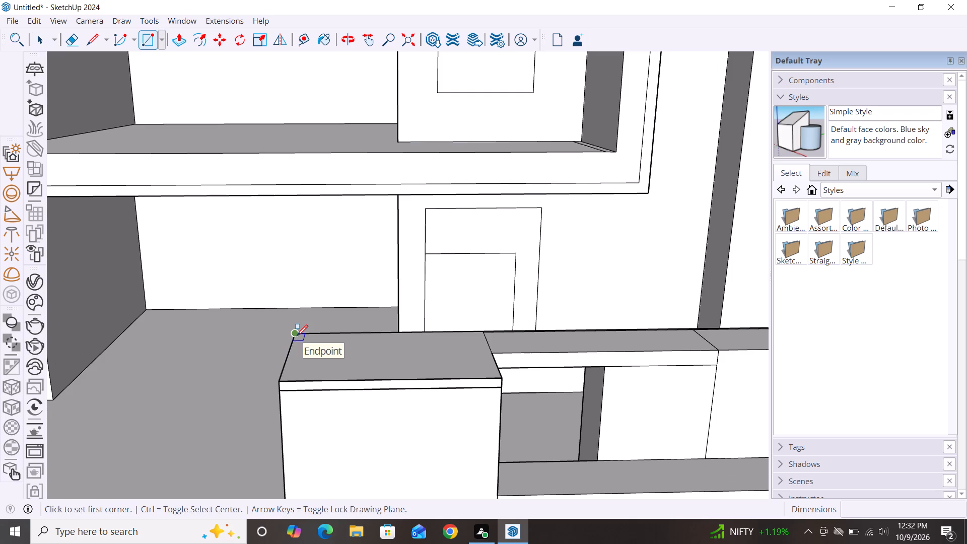
{"action": "key", "text": "space"}
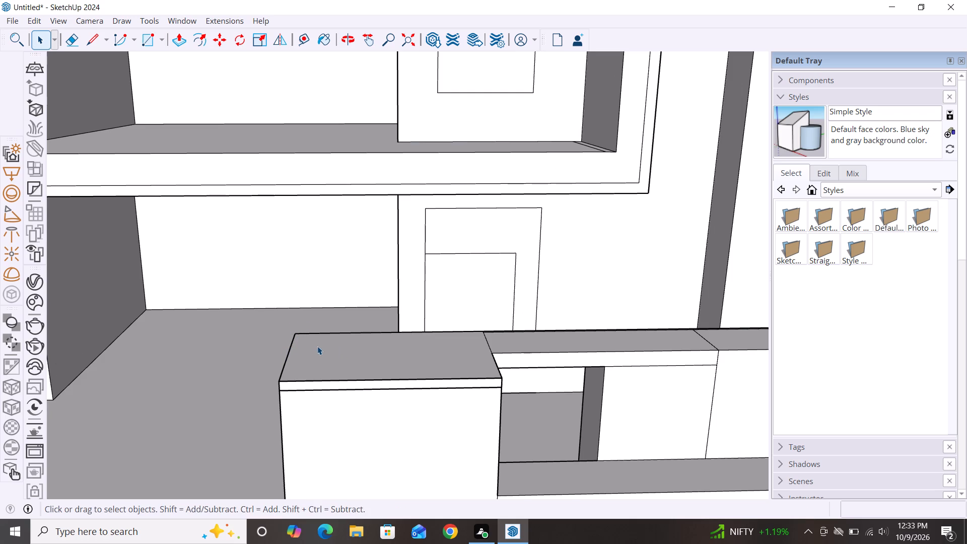
{"action": "key", "text": "f"}
{"action": "left_click", "coordinate": [322, 379]}
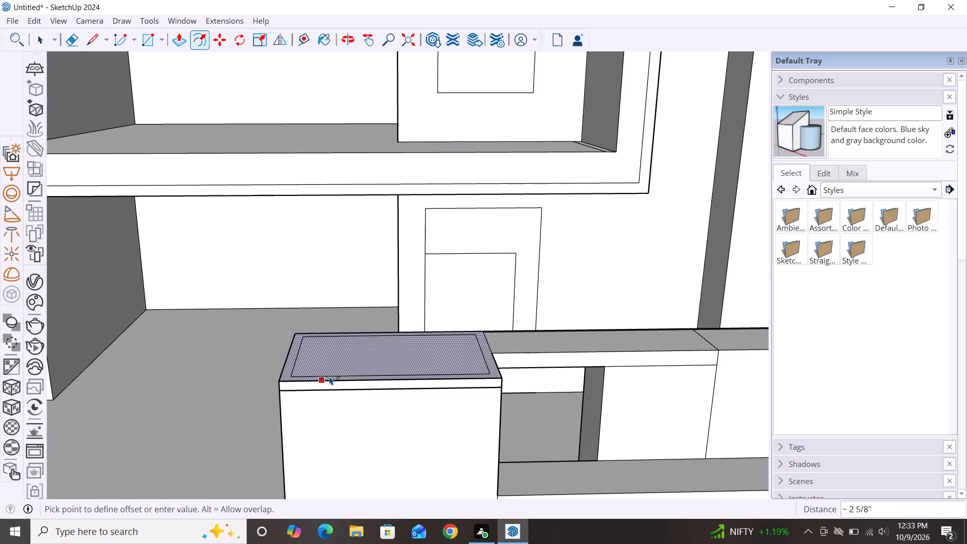
{"action": "left_click", "coordinate": [329, 376]}
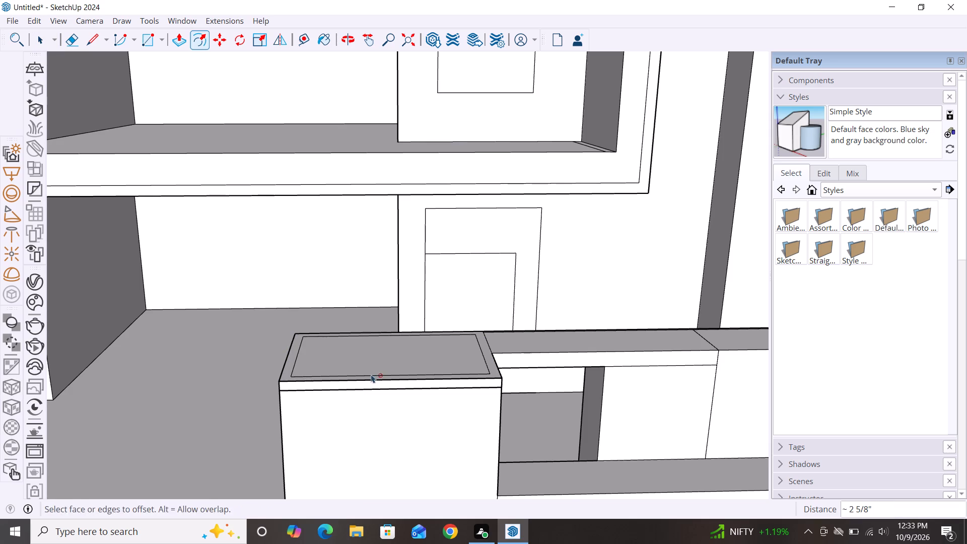
Offset the top outline of the beam over the opening inward about 2 5/16 in, and inset the adjoining end block's top likewise.
{"action": "left_click", "coordinate": [533, 350]}
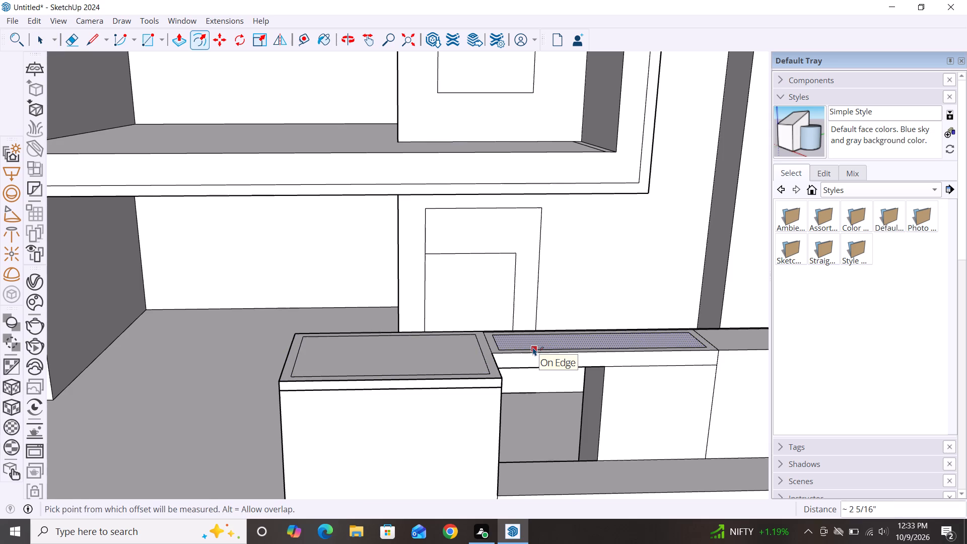
{"action": "left_click", "coordinate": [533, 347]}
{"action": "scroll", "coordinate": [304, 393], "scroll_direction": "down", "scroll_amount": 1}
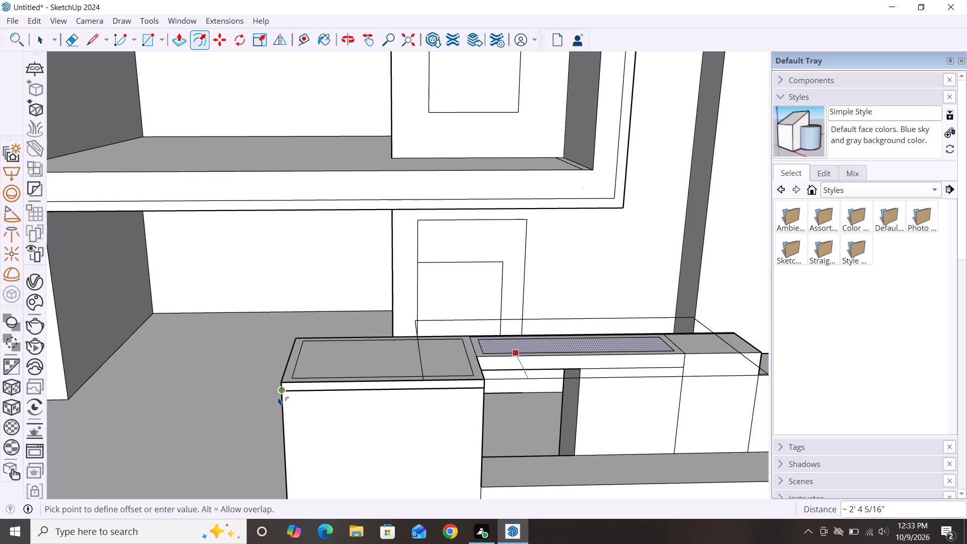
{"action": "key", "text": "Escape"}
{"action": "scroll", "coordinate": [235, 400], "scroll_direction": "down", "scroll_amount": 2}
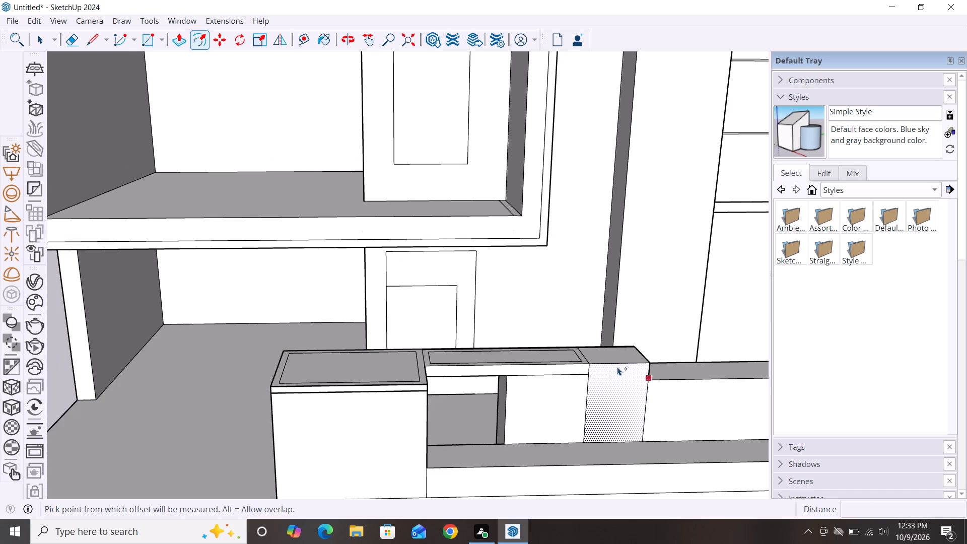
{"action": "double_click", "coordinate": [606, 361]}
{"action": "left_click", "coordinate": [605, 361]}
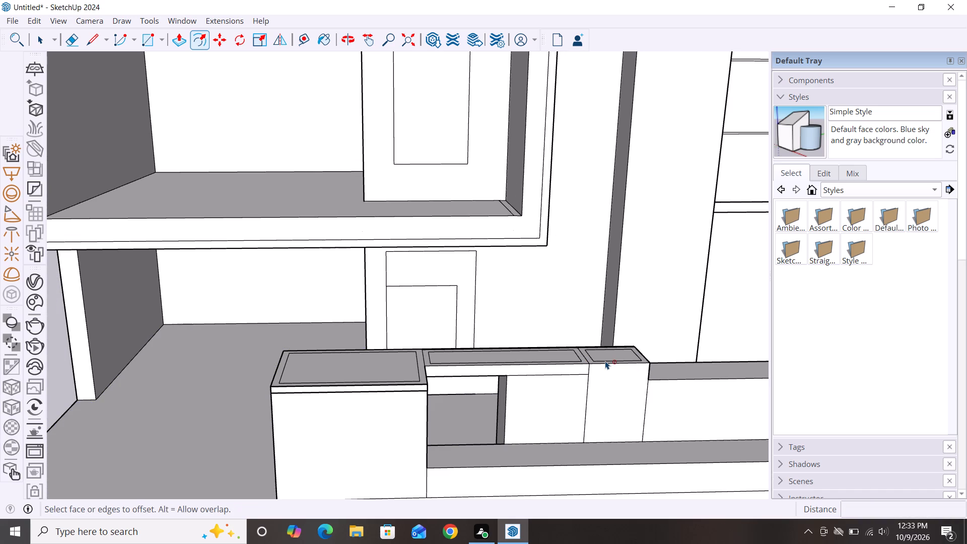
{"action": "key", "text": "space"}
Erase the two dividing edges between the top borders of the large block, the beam and the end block.
{"action": "scroll", "coordinate": [609, 334], "scroll_direction": "down", "scroll_amount": 3}
{"action": "middle_click_drag", "start_coordinate": [598, 403], "coordinate": [587, 472]}
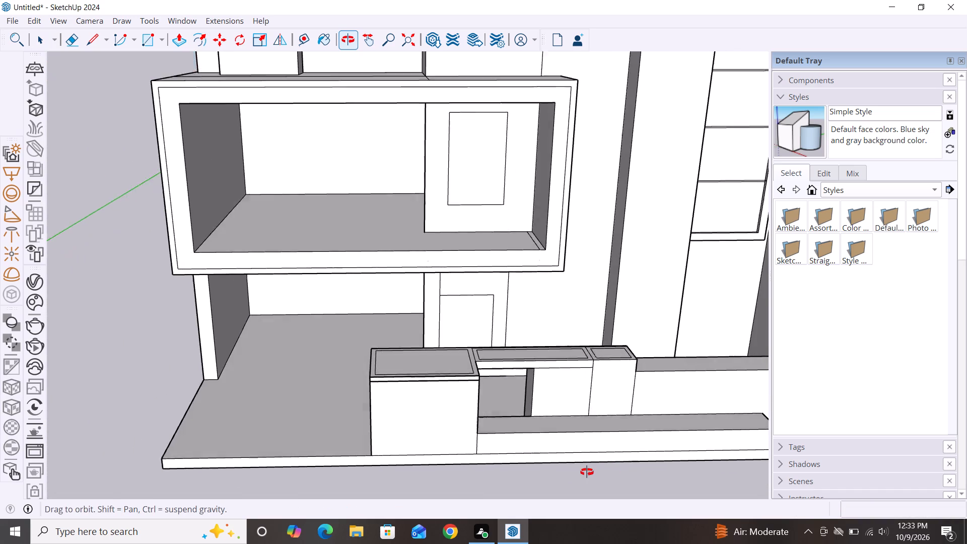
{"action": "middle_click_drag", "start_coordinate": [587, 472], "coordinate": [590, 488]}
{"action": "scroll", "coordinate": [475, 354], "scroll_direction": "up", "scroll_amount": 6}
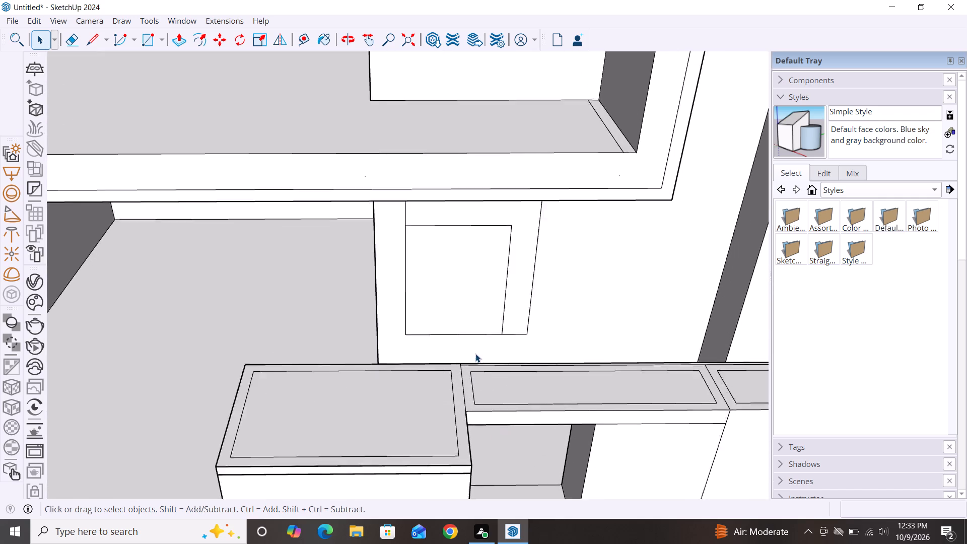
{"action": "scroll", "coordinate": [475, 354], "scroll_direction": "up", "scroll_amount": 1}
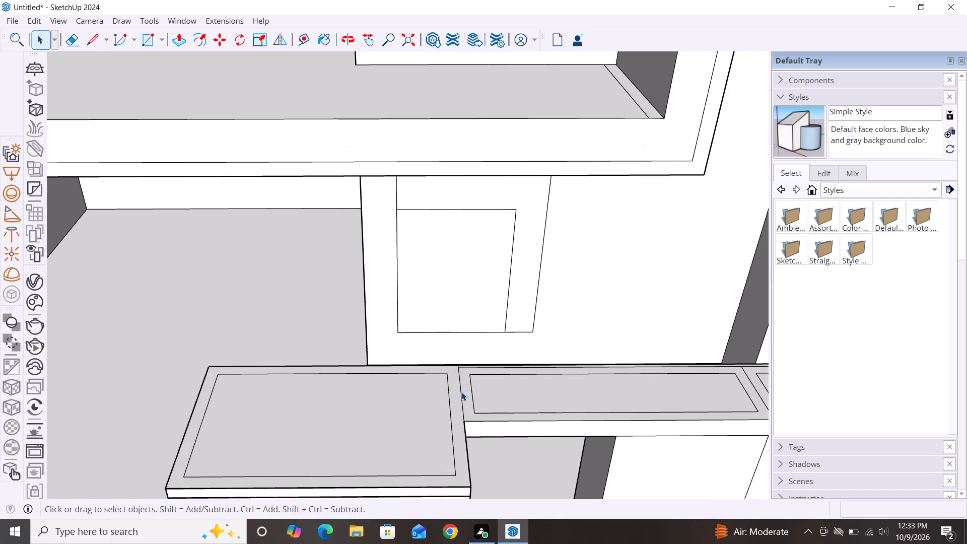
{"action": "key", "text": "e"}
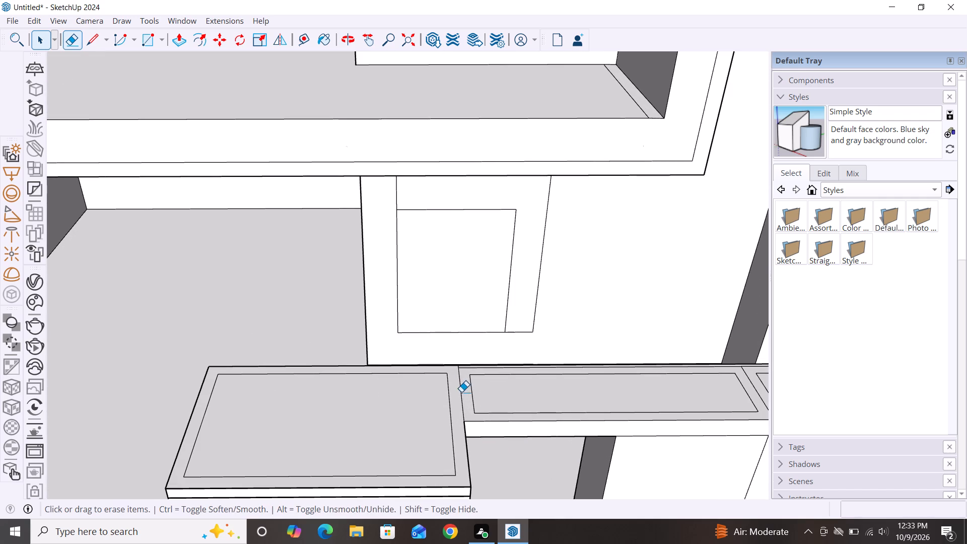
{"action": "left_click", "coordinate": [463, 400]}
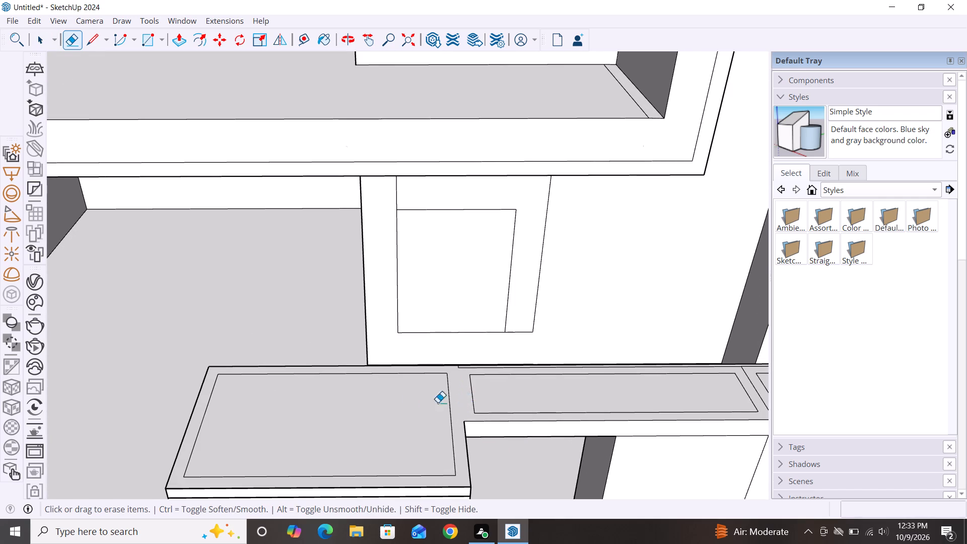
{"action": "scroll", "coordinate": [382, 402], "scroll_direction": "down", "scroll_amount": 5}
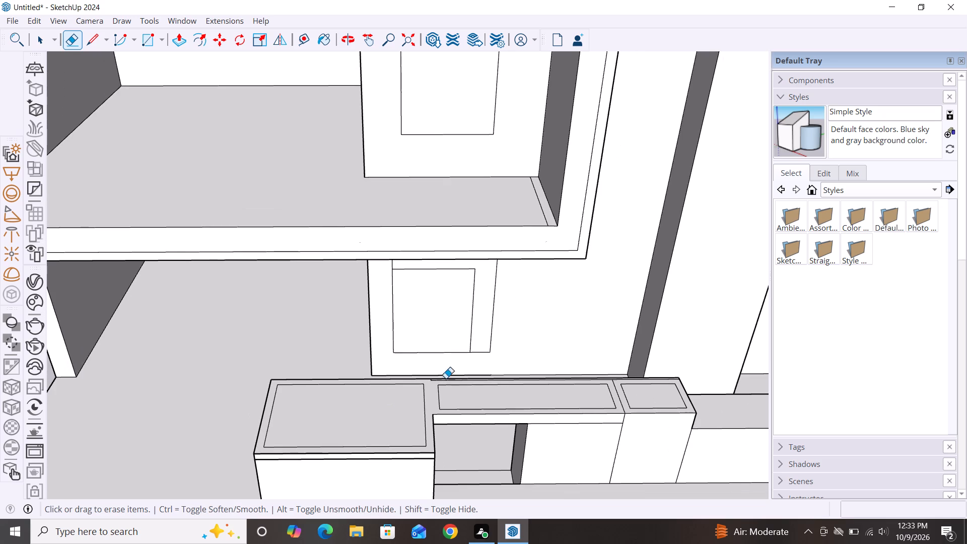
{"action": "scroll", "coordinate": [457, 374], "scroll_direction": "up", "scroll_amount": 3}
{"action": "scroll", "coordinate": [368, 386], "scroll_direction": "down", "scroll_amount": 1}
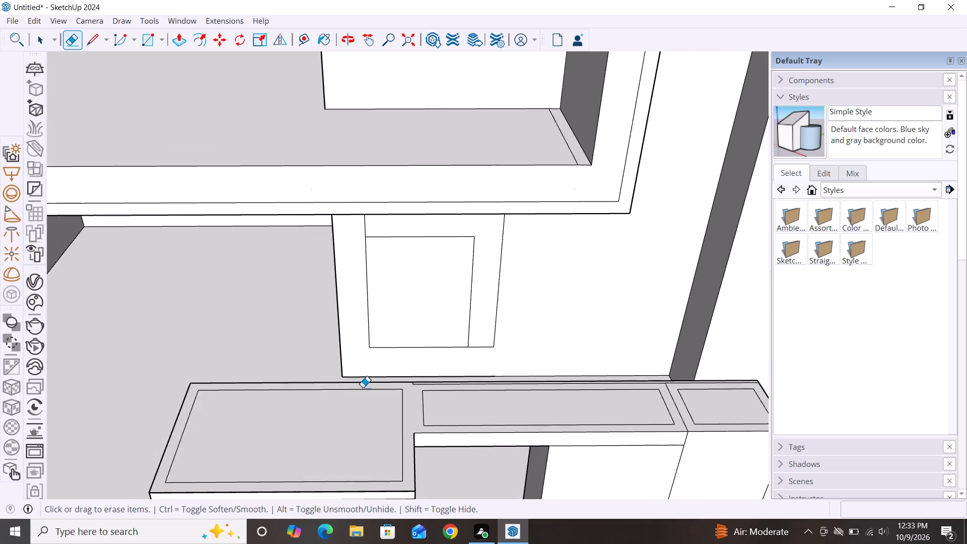
{"action": "scroll", "coordinate": [363, 387], "scroll_direction": "down", "scroll_amount": 2}
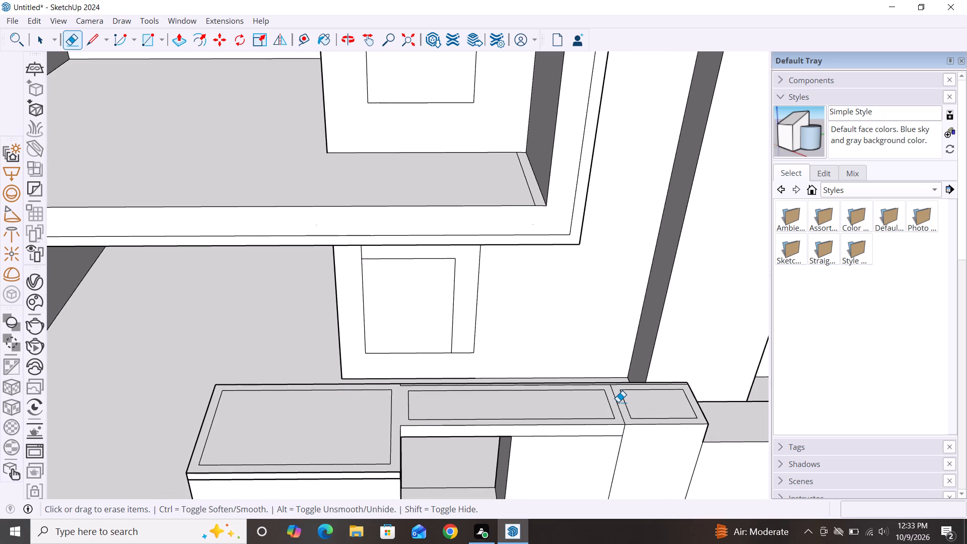
{"action": "left_click", "coordinate": [618, 402]}
{"action": "scroll", "coordinate": [540, 390], "scroll_direction": "down", "scroll_amount": 2}
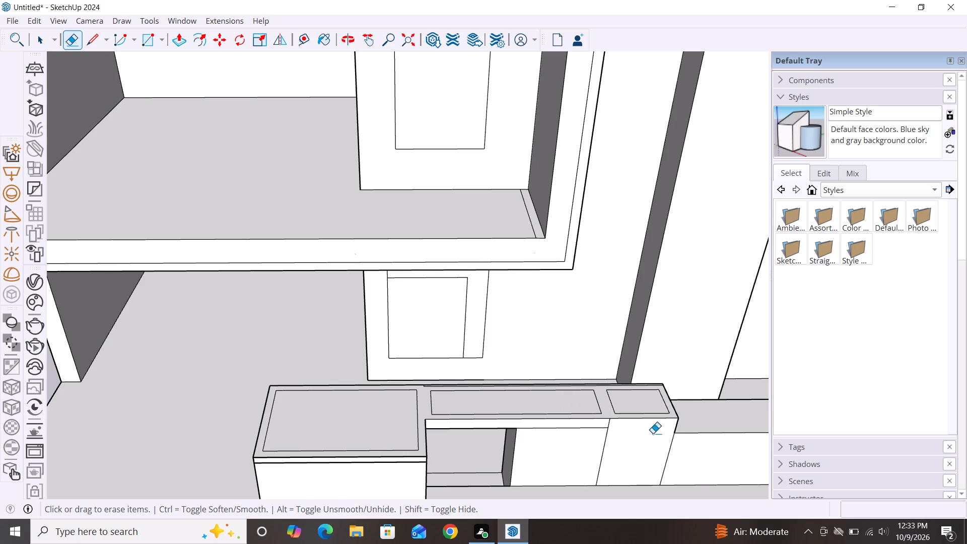
{"action": "scroll", "coordinate": [698, 269], "scroll_direction": "down", "scroll_amount": 2}
{"action": "scroll", "coordinate": [668, 317], "scroll_direction": "down", "scroll_amount": 2}
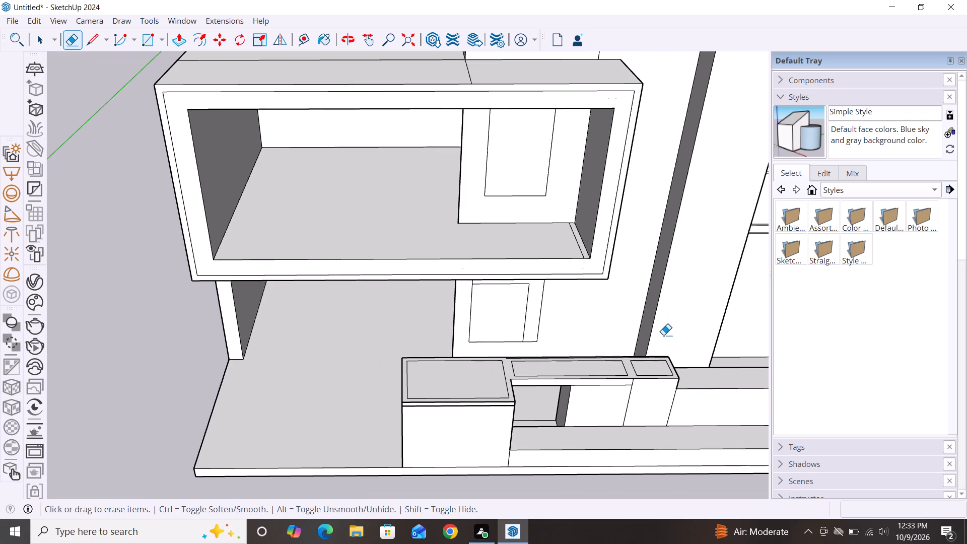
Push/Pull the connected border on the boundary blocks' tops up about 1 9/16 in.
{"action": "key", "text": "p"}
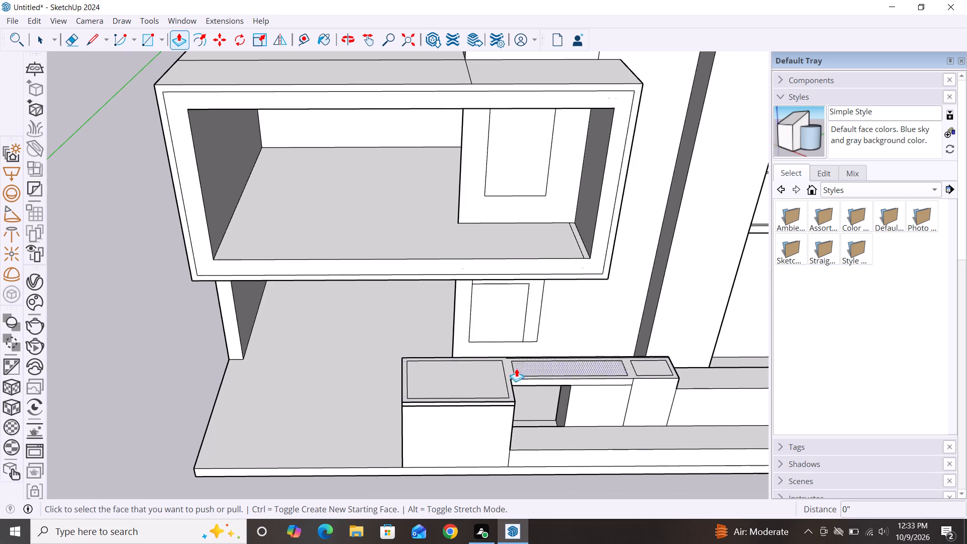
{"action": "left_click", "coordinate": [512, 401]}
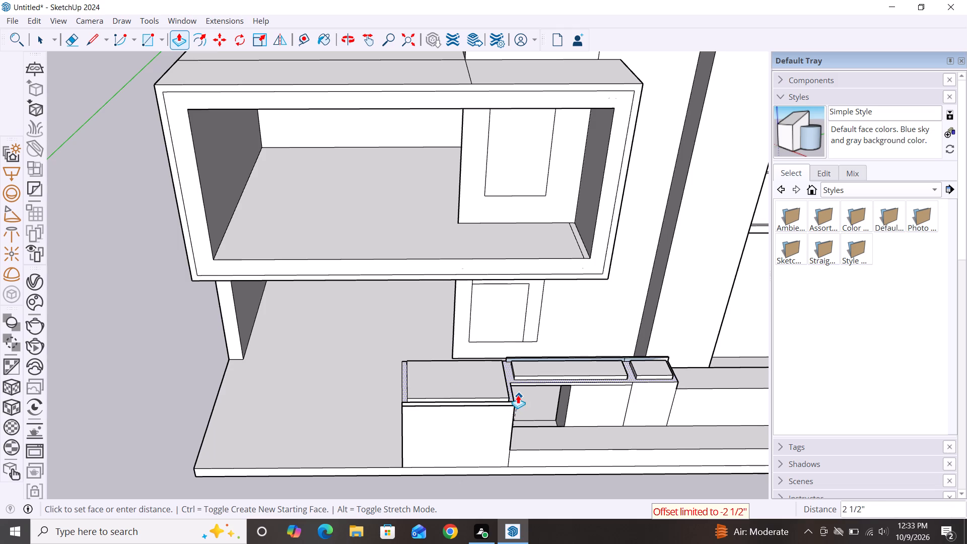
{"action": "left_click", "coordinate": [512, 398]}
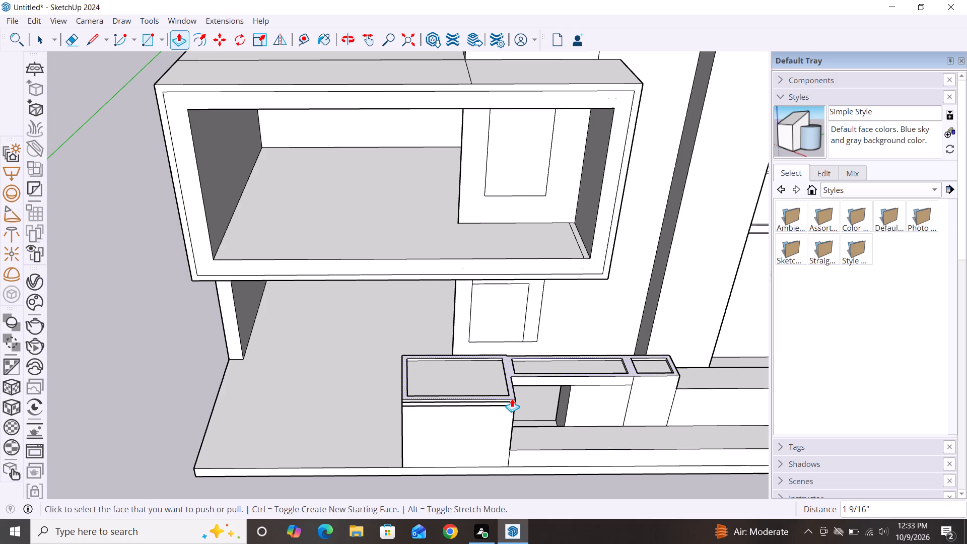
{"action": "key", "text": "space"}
Examine the boundary blocks' raised top rim and the surrounding facade from the front and from above.
{"action": "scroll", "coordinate": [495, 378], "scroll_direction": "down", "scroll_amount": 2}
{"action": "middle_click_drag", "start_coordinate": [493, 455], "coordinate": [451, 327], "text": "alt"}
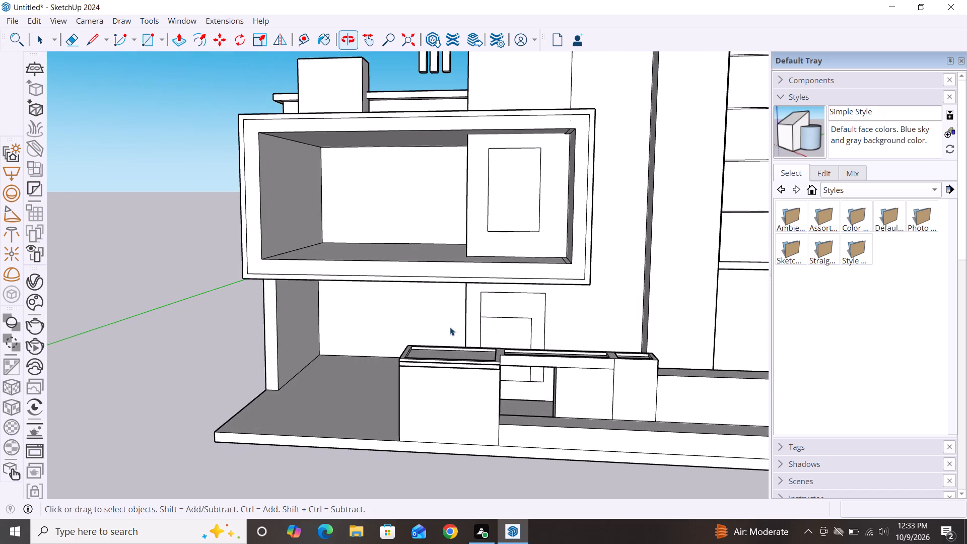
{"action": "scroll", "coordinate": [475, 397], "scroll_direction": "up", "scroll_amount": 4}
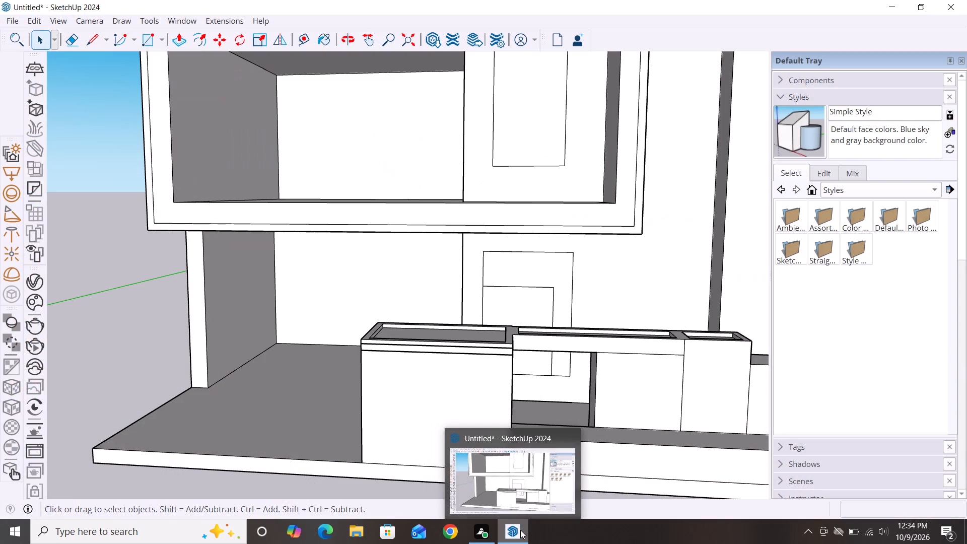
{"action": "scroll", "coordinate": [504, 252], "scroll_direction": "down", "scroll_amount": 6}
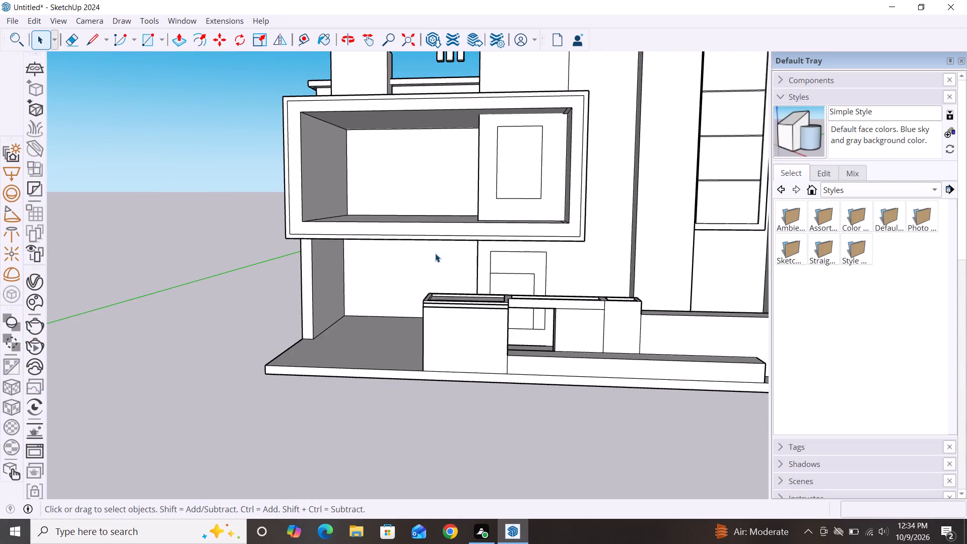
{"action": "scroll", "coordinate": [428, 260], "scroll_direction": "down", "scroll_amount": 3}
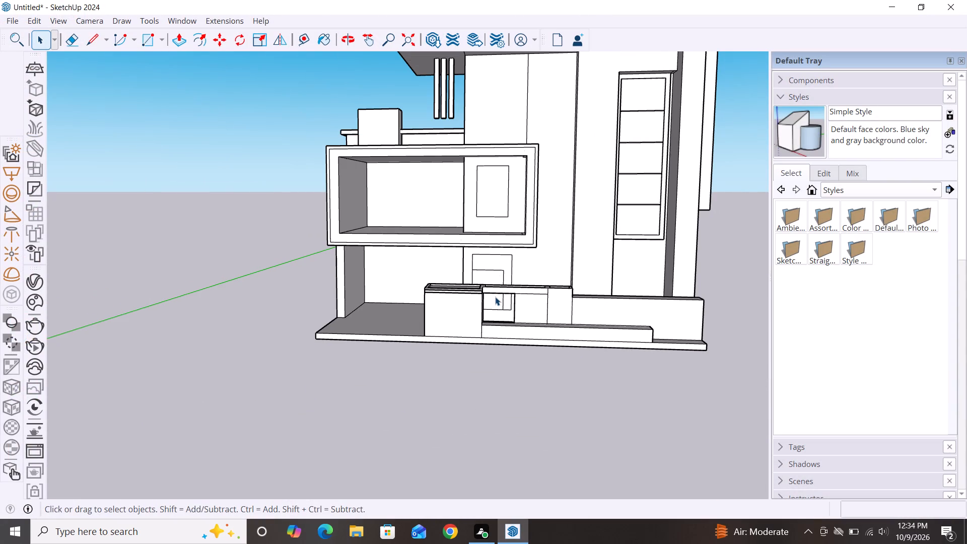
{"action": "middle_click_drag", "start_coordinate": [495, 297], "coordinate": [498, 382]}
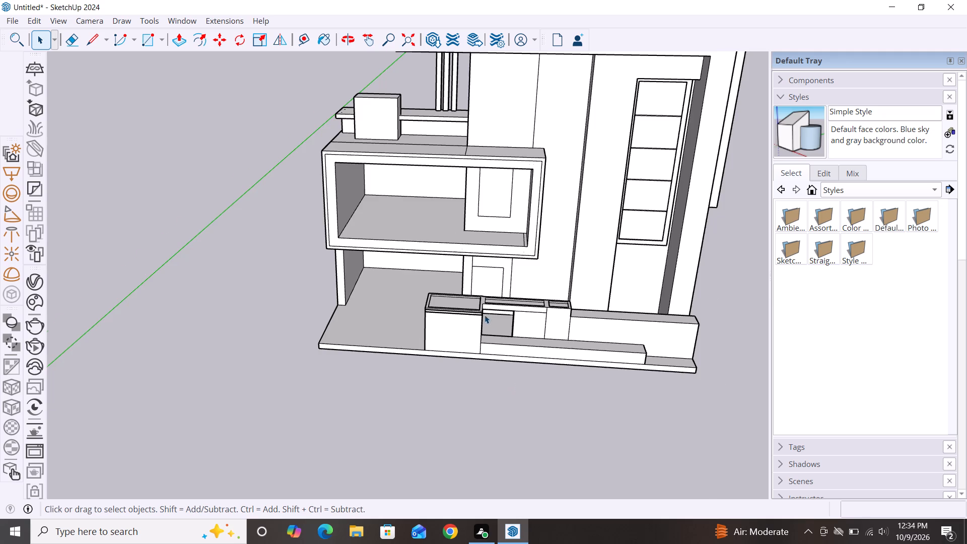
{"action": "scroll", "coordinate": [484, 315], "scroll_direction": "up", "scroll_amount": 10}
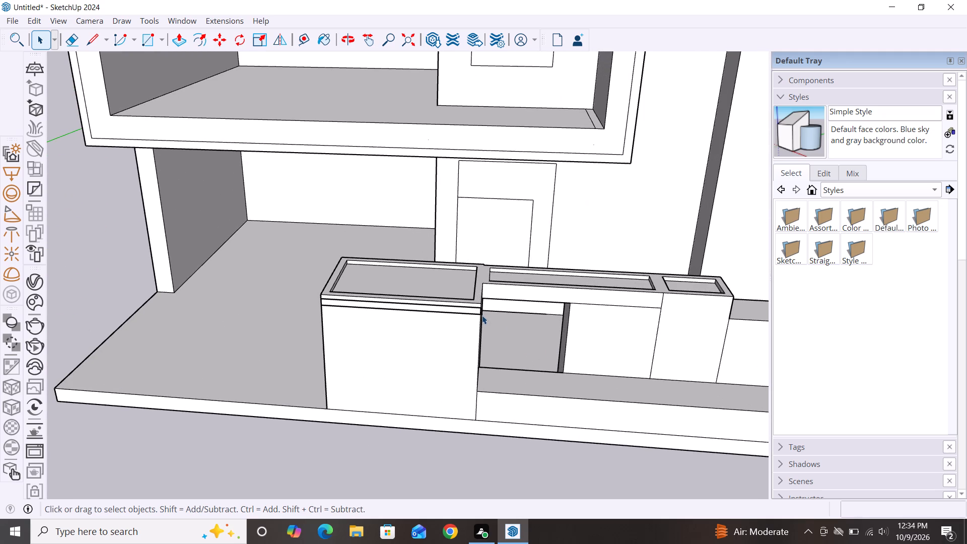
Undo the raised rim, the inset top borders and the flush trimming of the large block's overhanging slab.
{"action": "key", "text": "ctrl+z"}
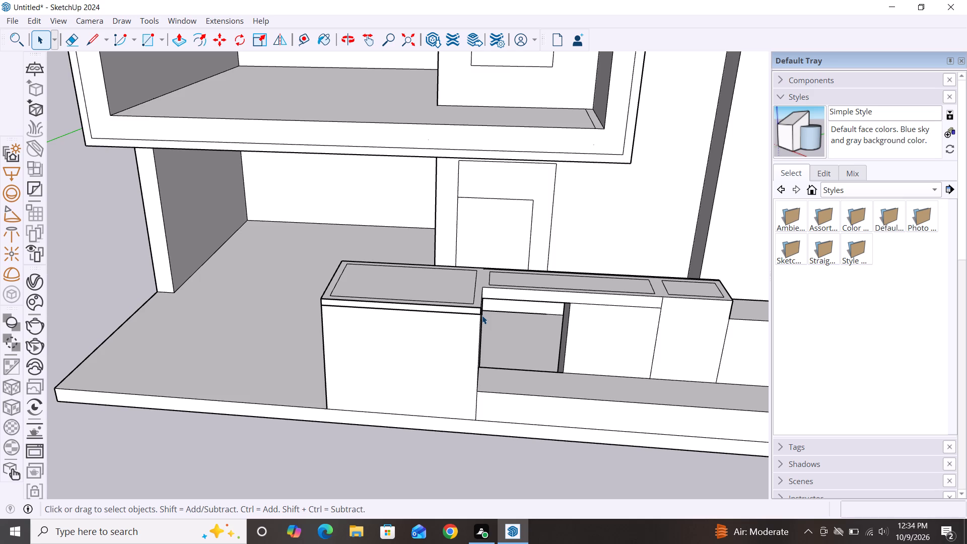
{"action": "key", "text": "ctrl+z"}
{"action": "key", "text": "ctrl+z"}
{"action": "key", "text": "ctrl+z"}
{"action": "key", "text": "ctrl+z"}
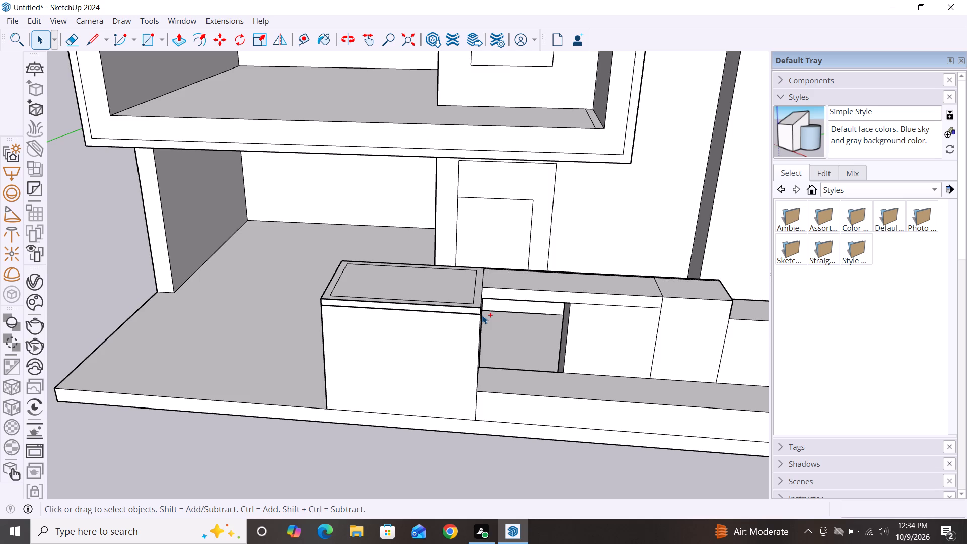
{"action": "key", "text": "ctrl+z"}
{"action": "key", "text": "ctrl+z"}
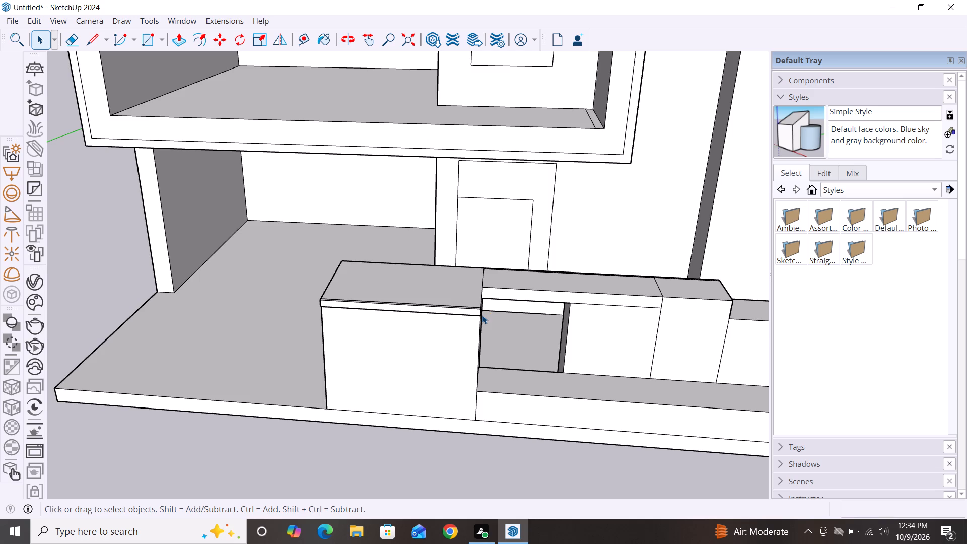
{"action": "key", "text": "ctrl+z"}
{"action": "key", "text": "ctrl+z"}
{"action": "key", "text": "ctrl+z"}
{"action": "key", "text": "ctrl+z"}
{"action": "key", "text": "ctrl+z"}
{"action": "key", "text": "ctrl+z"}
{"action": "key", "text": "ctrl+z"}
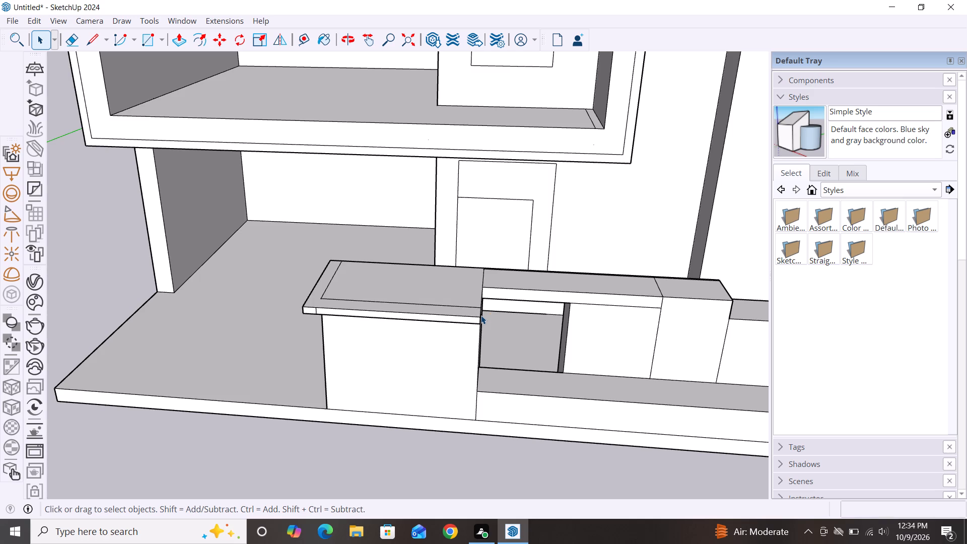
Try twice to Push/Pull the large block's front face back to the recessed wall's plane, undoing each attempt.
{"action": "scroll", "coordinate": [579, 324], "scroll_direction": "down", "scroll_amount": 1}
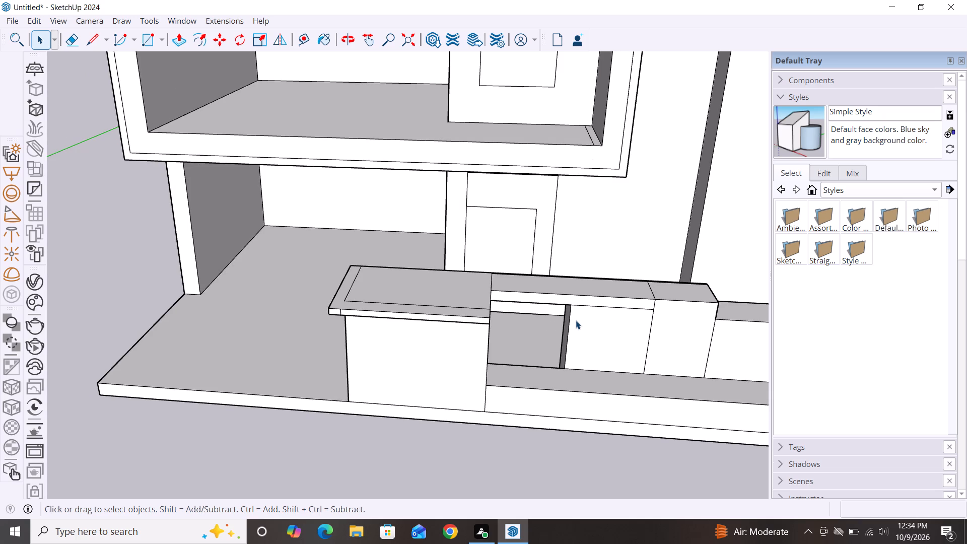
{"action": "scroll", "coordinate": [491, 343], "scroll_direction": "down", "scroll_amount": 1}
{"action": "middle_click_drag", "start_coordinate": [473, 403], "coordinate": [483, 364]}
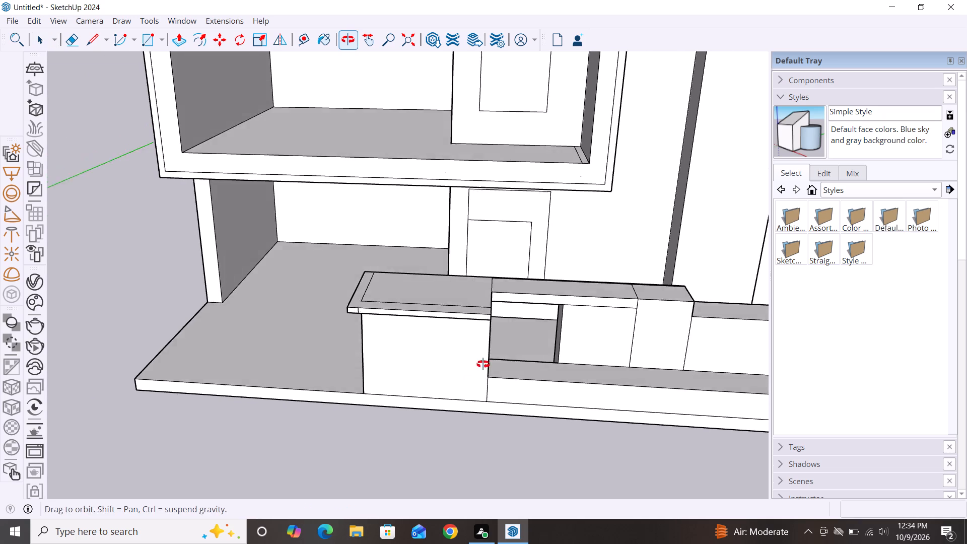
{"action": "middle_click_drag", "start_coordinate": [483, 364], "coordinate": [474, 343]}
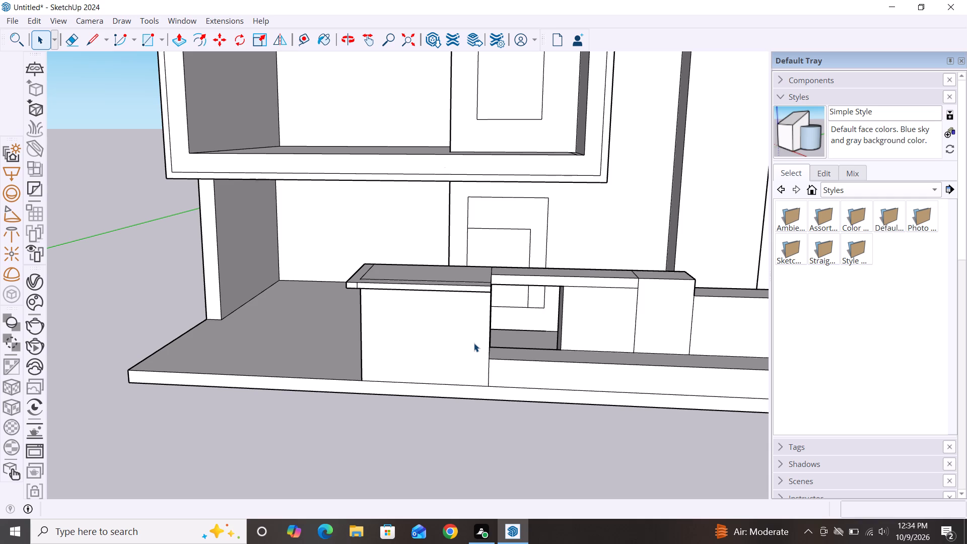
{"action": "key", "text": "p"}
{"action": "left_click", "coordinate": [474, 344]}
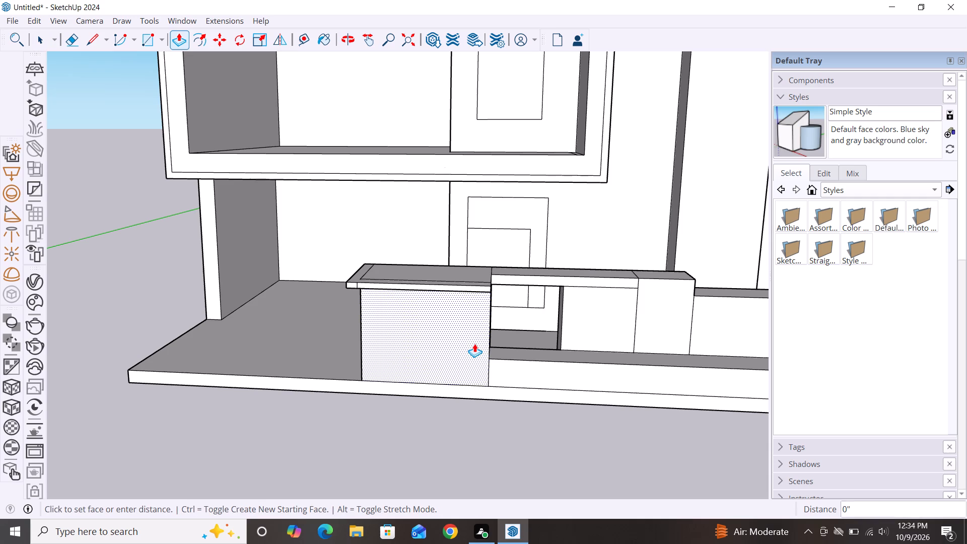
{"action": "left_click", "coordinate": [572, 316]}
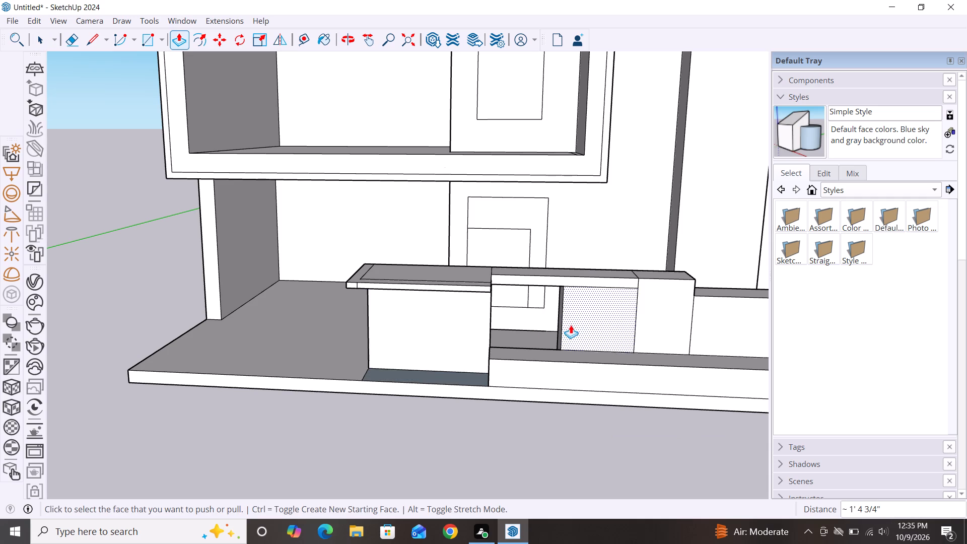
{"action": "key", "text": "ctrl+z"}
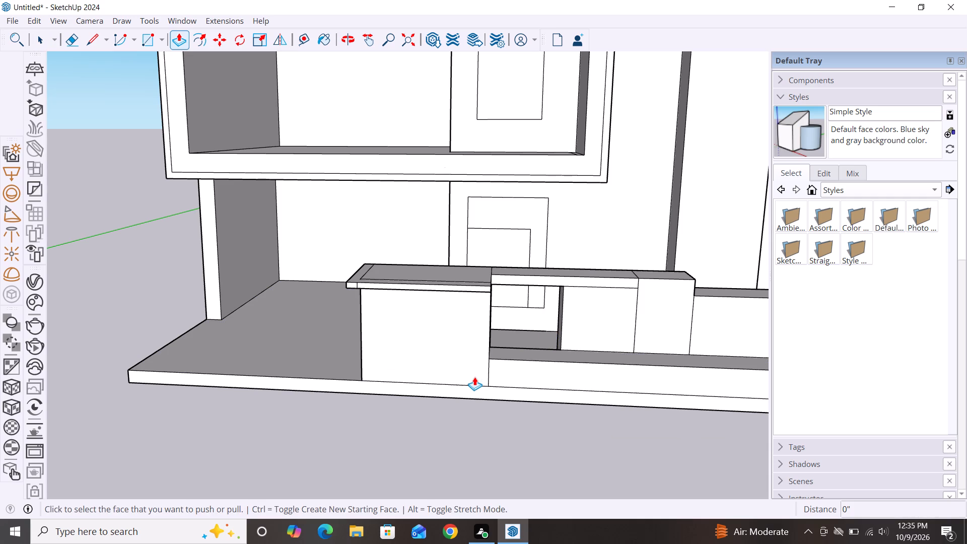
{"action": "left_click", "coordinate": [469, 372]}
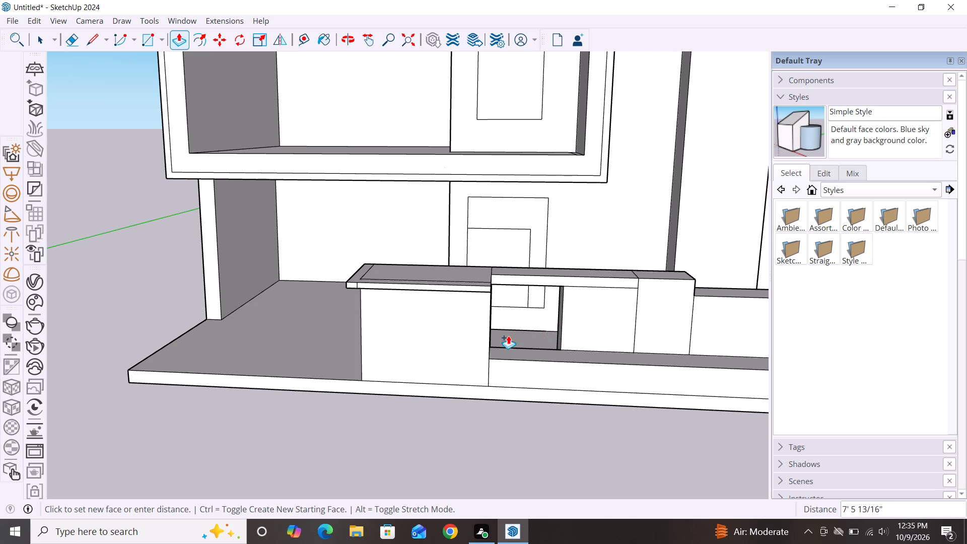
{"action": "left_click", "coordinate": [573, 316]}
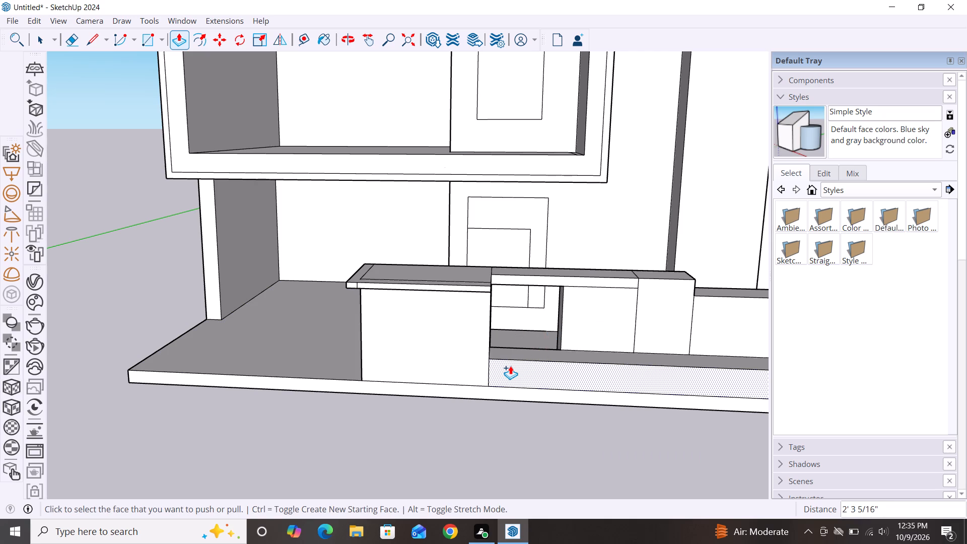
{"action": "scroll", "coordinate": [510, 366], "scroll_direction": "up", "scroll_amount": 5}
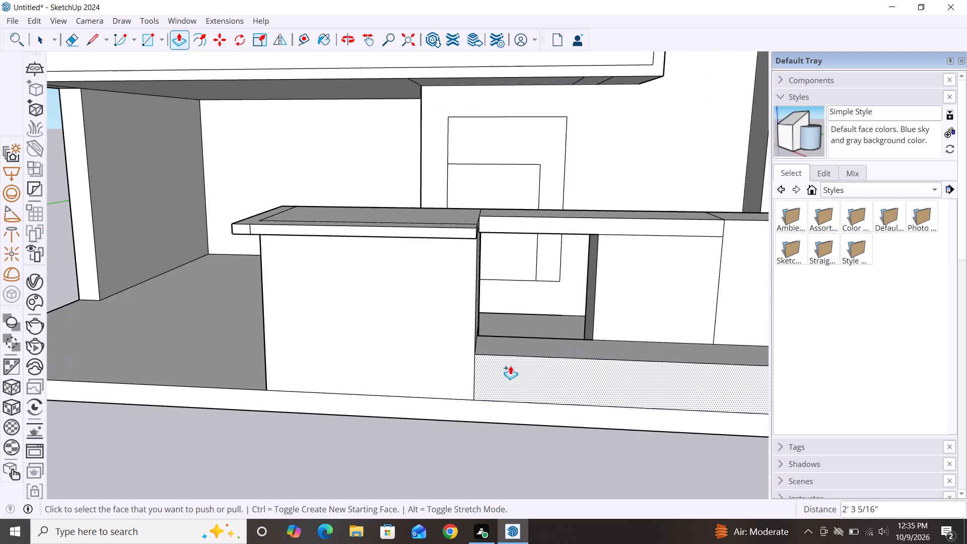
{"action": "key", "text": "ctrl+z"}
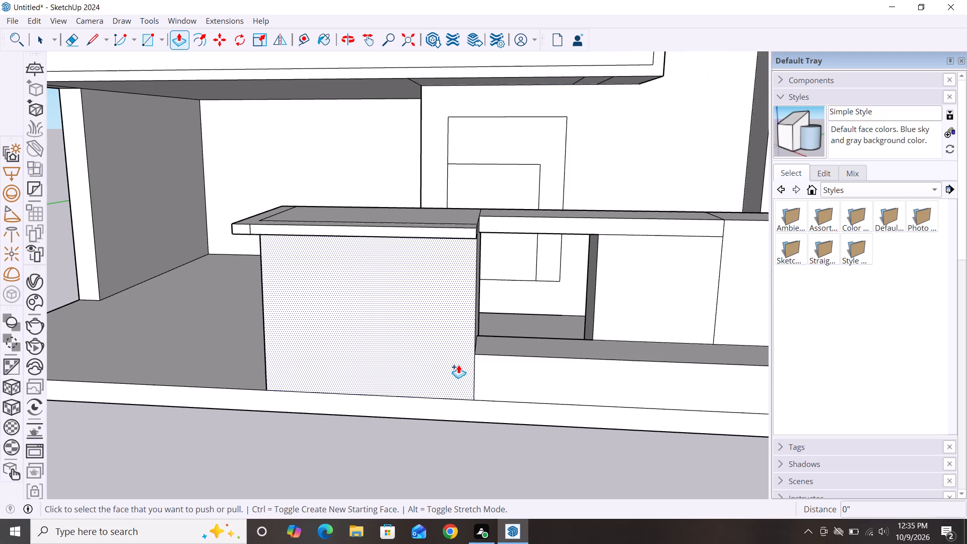
Undo the thickness of the beam over the opening and of the large block's top slab, including the slab's end adjustment.
{"action": "key", "text": "ctrl+z"}
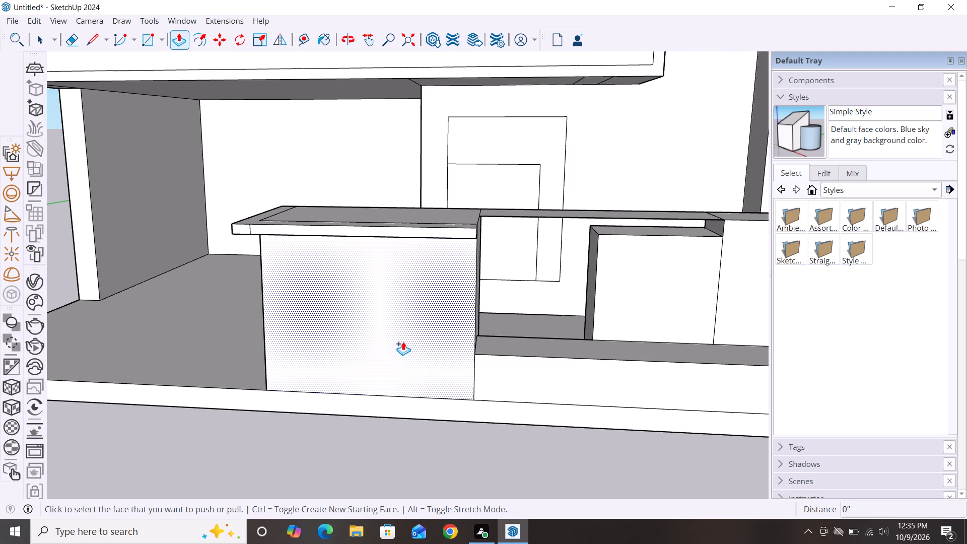
{"action": "scroll", "coordinate": [403, 342], "scroll_direction": "down", "scroll_amount": 3}
{"action": "key", "text": "ctrl+z"}
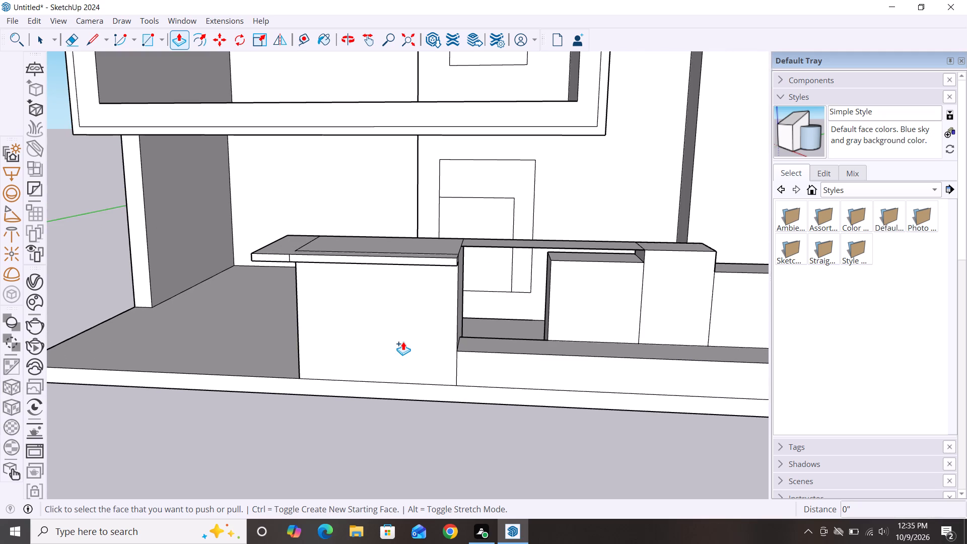
{"action": "key", "text": "ctrl+z"}
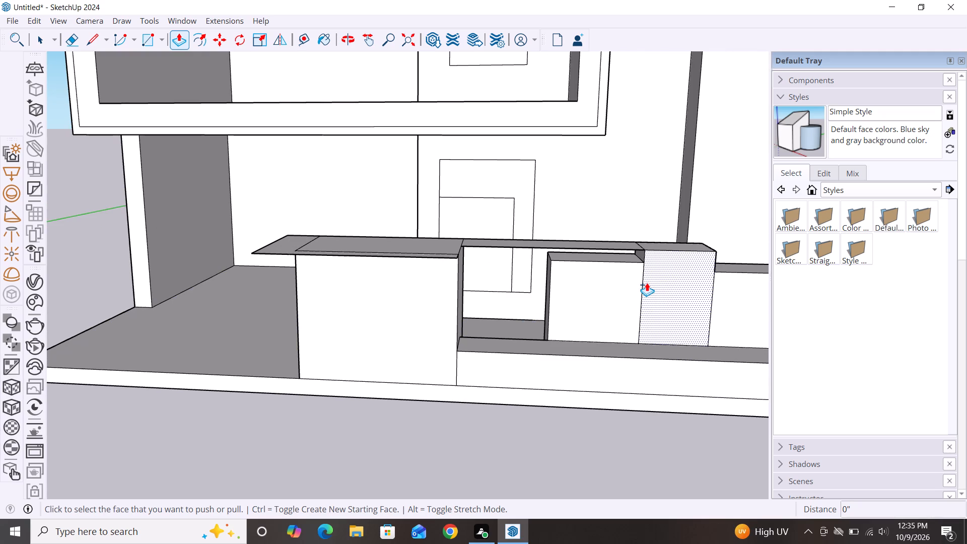
Push/Pull the underside of the thin strip over the opening down about 4 3/8 in, level with the recessed wall's top edge.
{"action": "scroll", "coordinate": [647, 283], "scroll_direction": "up", "scroll_amount": 2}
{"action": "key", "text": "space"}
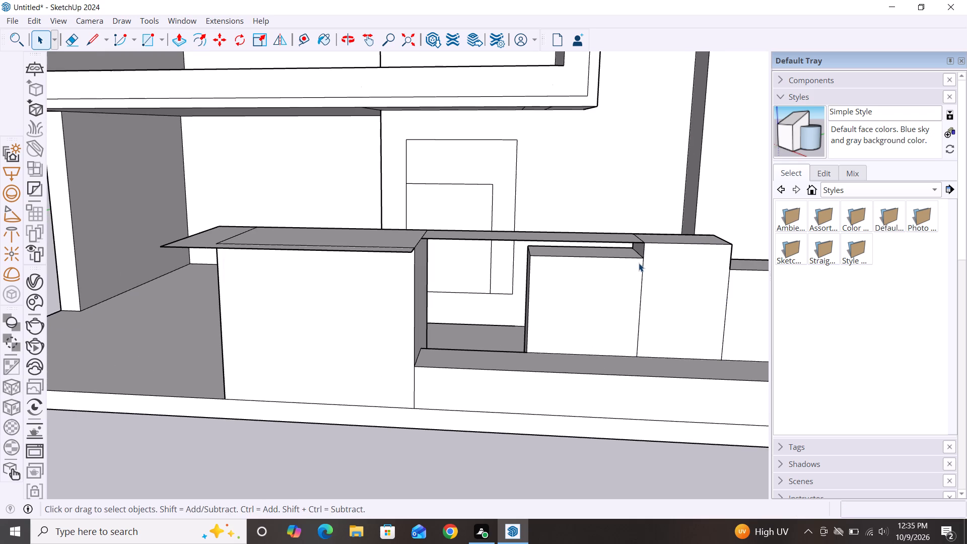
{"action": "middle_click_drag", "start_coordinate": [573, 277], "coordinate": [581, 226]}
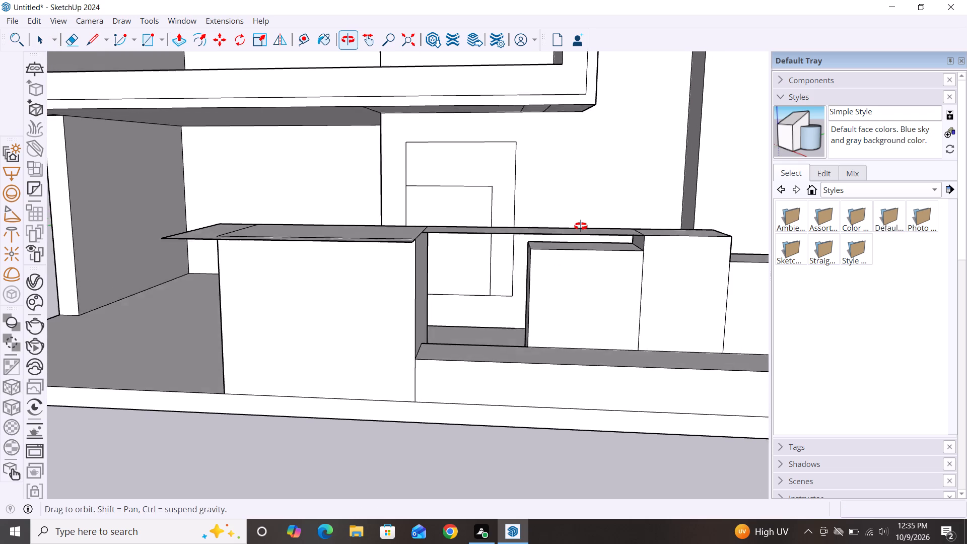
{"action": "middle_click_drag", "start_coordinate": [581, 226], "coordinate": [581, 203]}
{"action": "scroll", "coordinate": [574, 214], "scroll_direction": "up", "scroll_amount": 1}
{"action": "key", "text": "p"}
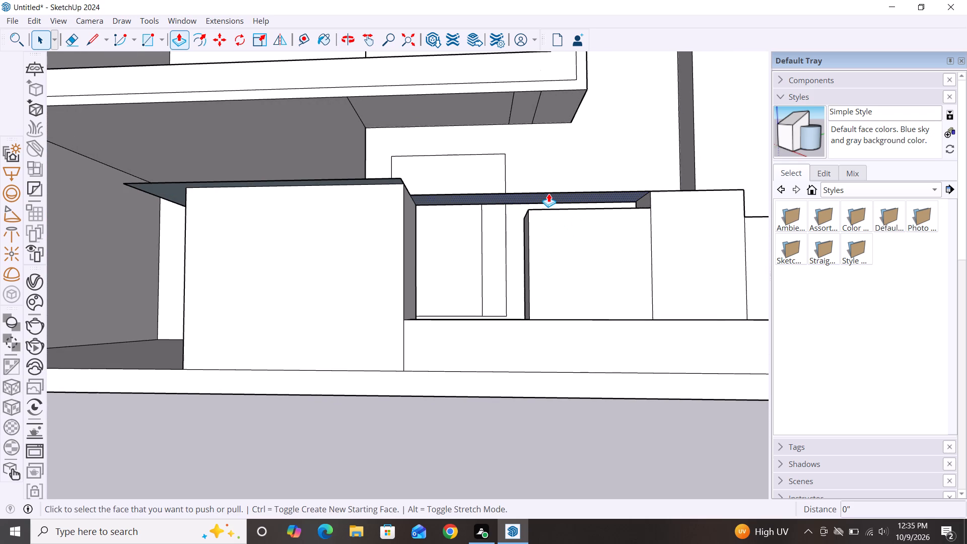
{"action": "left_click", "coordinate": [549, 196]}
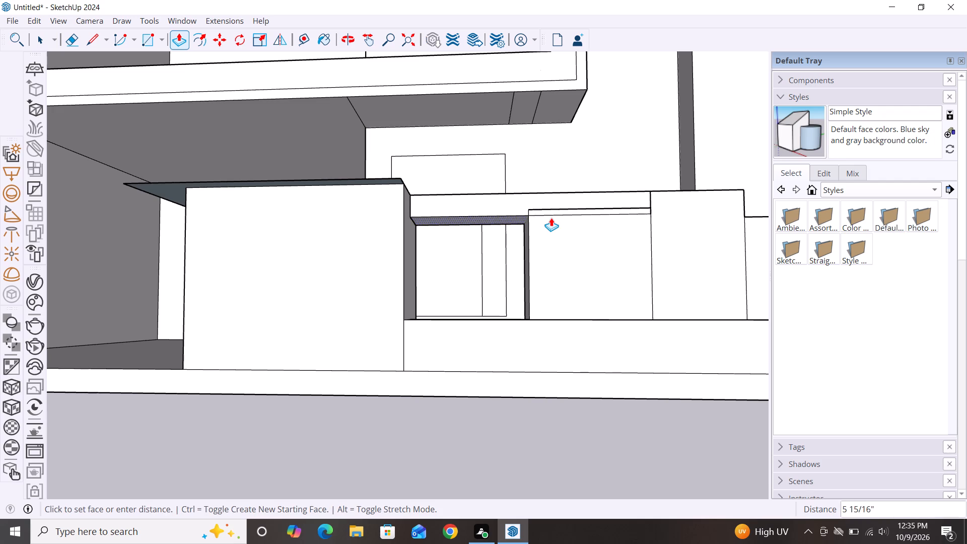
{"action": "left_click", "coordinate": [533, 212]}
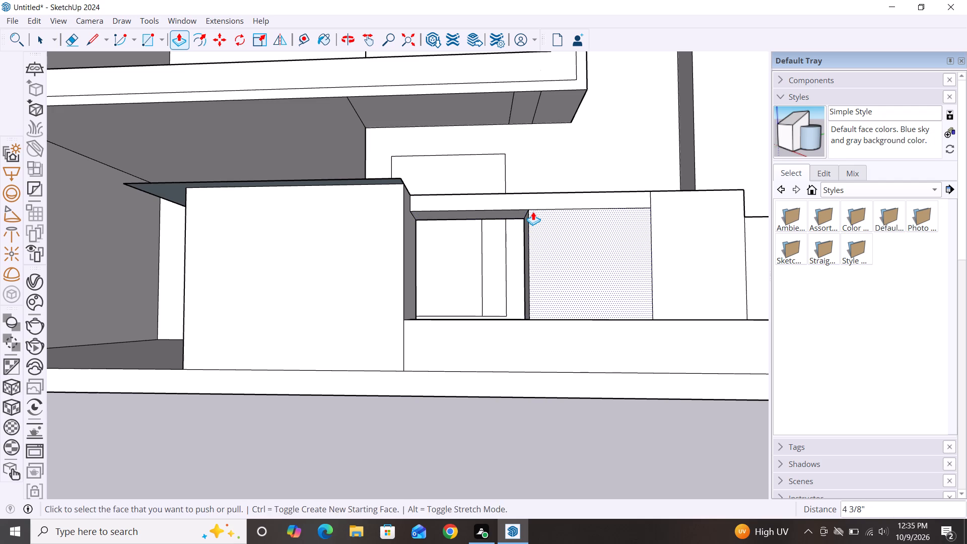
{"action": "key", "text": "space"}
{"action": "scroll", "coordinate": [538, 191], "scroll_direction": "down", "scroll_amount": 3}
{"action": "middle_click_drag", "start_coordinate": [503, 314], "coordinate": [517, 397]}
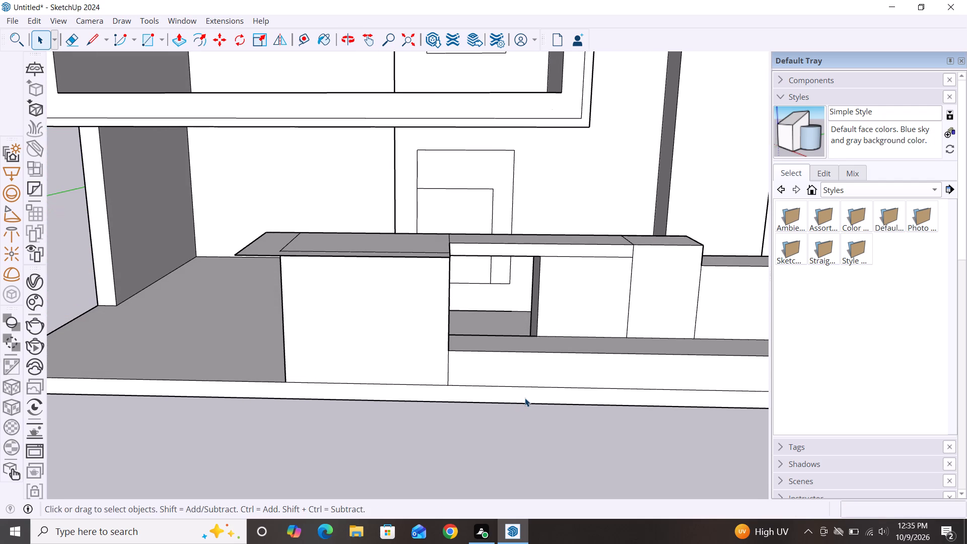
Push/Pull the large block's front face back about 1' 4 3/4" beneath its overhanging top slab.
{"action": "key", "text": "p"}
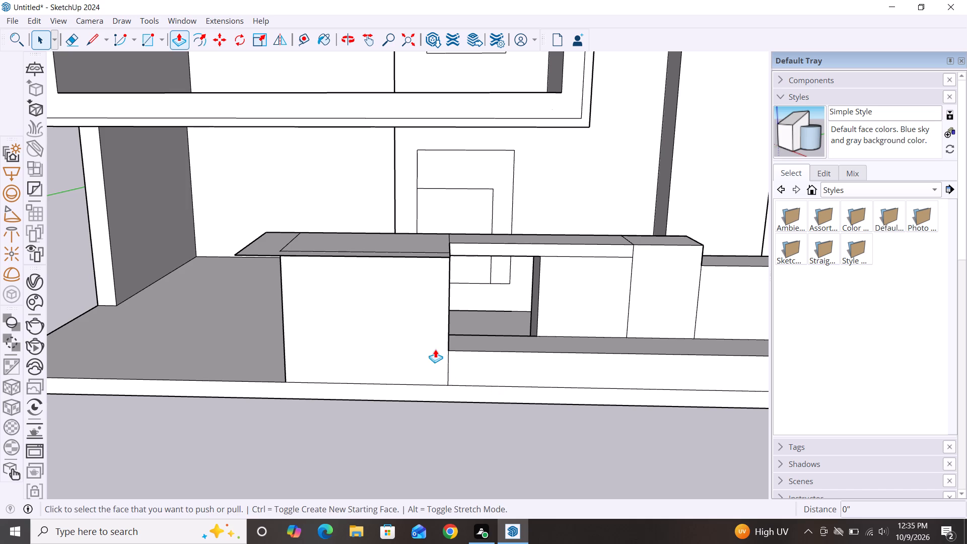
{"action": "left_click", "coordinate": [429, 344]}
{"action": "left_click", "coordinate": [538, 303]}
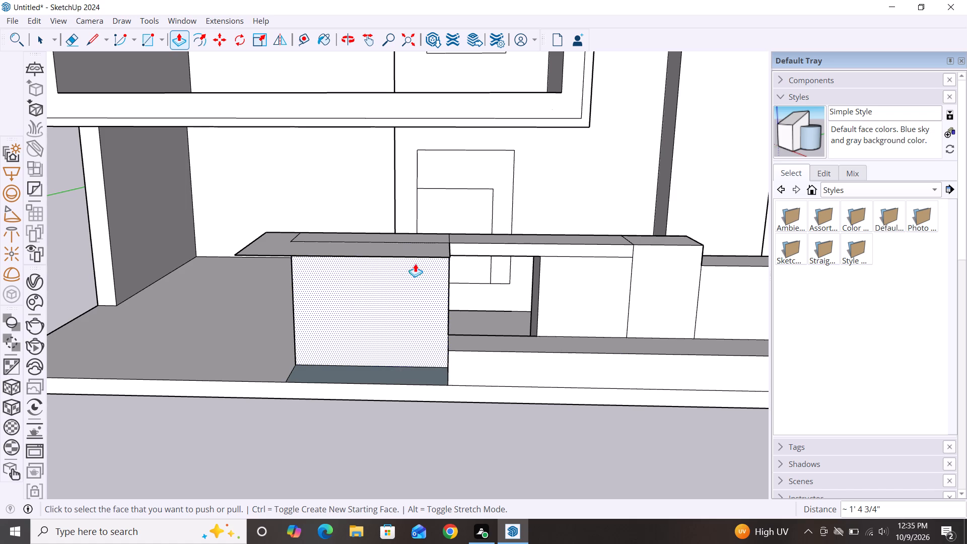
{"action": "key", "text": "space"}
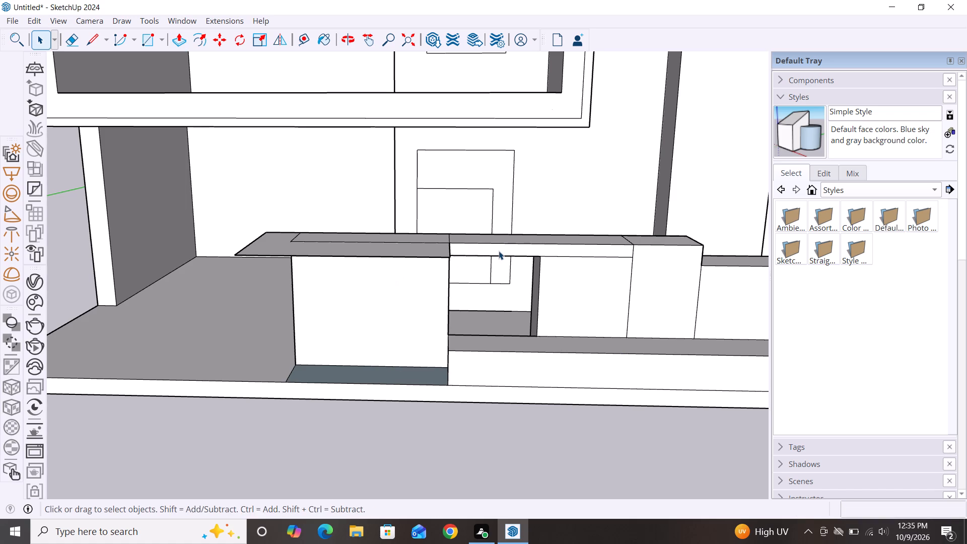
Draw a horizontal rectangle about 5' 2 13/16" by 1' 9 1/8" extending the overhang in front of the beam over the opening.
{"action": "key", "text": "r"}
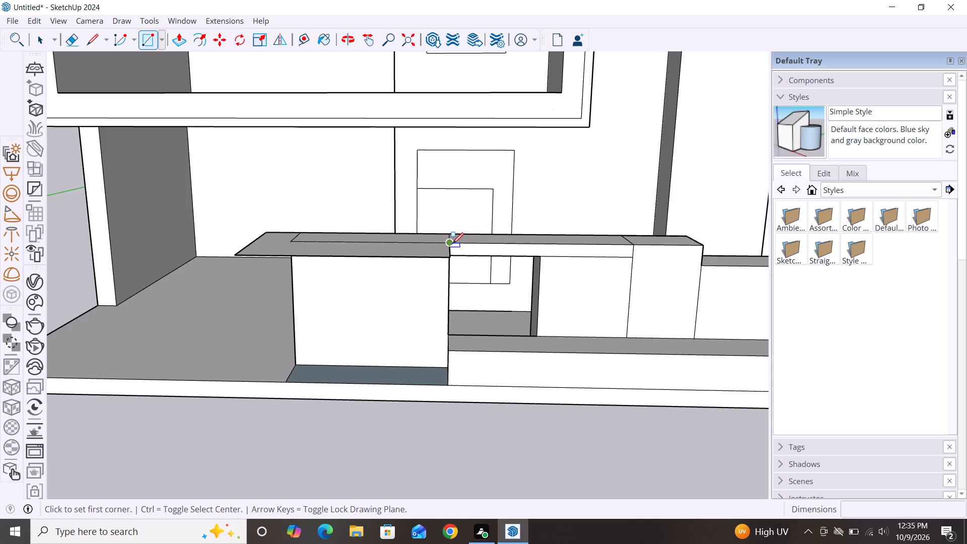
{"action": "left_click", "coordinate": [452, 244]}
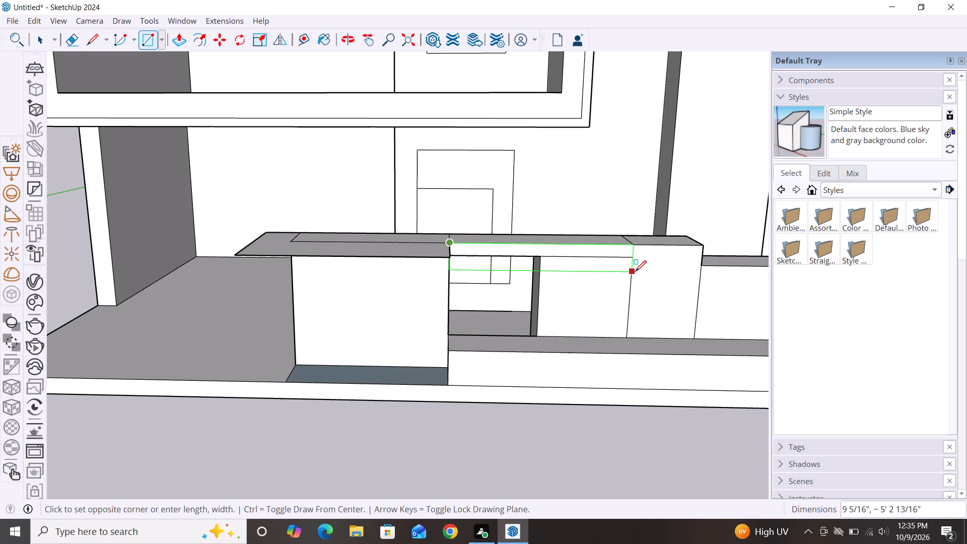
{"action": "left_click", "coordinate": [634, 248]}
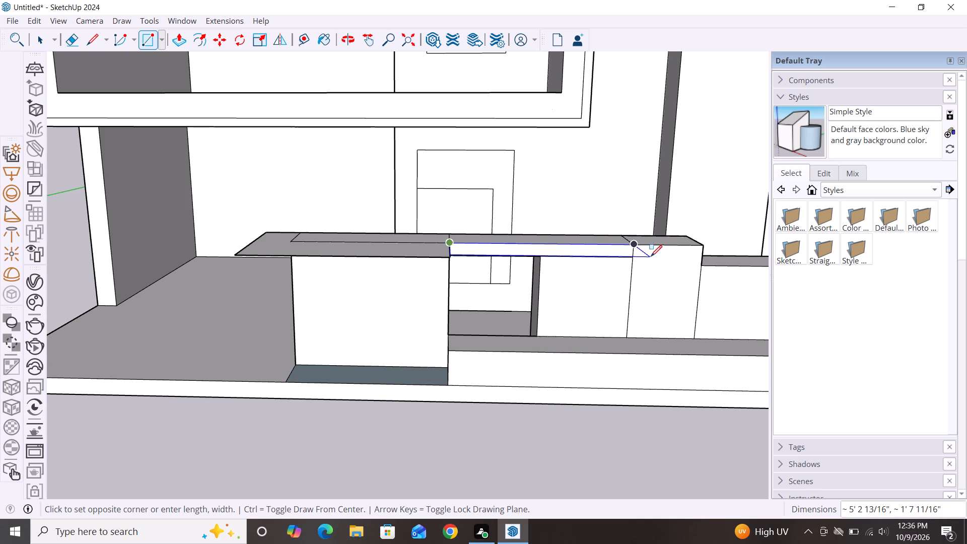
{"action": "left_click", "coordinate": [651, 259]}
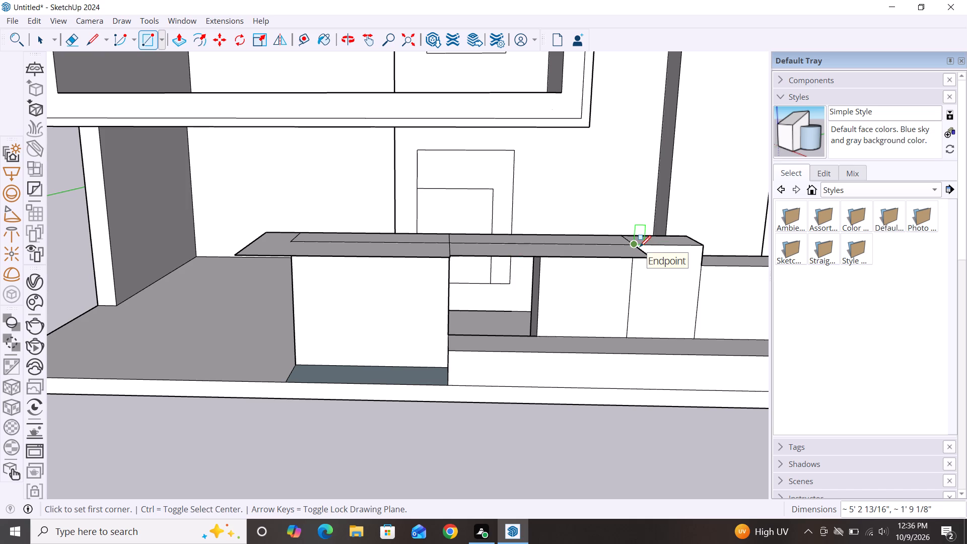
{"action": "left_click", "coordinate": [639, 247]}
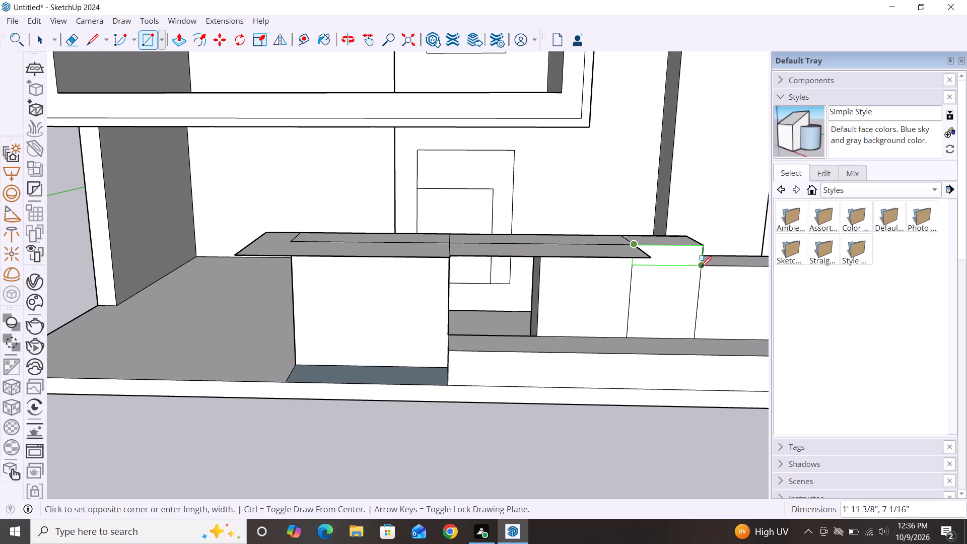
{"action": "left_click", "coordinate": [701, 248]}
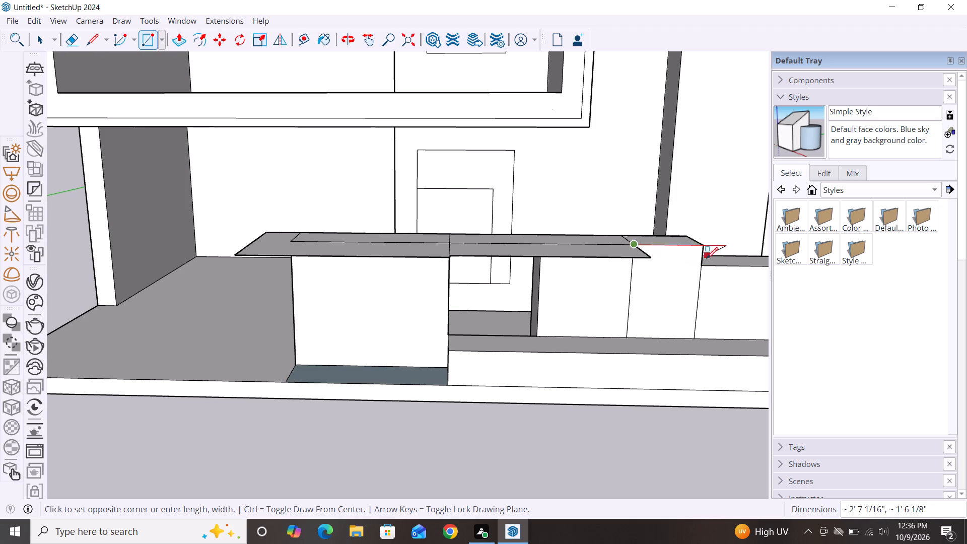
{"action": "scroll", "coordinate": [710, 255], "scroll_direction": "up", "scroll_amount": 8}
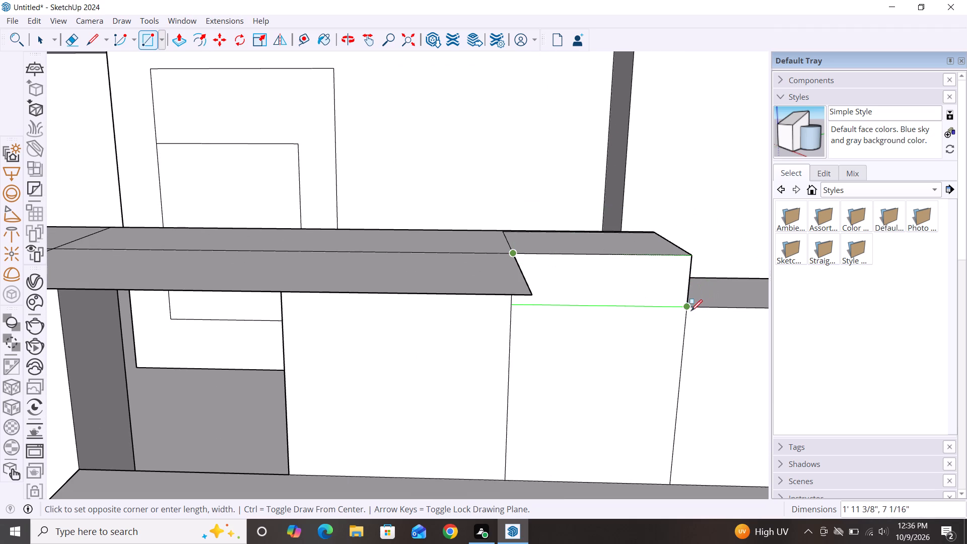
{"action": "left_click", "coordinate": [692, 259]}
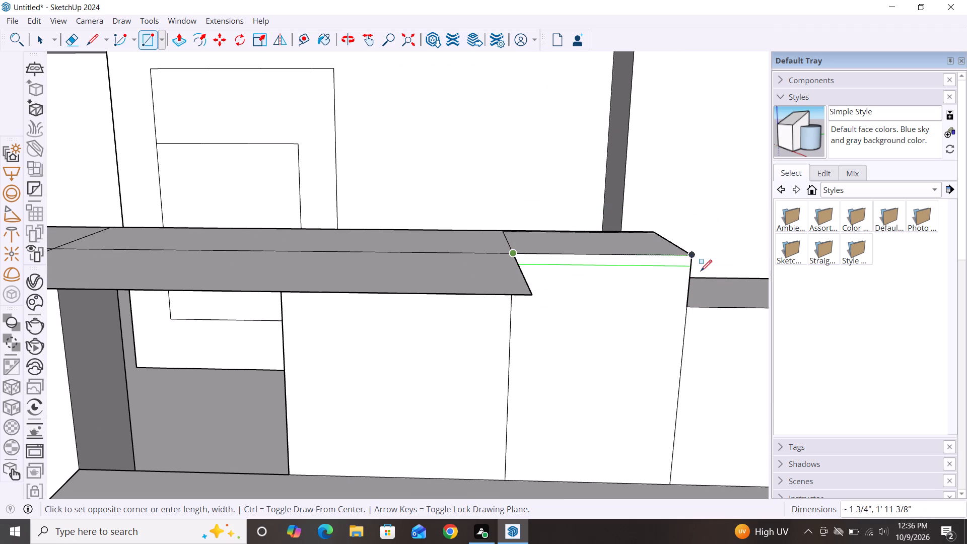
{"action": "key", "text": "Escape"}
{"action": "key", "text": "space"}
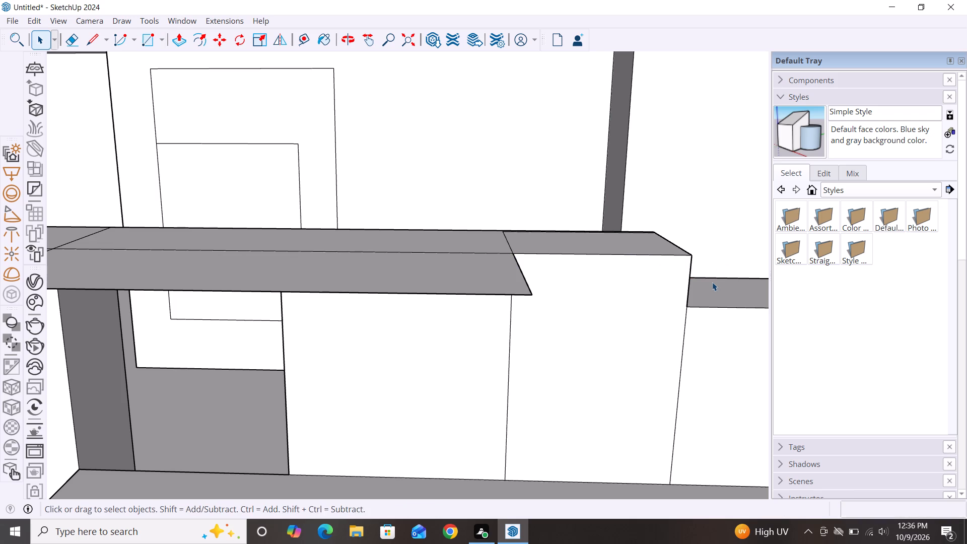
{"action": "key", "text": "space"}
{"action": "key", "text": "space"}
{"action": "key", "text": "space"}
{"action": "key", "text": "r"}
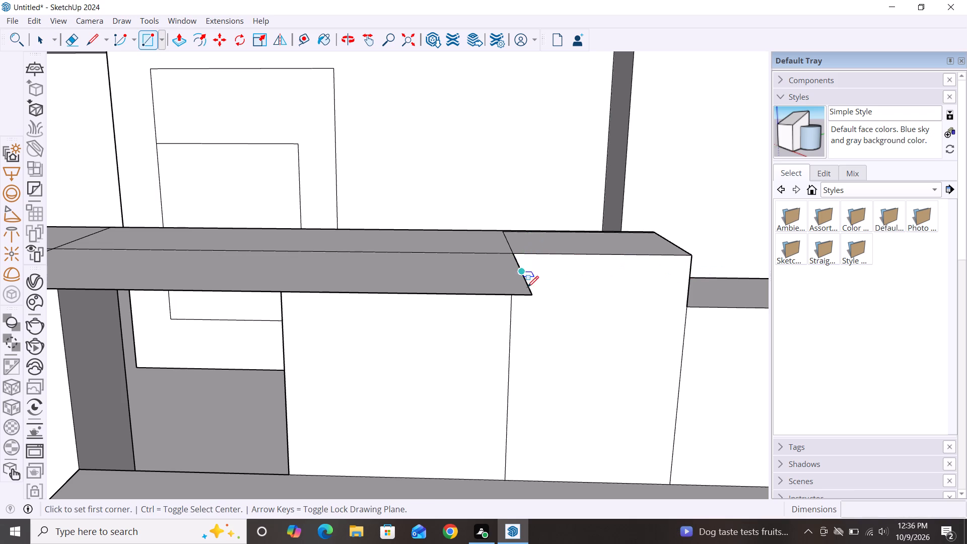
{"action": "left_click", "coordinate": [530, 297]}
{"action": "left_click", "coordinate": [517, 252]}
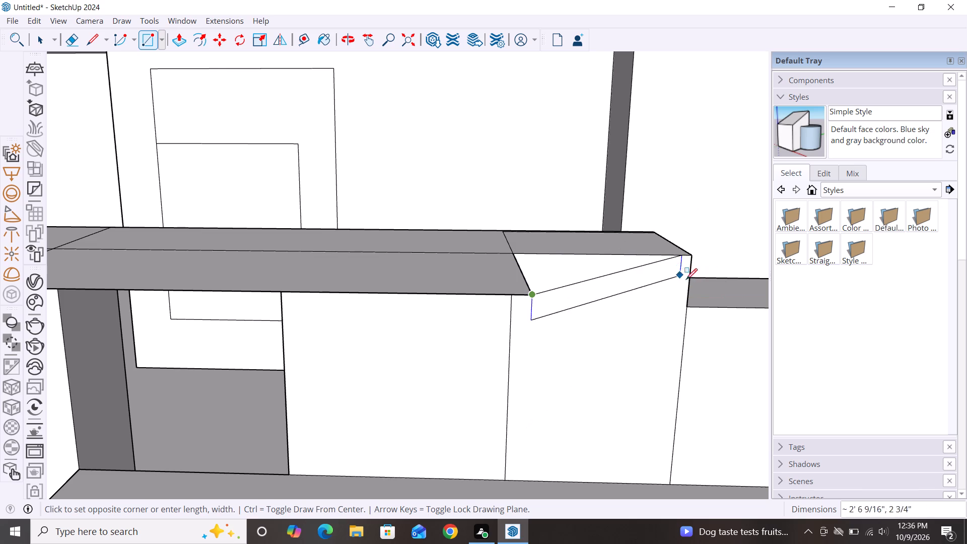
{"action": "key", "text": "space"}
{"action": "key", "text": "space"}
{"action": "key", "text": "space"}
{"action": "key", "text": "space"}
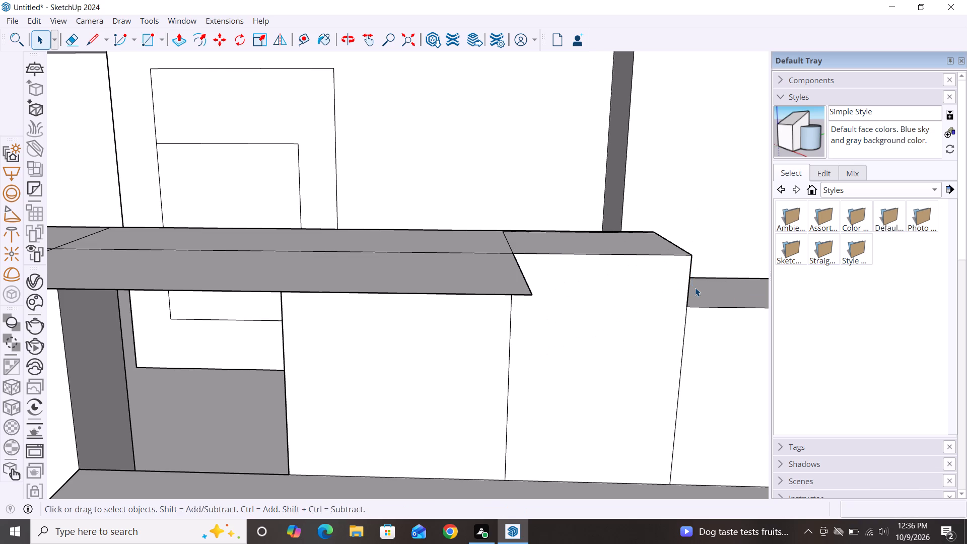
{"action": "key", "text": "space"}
Draw a horizontal rectangle about 1' 11 3/8" by 1' 9 1/8" extending the overhang in front of the end block.
{"action": "type", "text": "r"}
{"action": "left_click", "coordinate": [694, 254]}
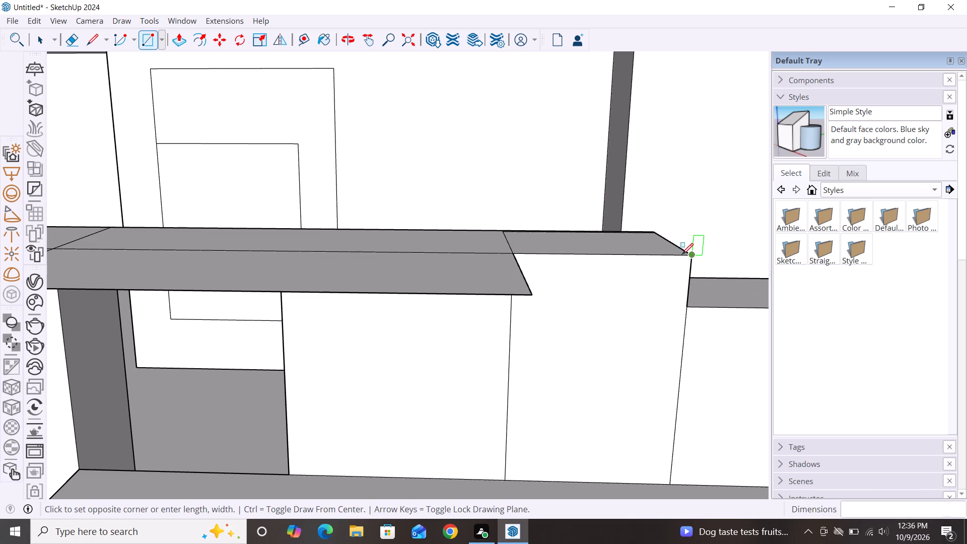
{"action": "left_click", "coordinate": [519, 256]}
{"action": "left_click", "coordinate": [537, 295]}
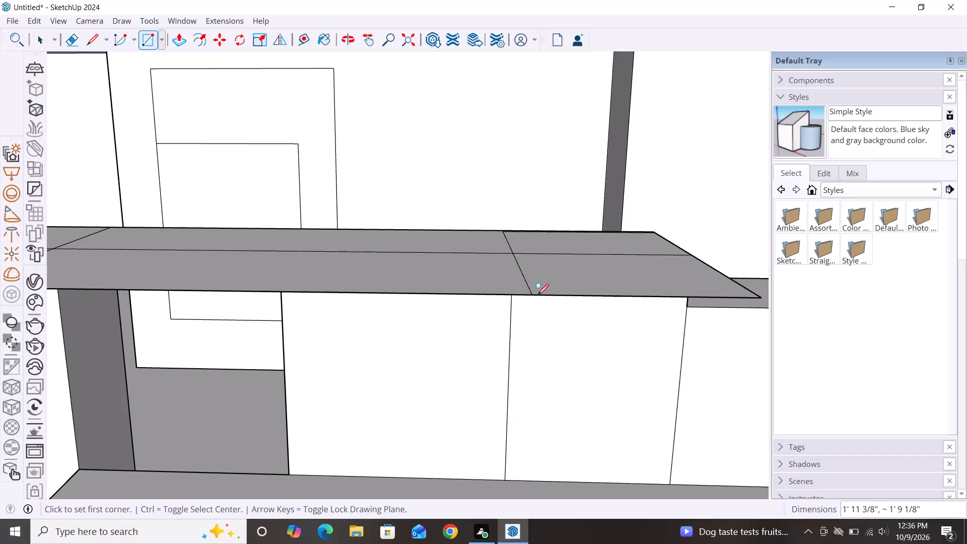
{"action": "key", "text": "space"}
Erase the seam between the beam's and end block's top surfaces, plus the stray line along the rear edge.
{"action": "scroll", "coordinate": [596, 224], "scroll_direction": "down", "scroll_amount": 7}
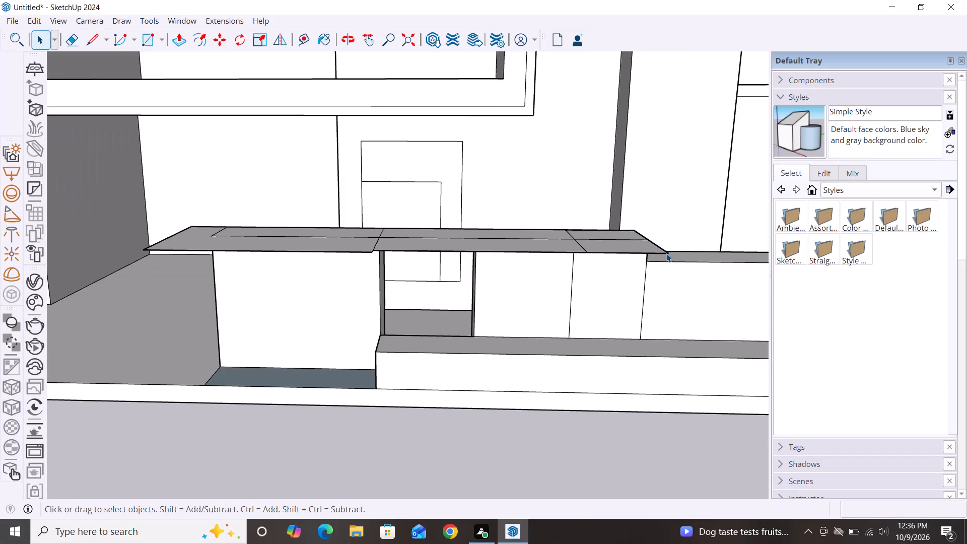
{"action": "scroll", "coordinate": [666, 253], "scroll_direction": "down", "scroll_amount": 2}
{"action": "middle_click_drag", "start_coordinate": [674, 266], "coordinate": [694, 358]}
{"action": "scroll", "coordinate": [610, 315], "scroll_direction": "up", "scroll_amount": 1}
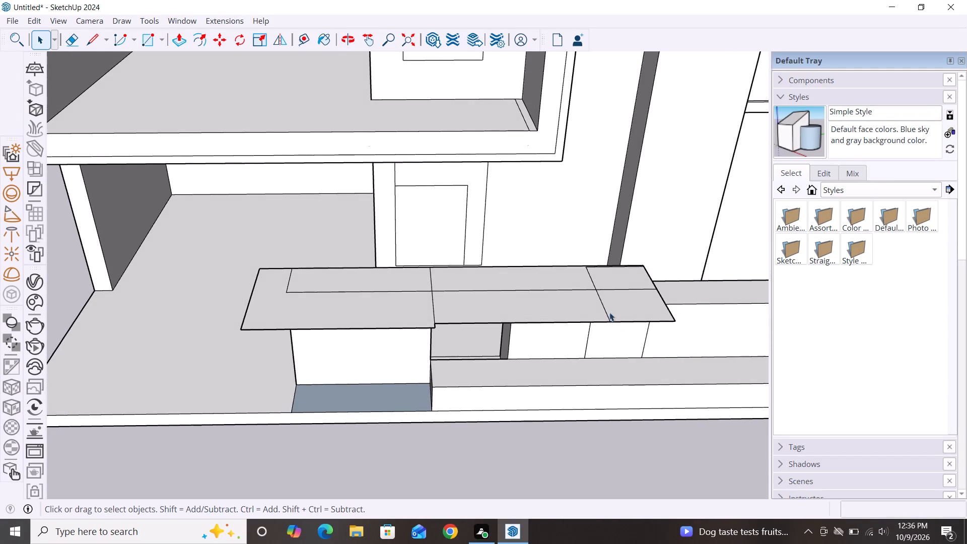
{"action": "scroll", "coordinate": [609, 312], "scroll_direction": "up", "scroll_amount": 2}
{"action": "key", "text": "e"}
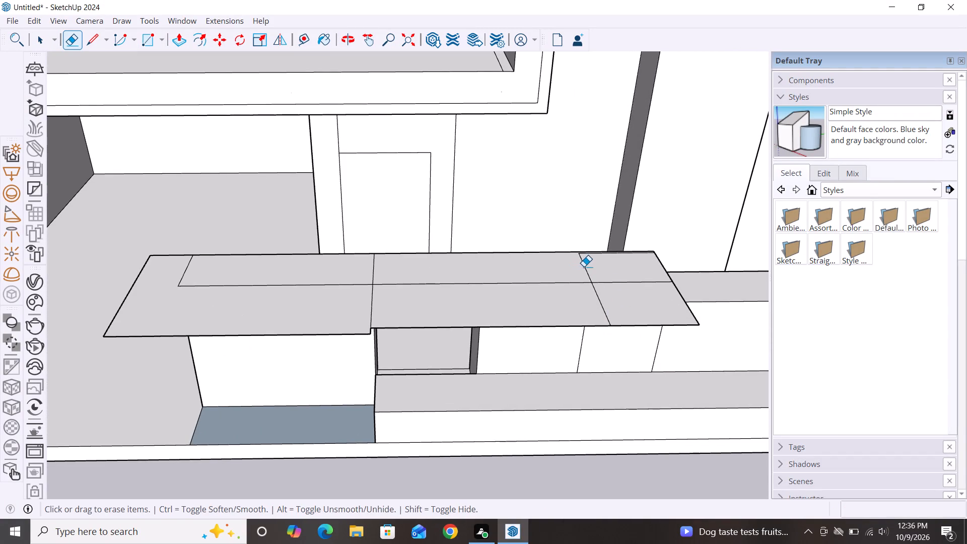
{"action": "left_click", "coordinate": [584, 266]}
{"action": "scroll", "coordinate": [614, 251], "scroll_direction": "up", "scroll_amount": 11}
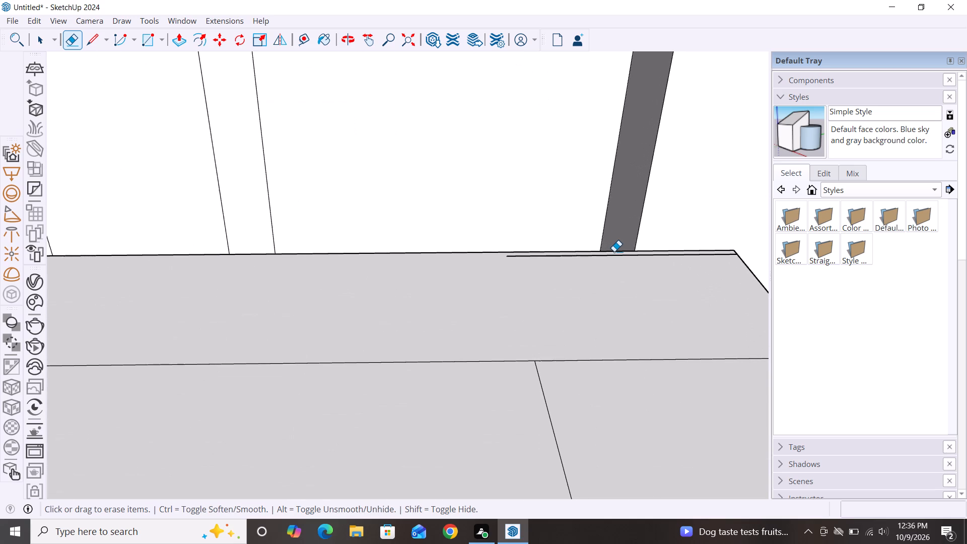
{"action": "double_click", "coordinate": [616, 256]}
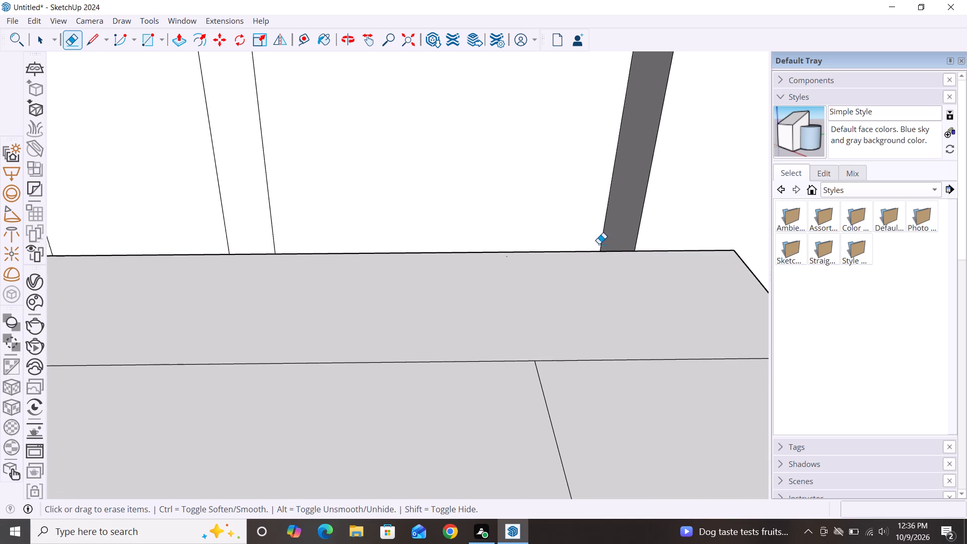
{"action": "scroll", "coordinate": [593, 240], "scroll_direction": "down", "scroll_amount": 4}
{"action": "scroll", "coordinate": [613, 189], "scroll_direction": "down", "scroll_amount": 5}
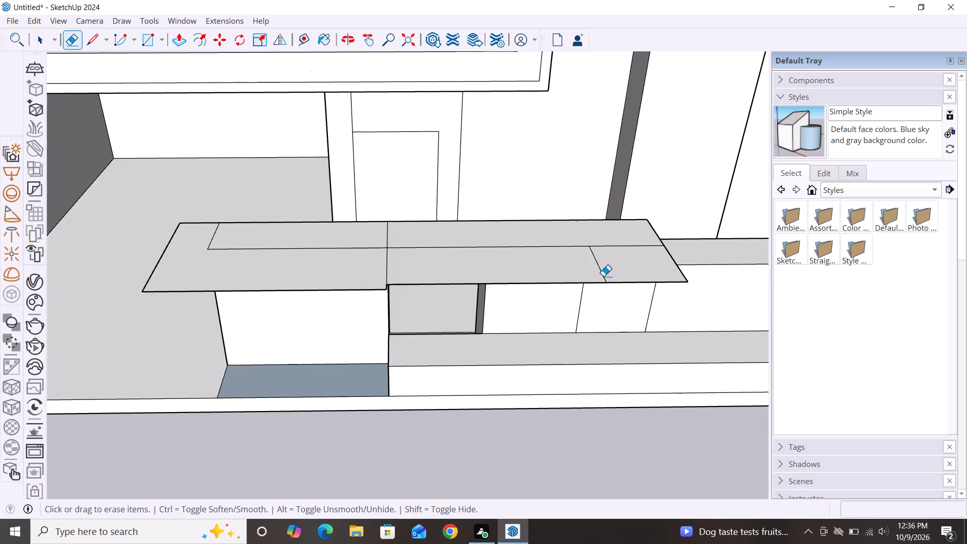
{"action": "left_click", "coordinate": [603, 276]}
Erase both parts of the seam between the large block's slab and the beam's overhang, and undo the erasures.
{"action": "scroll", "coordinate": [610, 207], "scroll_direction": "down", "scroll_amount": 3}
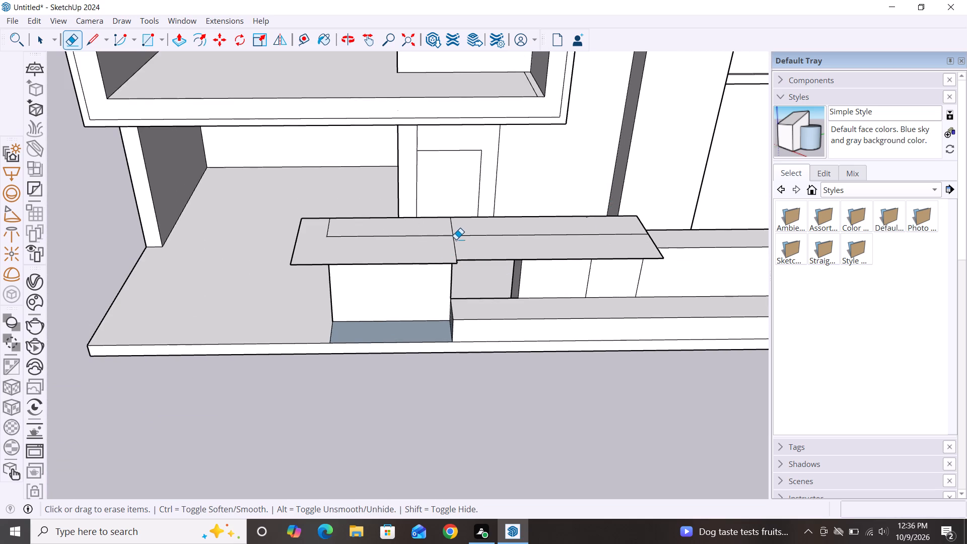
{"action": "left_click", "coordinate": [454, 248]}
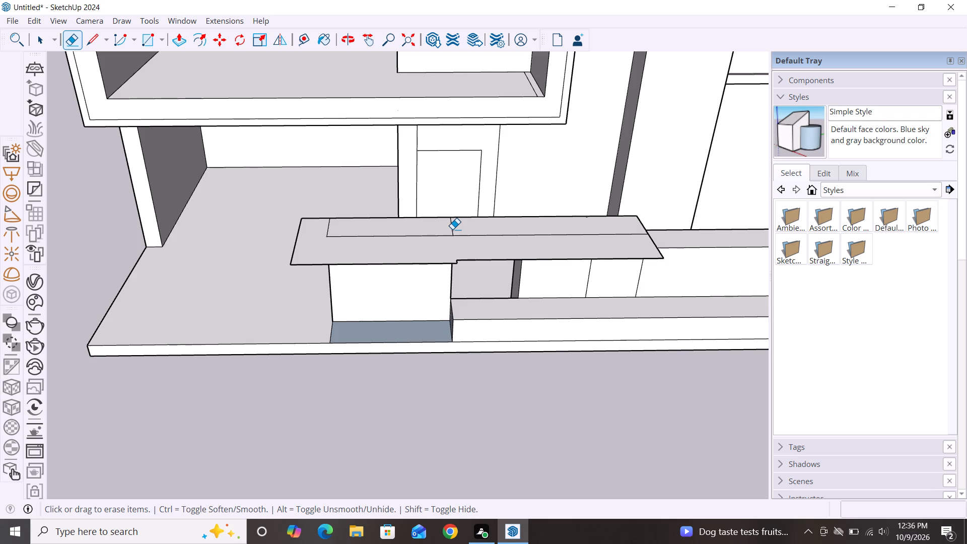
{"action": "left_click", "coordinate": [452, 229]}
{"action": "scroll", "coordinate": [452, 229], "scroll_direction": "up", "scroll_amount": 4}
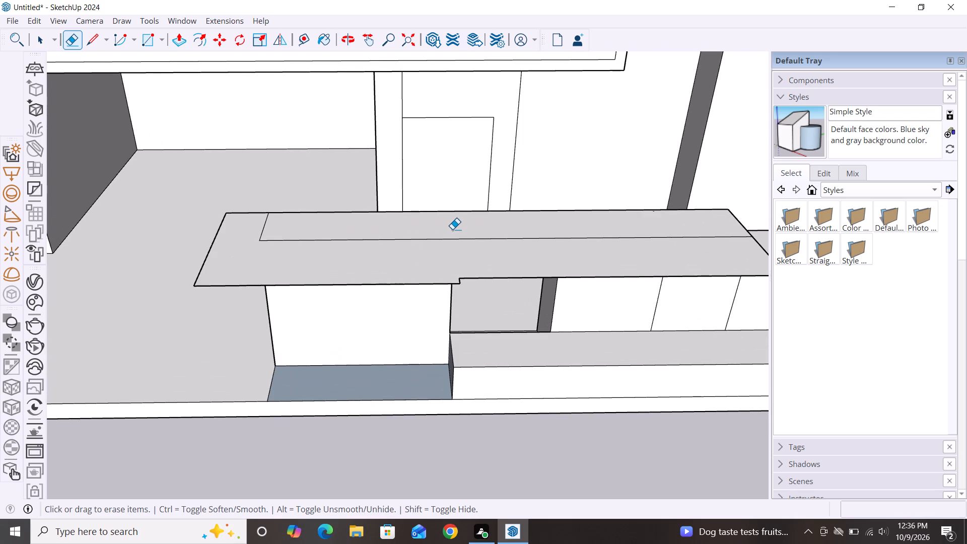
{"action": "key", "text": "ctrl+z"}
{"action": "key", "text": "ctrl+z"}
Move the front edge of the beam's overhang forward about 2 5/8" to align with the large block's slab edge.
{"action": "key", "text": "space"}
{"action": "left_click", "coordinate": [478, 278]}
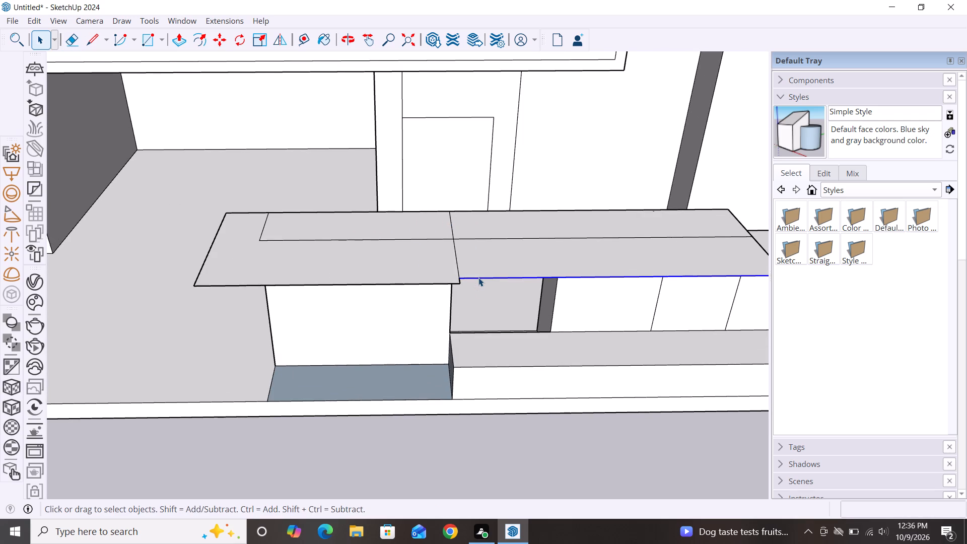
{"action": "key", "text": "m"}
{"action": "left_click", "coordinate": [460, 277]}
{"action": "left_click", "coordinate": [458, 285]}
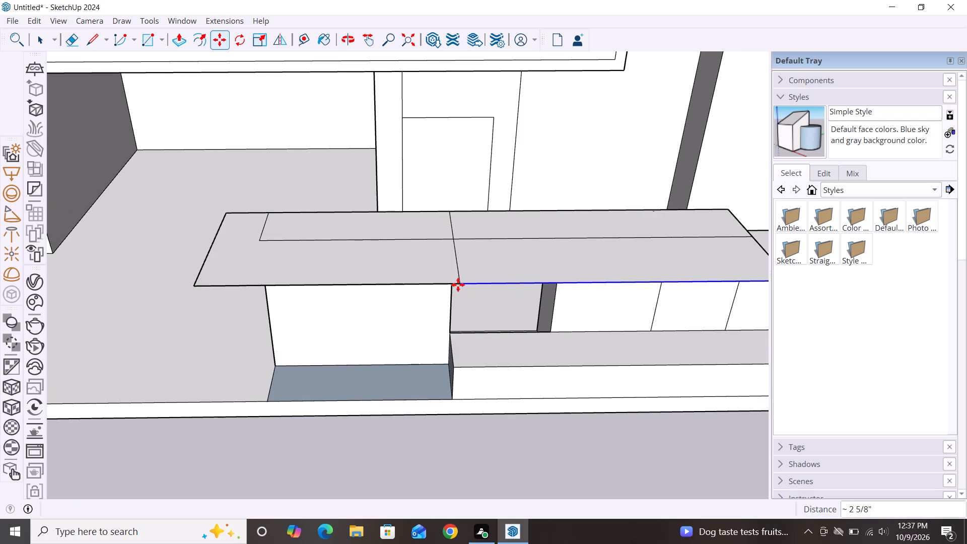
{"action": "key", "text": "space"}
Delete both seam segments between the large block's slab and the beam's overhang.
{"action": "scroll", "coordinate": [465, 268], "scroll_direction": "up", "scroll_amount": 3}
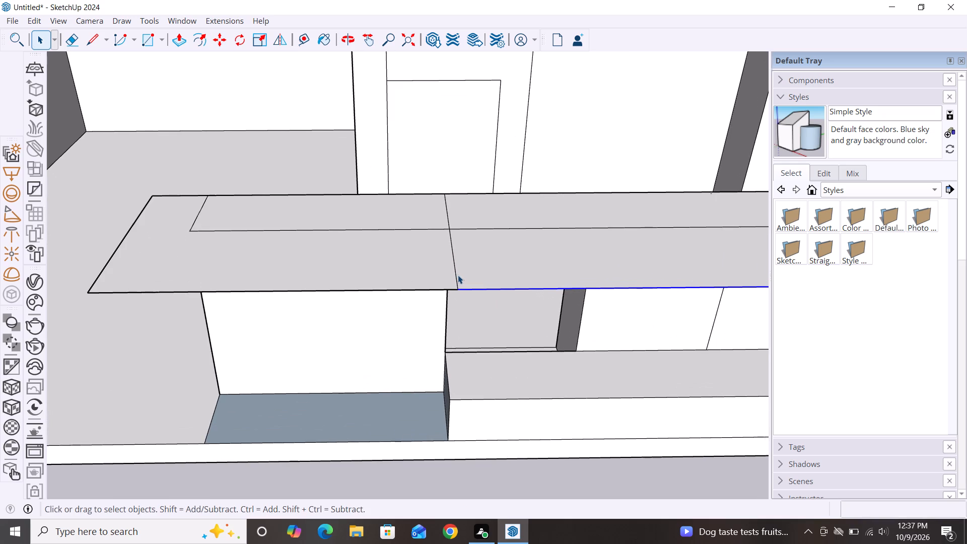
{"action": "left_click", "coordinate": [456, 276]}
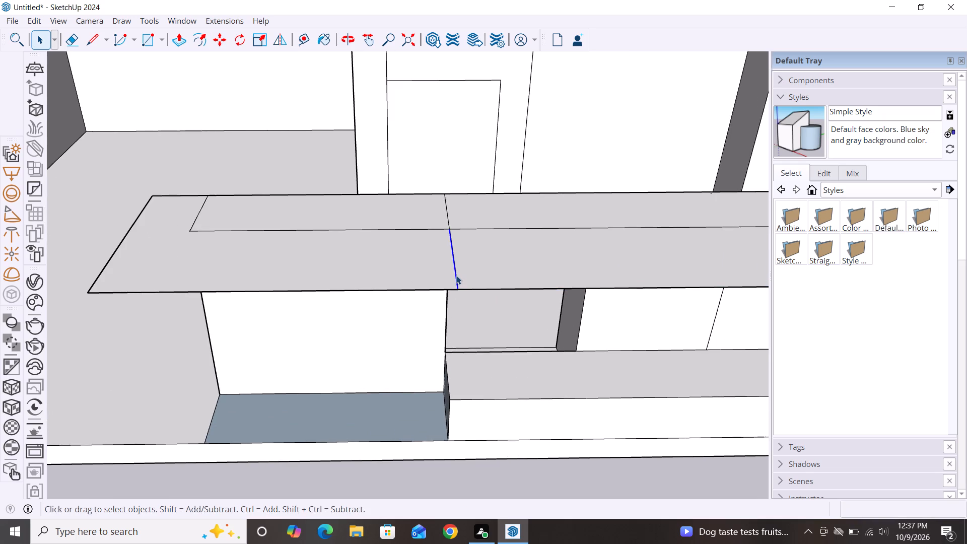
{"action": "key", "text": "Delete"}
{"action": "left_click", "coordinate": [447, 219]}
{"action": "key", "text": "Delete"}
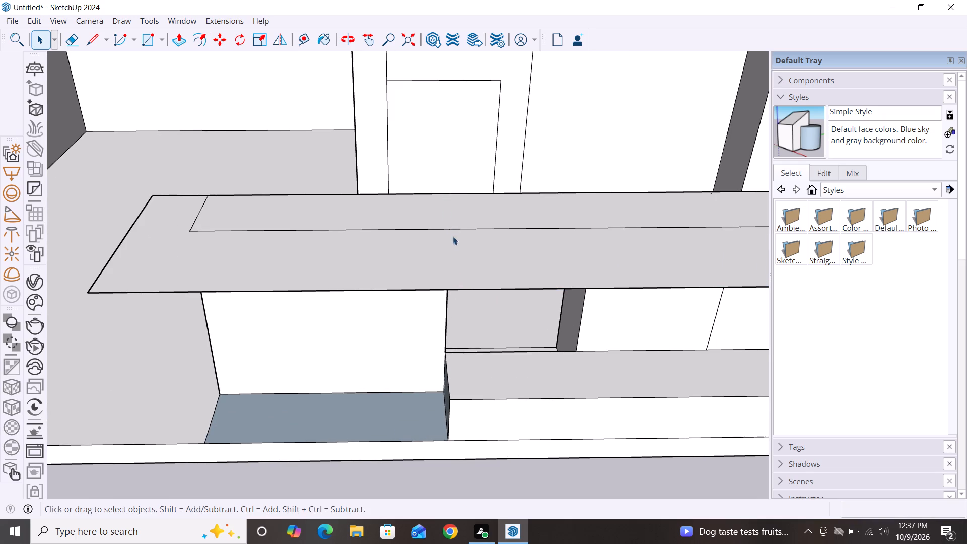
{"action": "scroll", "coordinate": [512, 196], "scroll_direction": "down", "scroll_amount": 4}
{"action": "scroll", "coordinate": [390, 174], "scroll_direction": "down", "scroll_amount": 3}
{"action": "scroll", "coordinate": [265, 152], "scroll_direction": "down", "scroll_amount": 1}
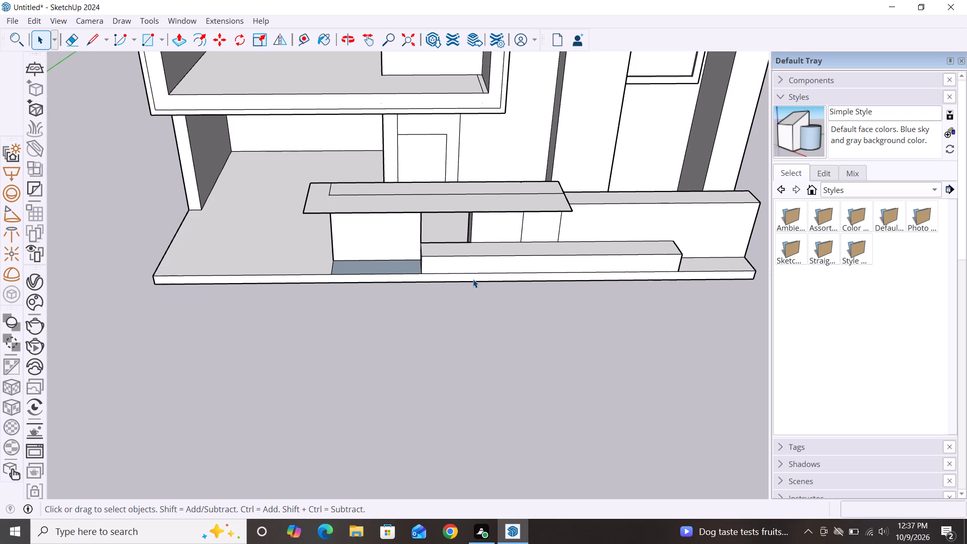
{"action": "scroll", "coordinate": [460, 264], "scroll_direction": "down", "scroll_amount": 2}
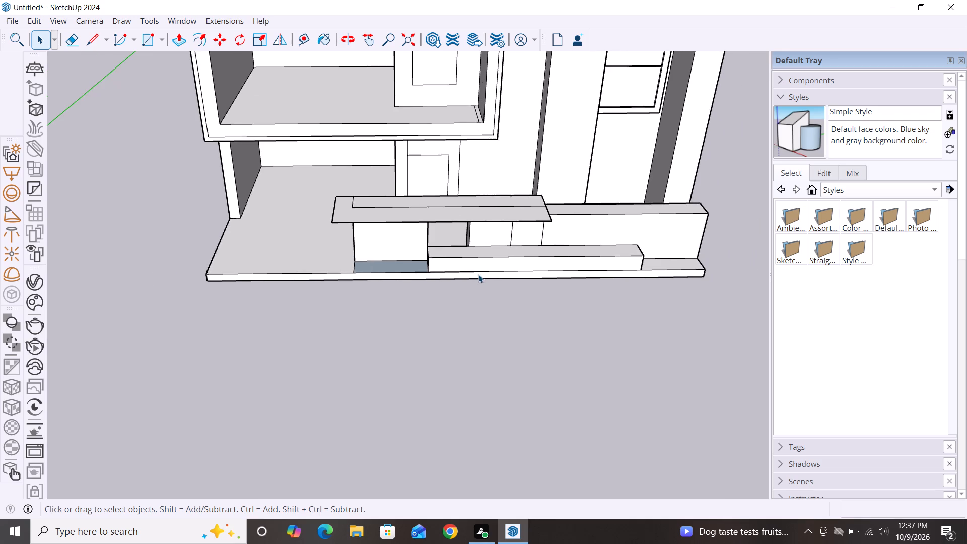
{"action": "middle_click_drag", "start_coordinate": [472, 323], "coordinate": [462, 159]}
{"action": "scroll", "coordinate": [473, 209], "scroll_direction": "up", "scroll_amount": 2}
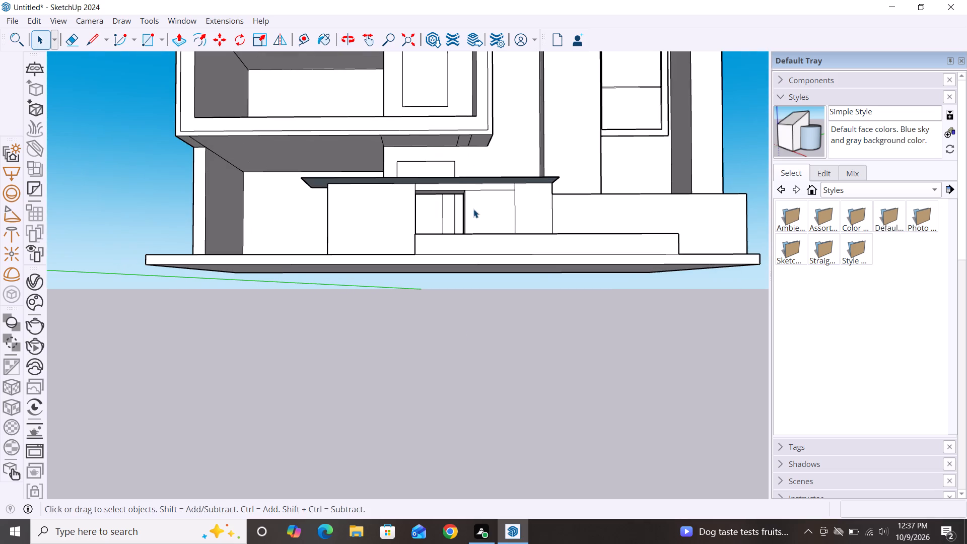
Thicken the continuous overhanging top slab by pulling its underside down about 1 13/16".
{"action": "middle_click_drag", "start_coordinate": [467, 254], "coordinate": [471, 279]}
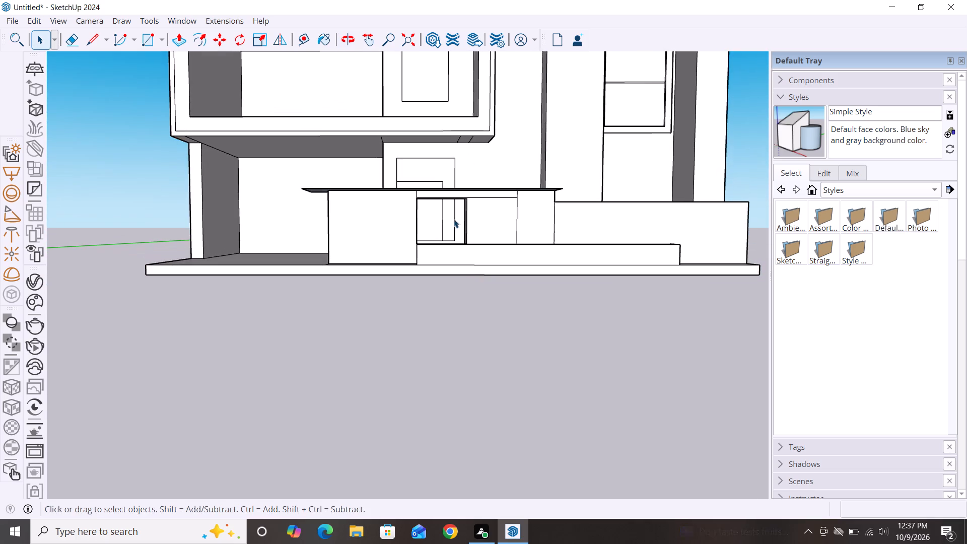
{"action": "scroll", "coordinate": [452, 209], "scroll_direction": "up", "scroll_amount": 4}
{"action": "key", "text": "p"}
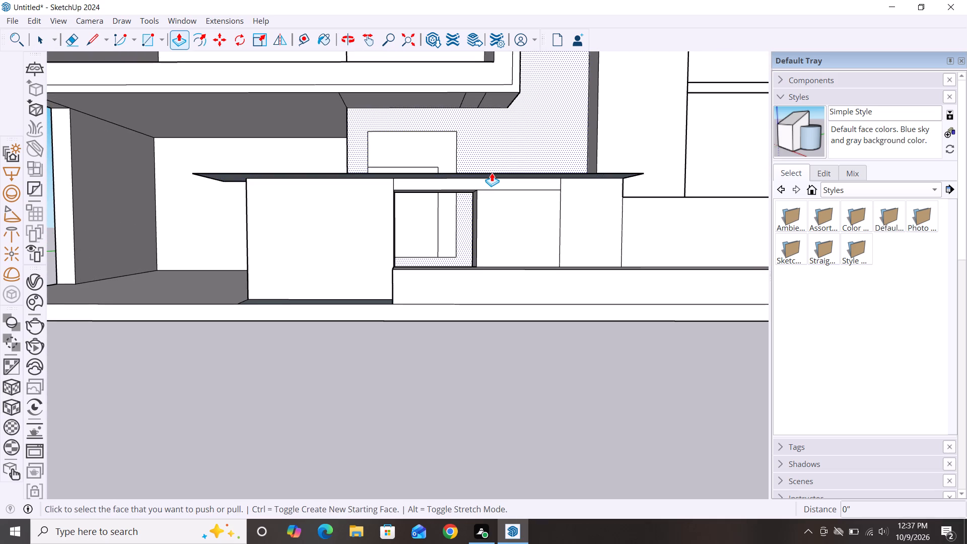
{"action": "left_click", "coordinate": [494, 176]}
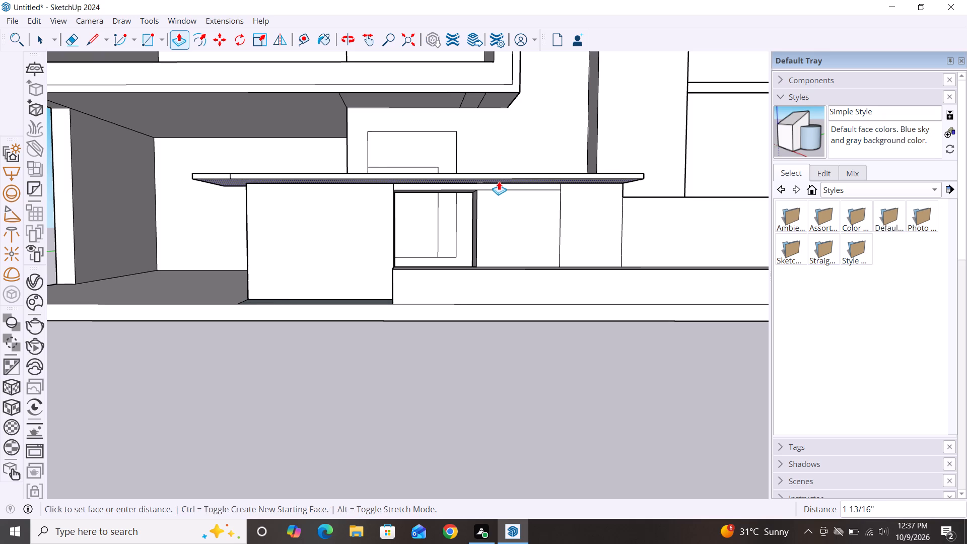
{"action": "left_click", "coordinate": [499, 181]}
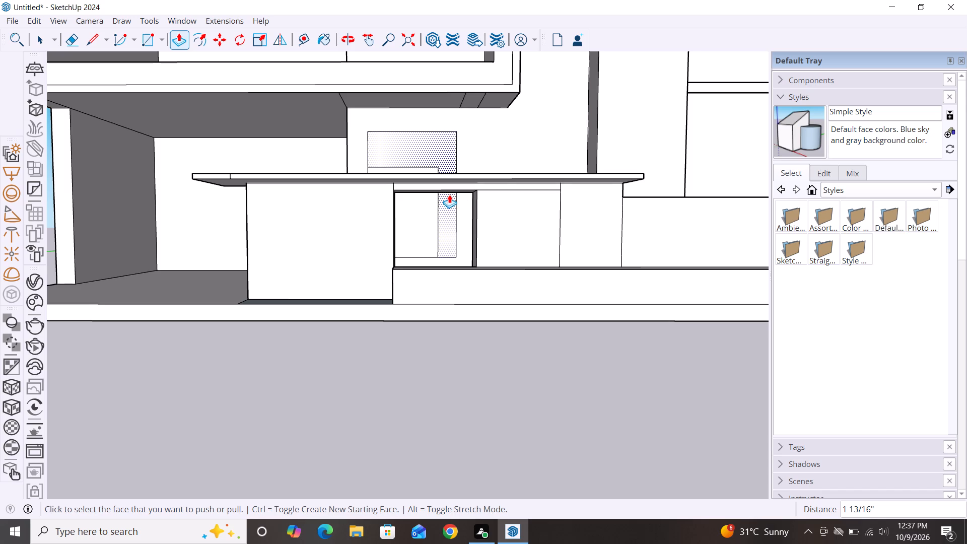
Pull the underside of the beam above the opening down about 2 9/16".
{"action": "left_click", "coordinate": [420, 192]}
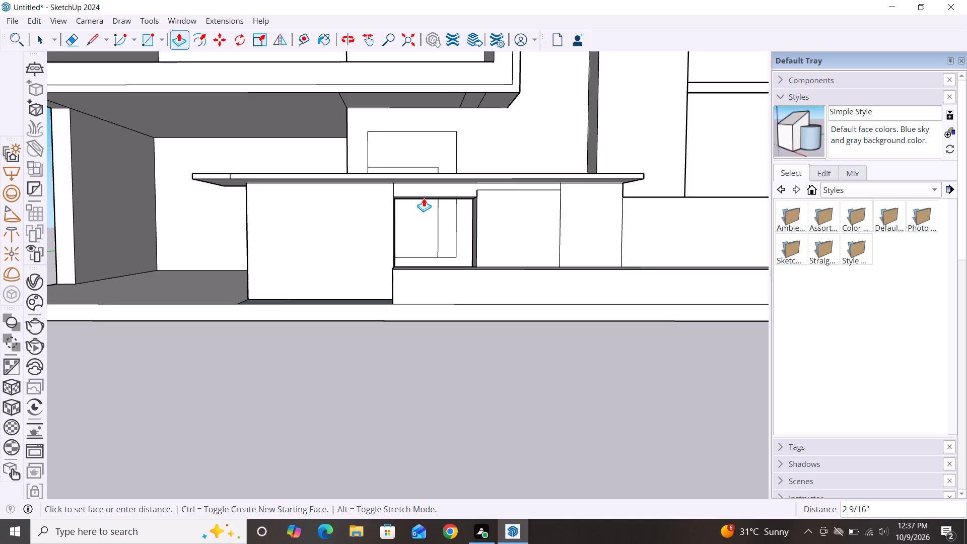
{"action": "left_click", "coordinate": [424, 198]}
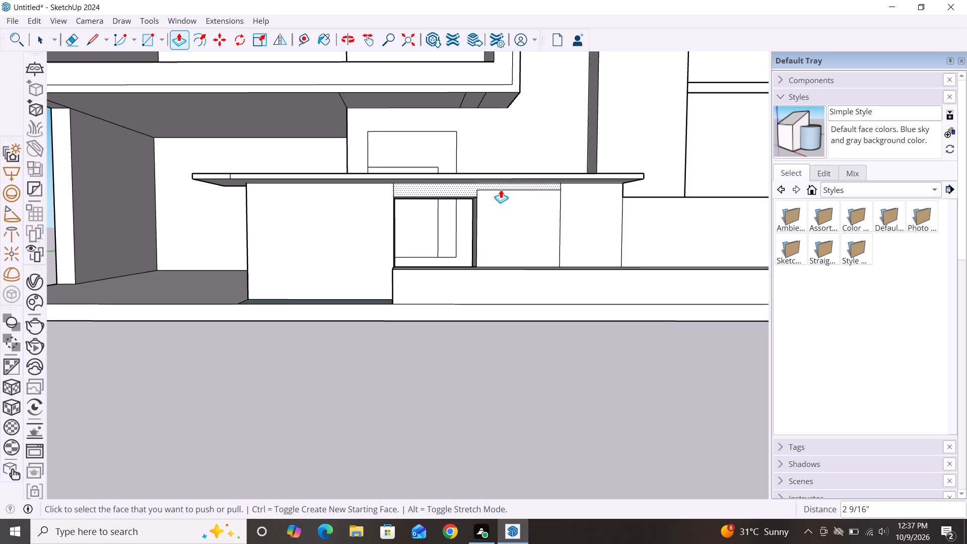
Move the horizontal line on the wall beside the opening down about 2 13/16" to align with the beam's underside.
{"action": "key", "text": "space"}
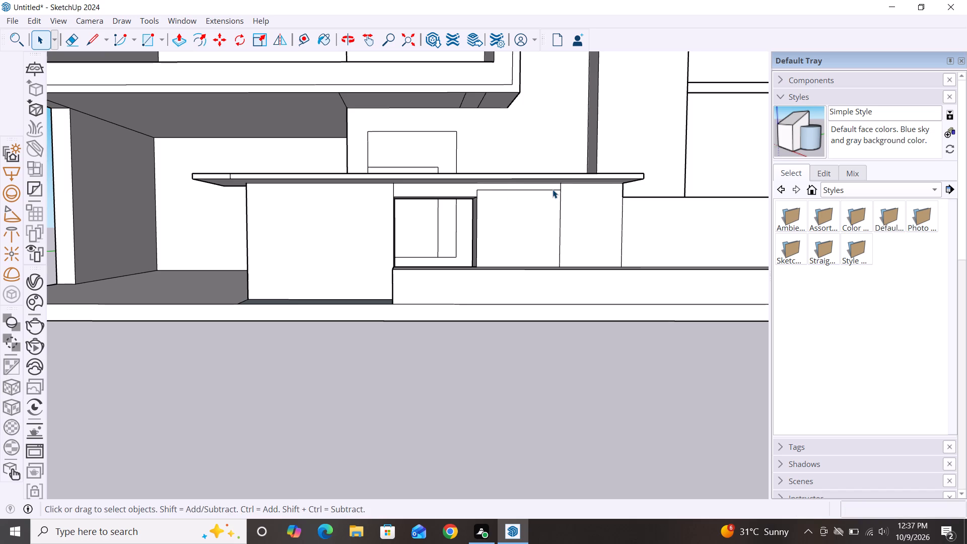
{"action": "left_click", "coordinate": [552, 189]}
{"action": "key", "text": "m"}
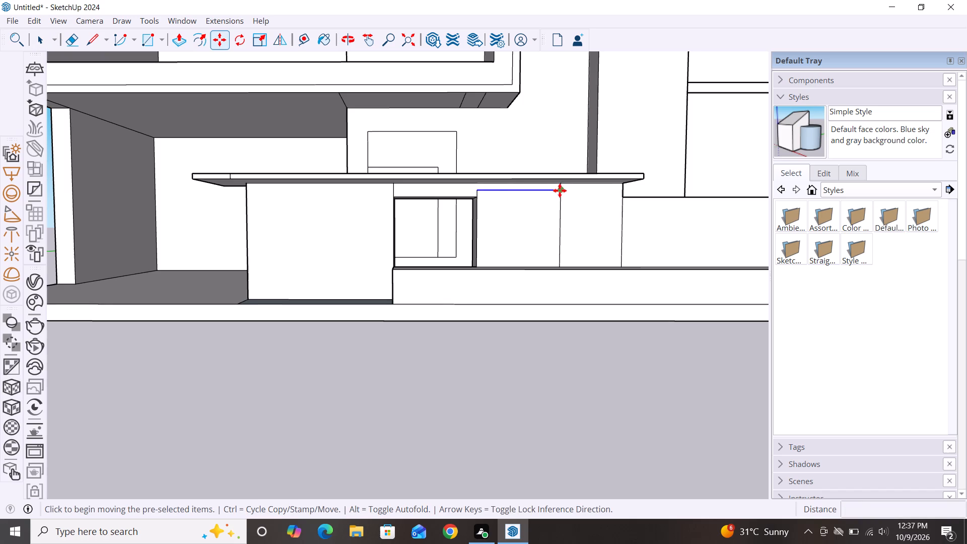
{"action": "left_click", "coordinate": [560, 190]}
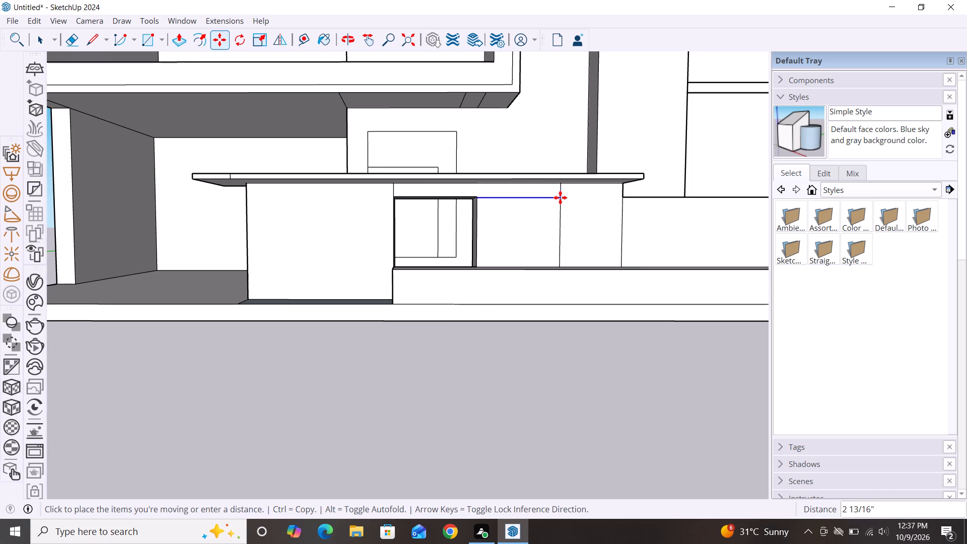
{"action": "left_click", "coordinate": [560, 197]}
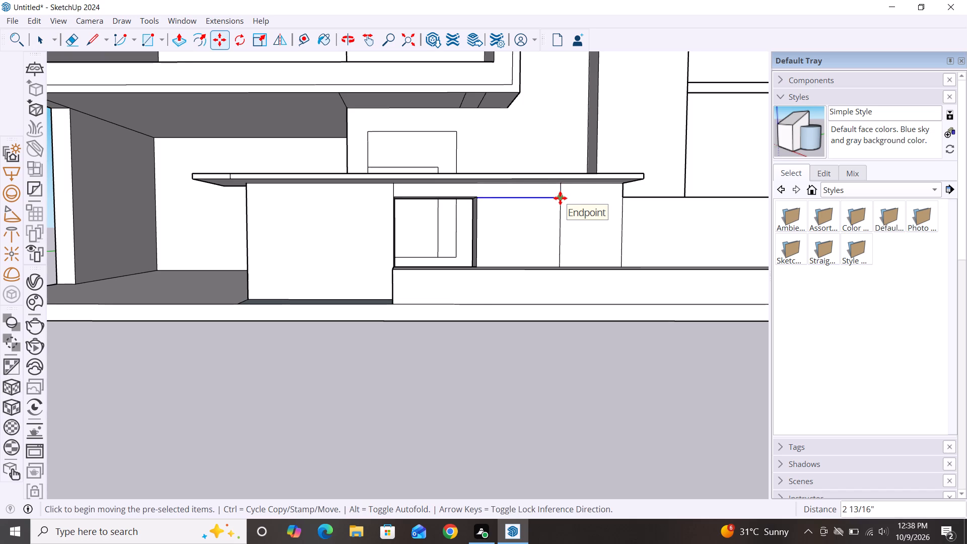
{"action": "key", "text": "space"}
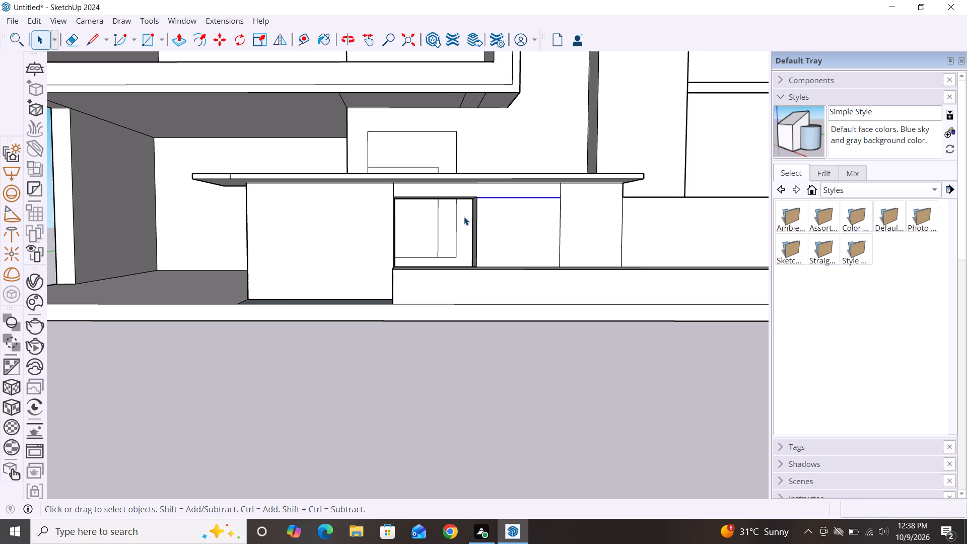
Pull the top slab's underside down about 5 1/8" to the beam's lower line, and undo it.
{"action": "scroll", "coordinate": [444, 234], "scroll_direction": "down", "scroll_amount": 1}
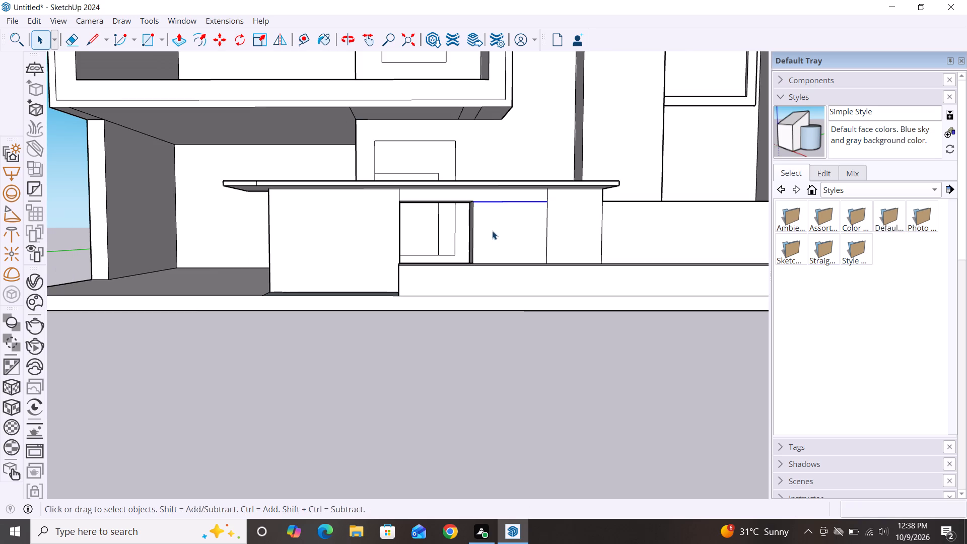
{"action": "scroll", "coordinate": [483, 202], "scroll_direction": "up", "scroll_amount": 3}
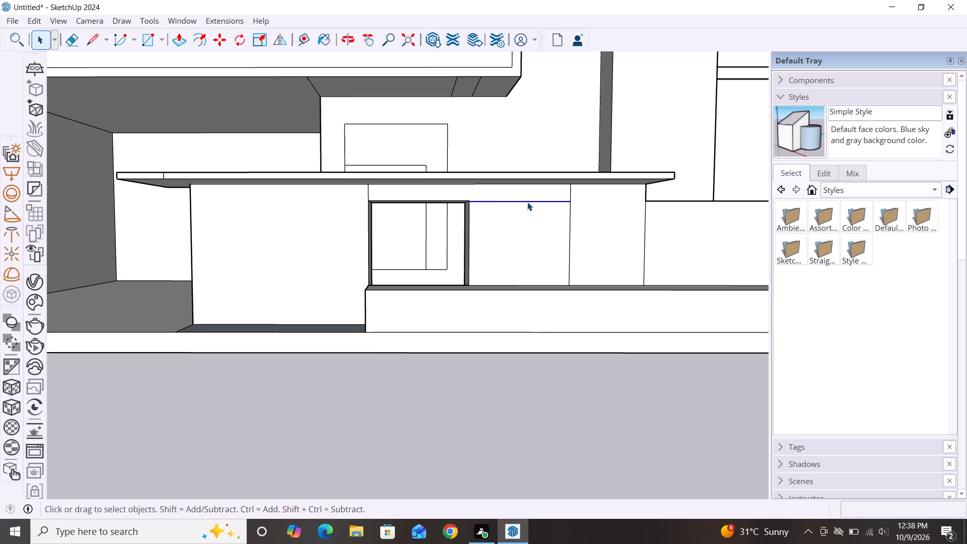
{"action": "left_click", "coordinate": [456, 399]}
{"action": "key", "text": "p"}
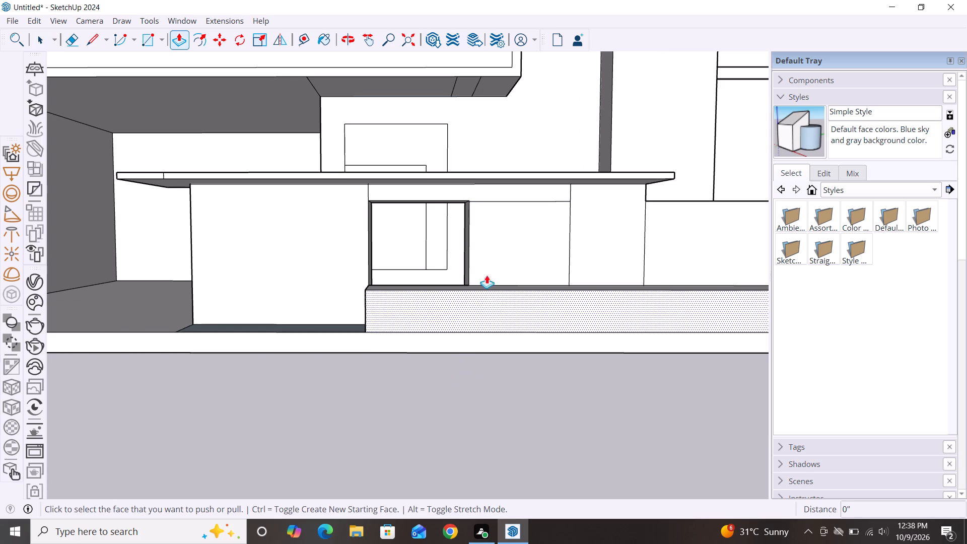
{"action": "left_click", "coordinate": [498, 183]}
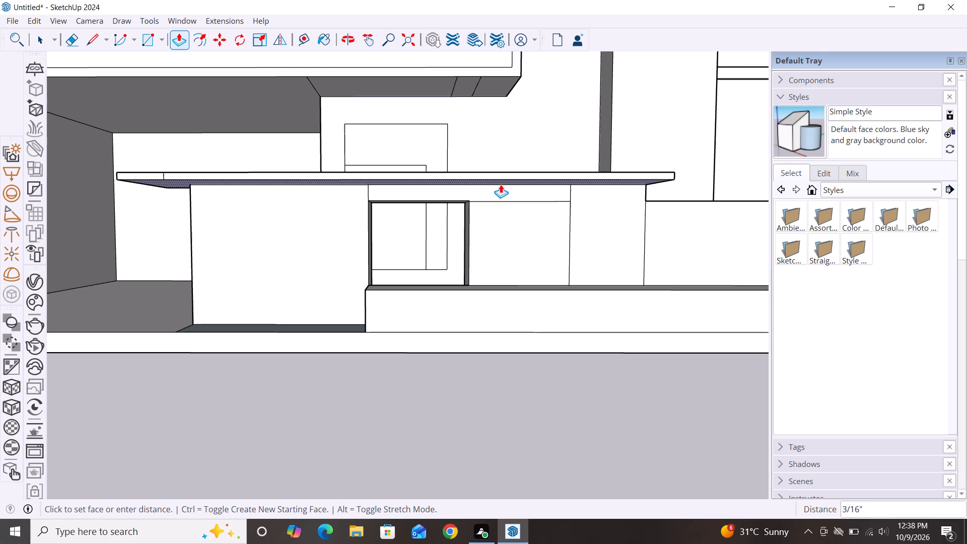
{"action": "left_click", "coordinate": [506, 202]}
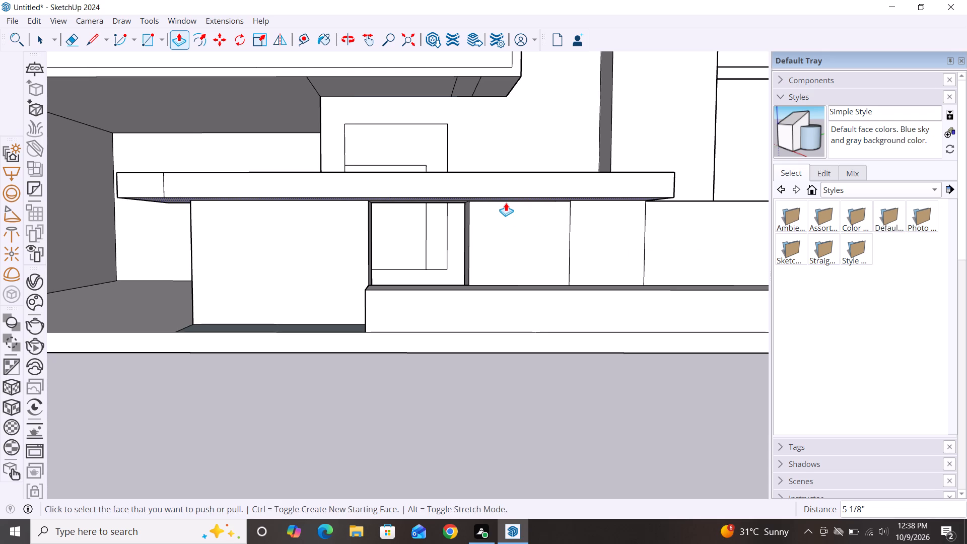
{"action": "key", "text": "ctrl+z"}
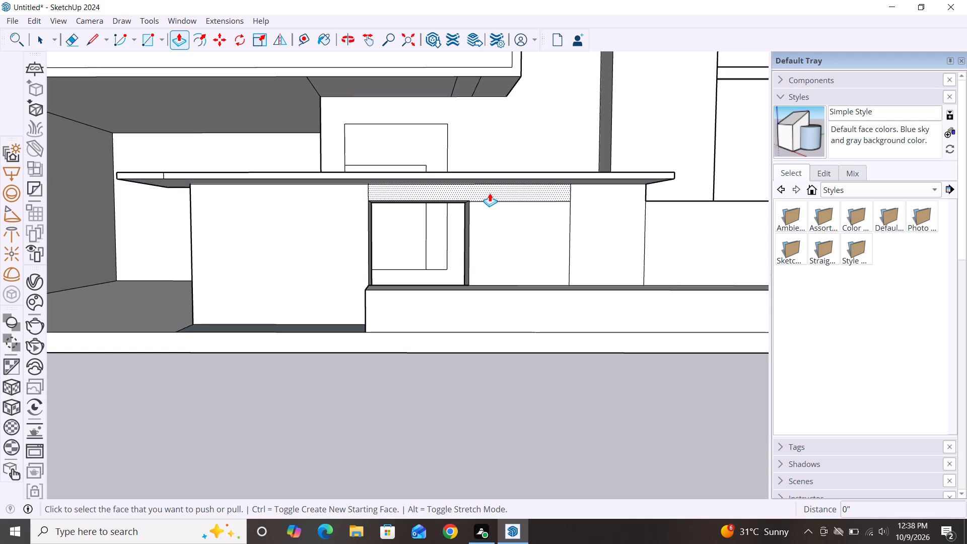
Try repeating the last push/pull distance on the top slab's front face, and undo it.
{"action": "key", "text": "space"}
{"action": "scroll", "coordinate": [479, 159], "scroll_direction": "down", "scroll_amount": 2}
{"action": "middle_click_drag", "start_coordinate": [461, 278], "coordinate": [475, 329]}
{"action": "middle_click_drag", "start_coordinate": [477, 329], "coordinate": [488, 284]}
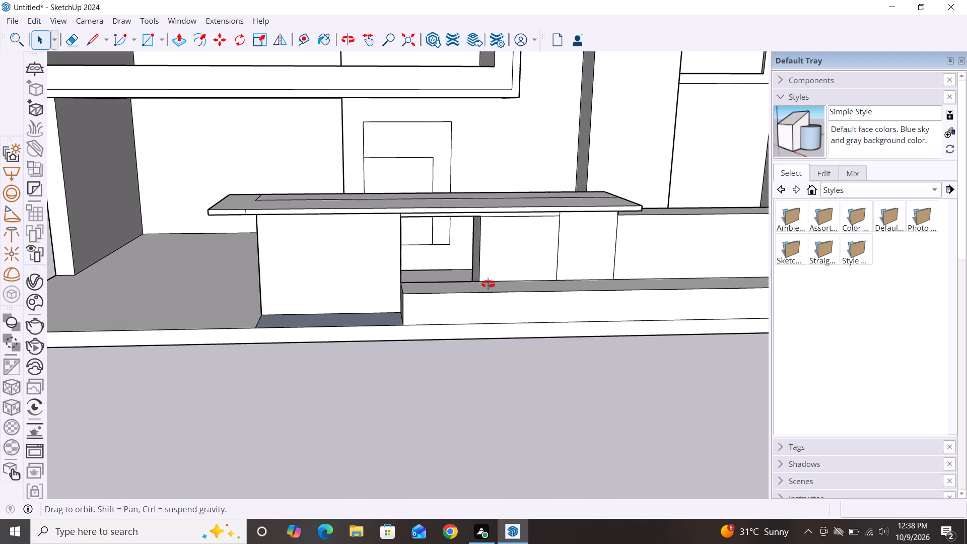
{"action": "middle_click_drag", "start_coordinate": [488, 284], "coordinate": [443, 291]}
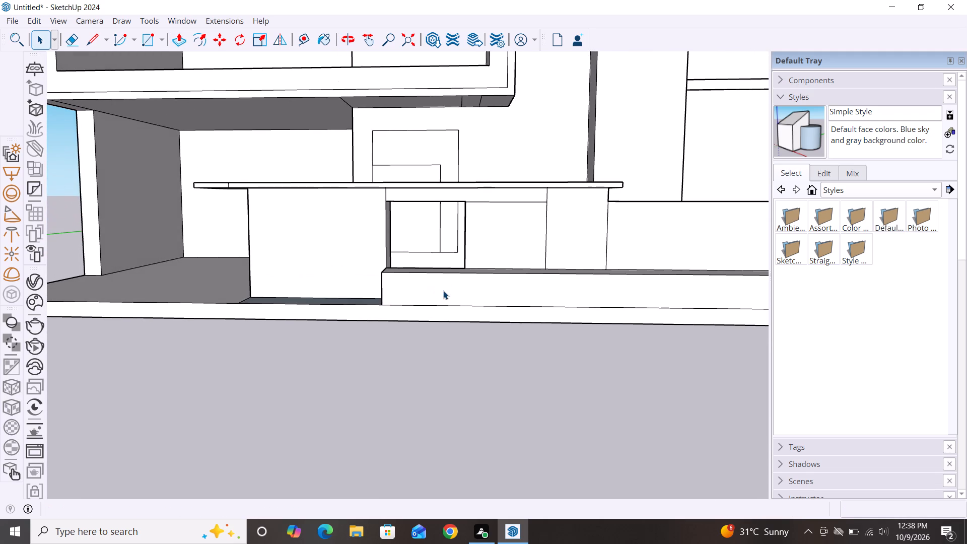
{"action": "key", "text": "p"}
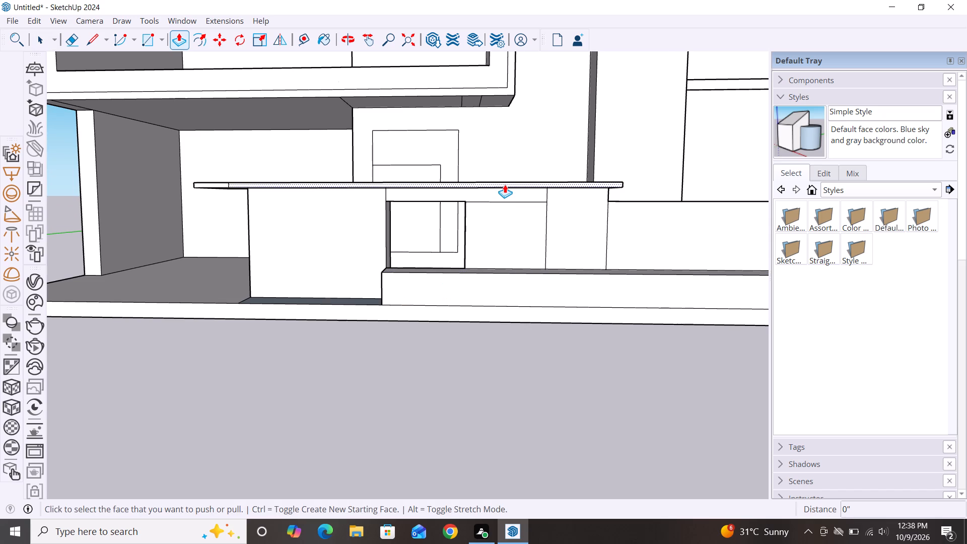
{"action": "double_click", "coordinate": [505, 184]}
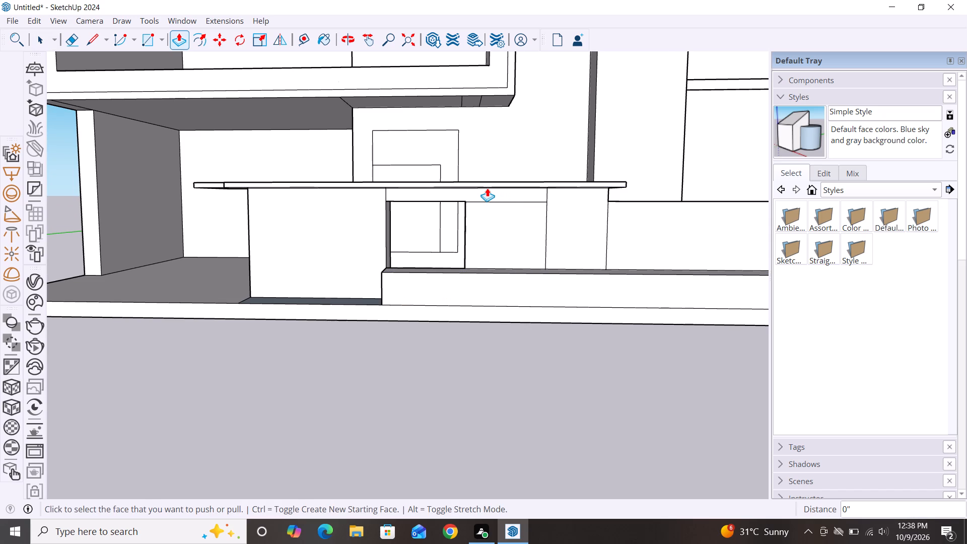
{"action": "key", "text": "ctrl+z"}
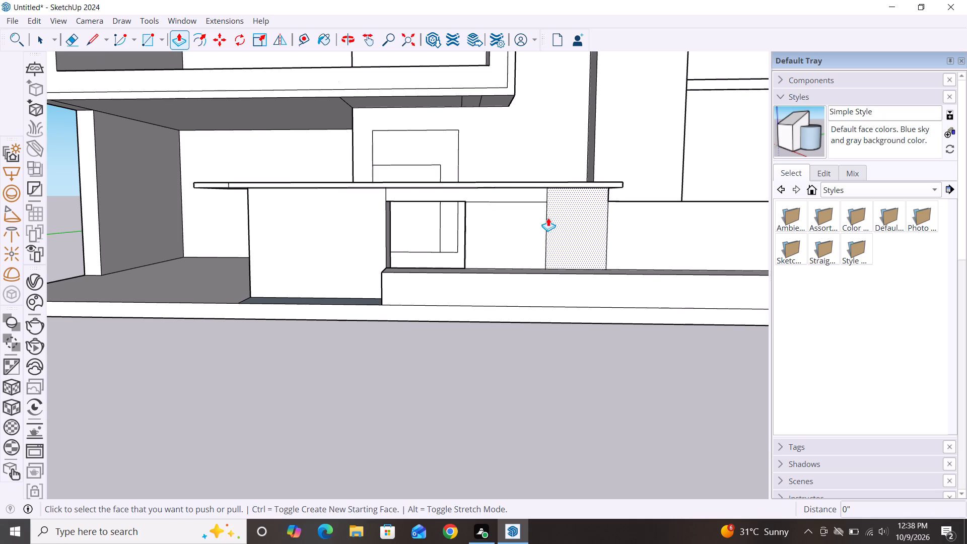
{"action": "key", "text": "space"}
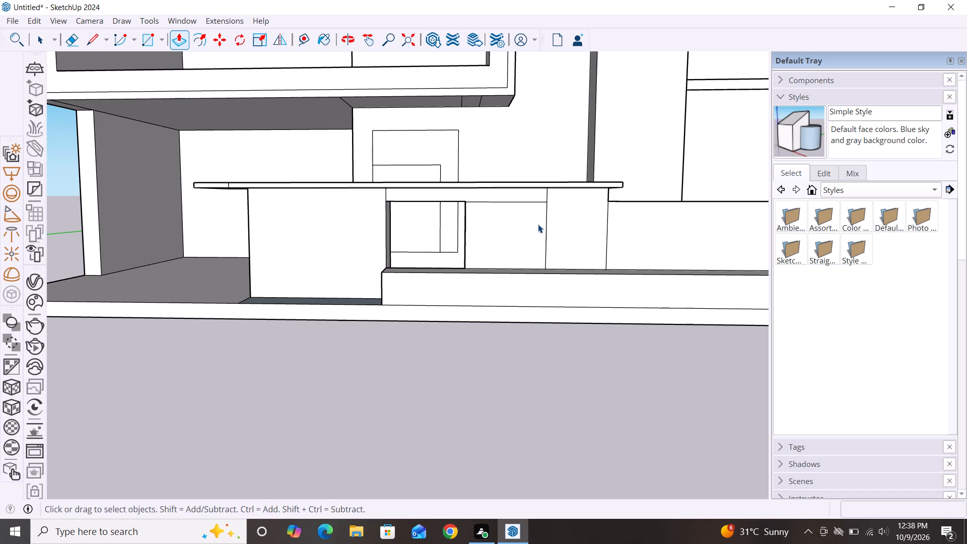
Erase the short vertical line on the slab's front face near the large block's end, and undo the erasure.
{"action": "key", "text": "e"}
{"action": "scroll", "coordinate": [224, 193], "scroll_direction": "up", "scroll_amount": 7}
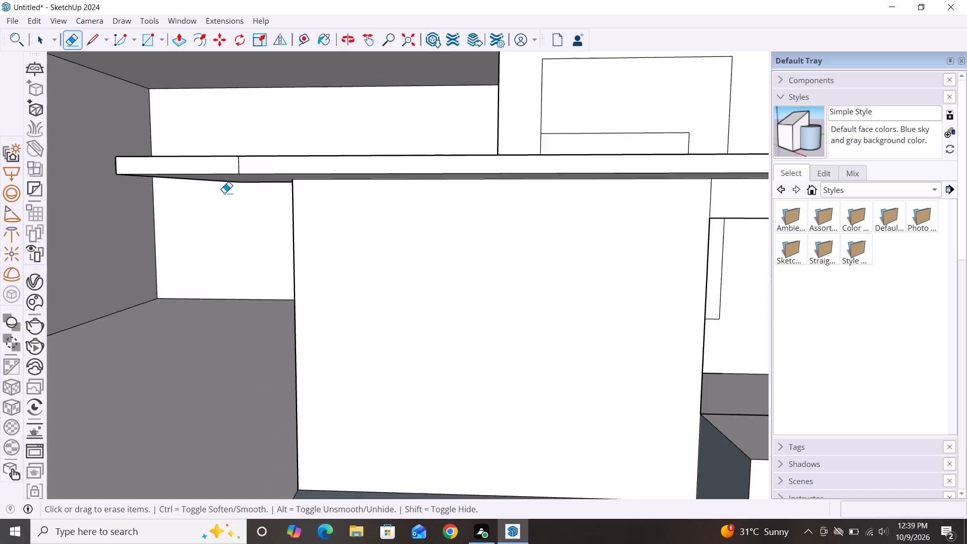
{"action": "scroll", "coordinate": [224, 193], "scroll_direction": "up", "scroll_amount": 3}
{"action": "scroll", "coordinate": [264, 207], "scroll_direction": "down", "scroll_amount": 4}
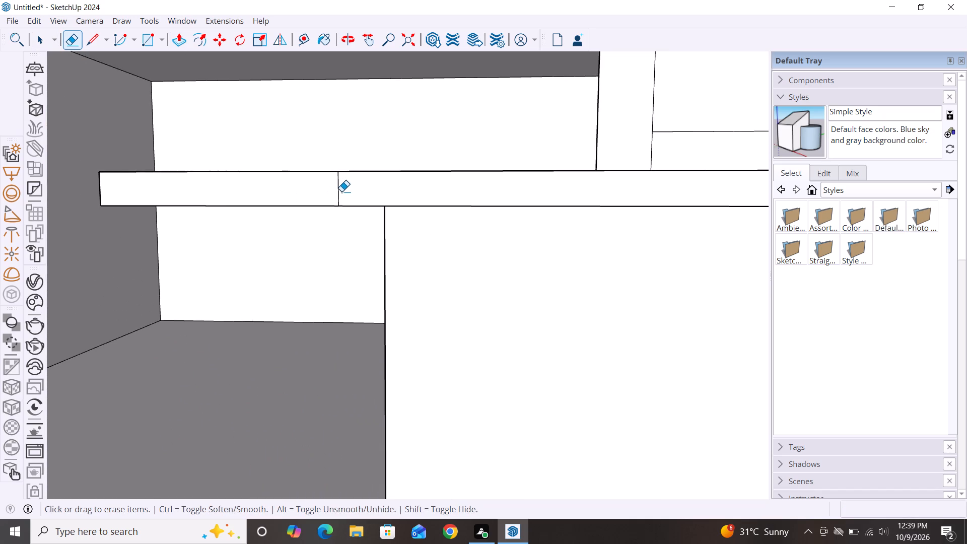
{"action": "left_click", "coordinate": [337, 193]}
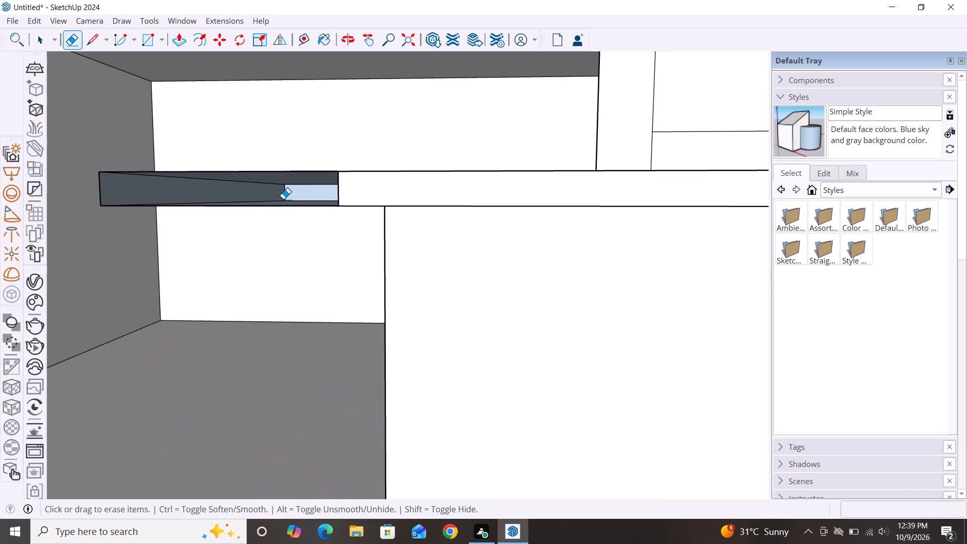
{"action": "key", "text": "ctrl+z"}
Push the slab's long front face back about 11 1/2" and bring the short end portion back flush with it.
{"action": "scroll", "coordinate": [283, 199], "scroll_direction": "down", "scroll_amount": 12}
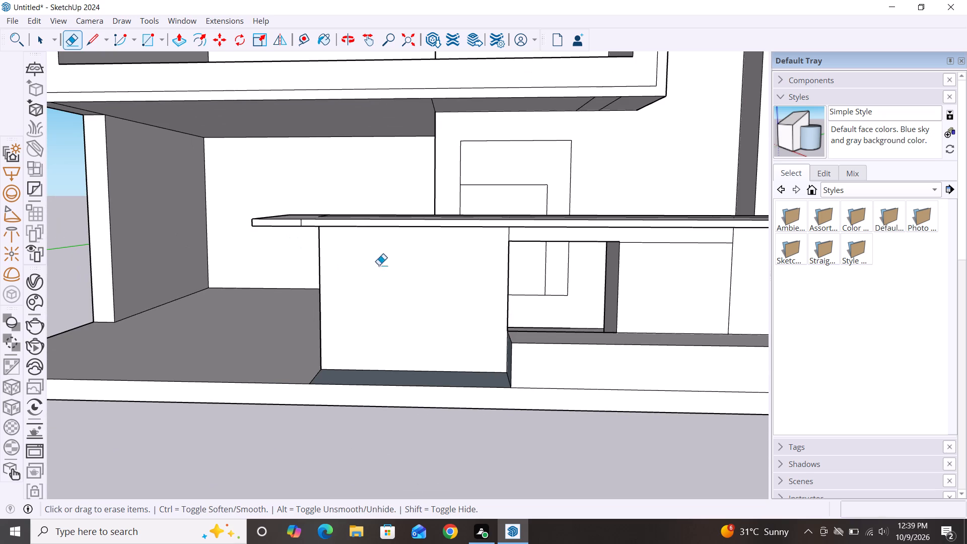
{"action": "scroll", "coordinate": [349, 264], "scroll_direction": "down", "scroll_amount": 3}
{"action": "middle_click_drag", "start_coordinate": [543, 266], "coordinate": [557, 319]}
{"action": "key", "text": "p"}
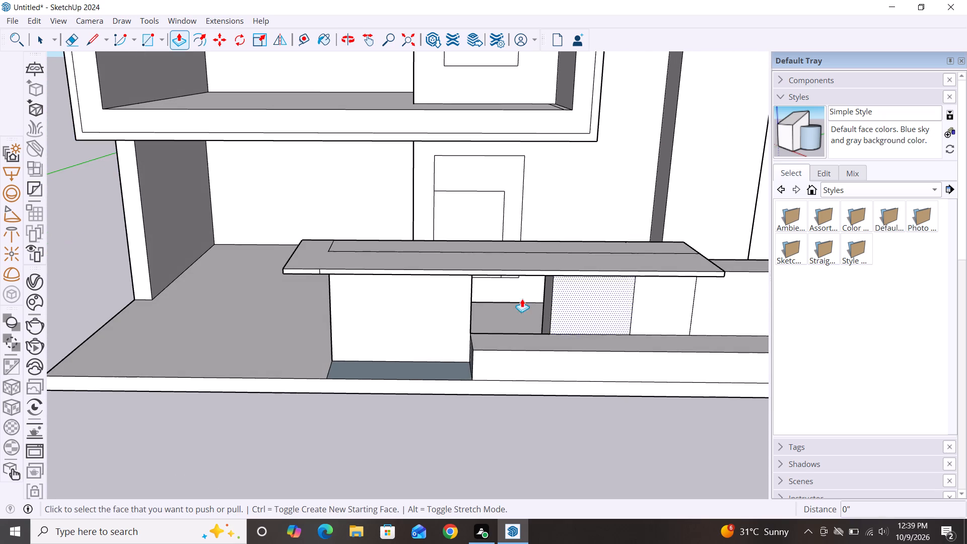
{"action": "left_click", "coordinate": [459, 272]}
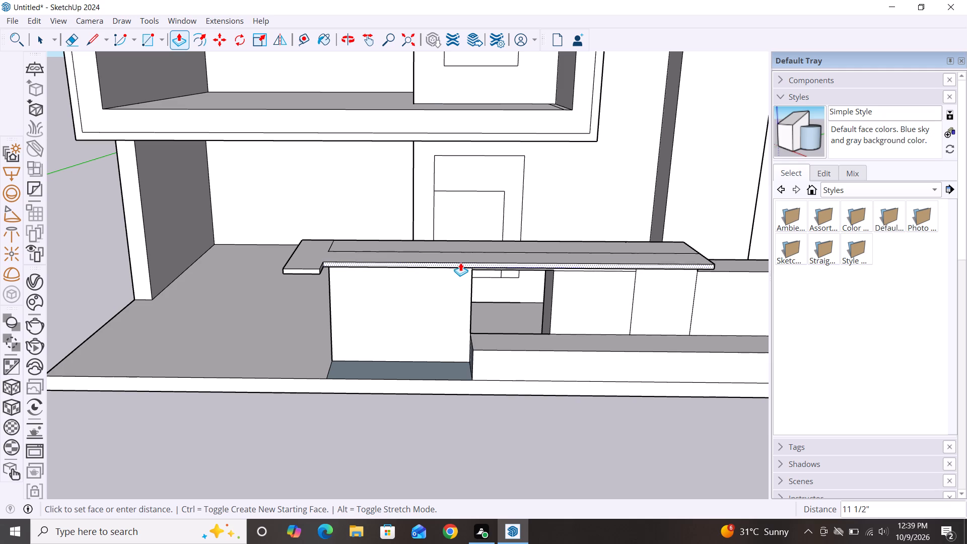
{"action": "left_click", "coordinate": [460, 262]}
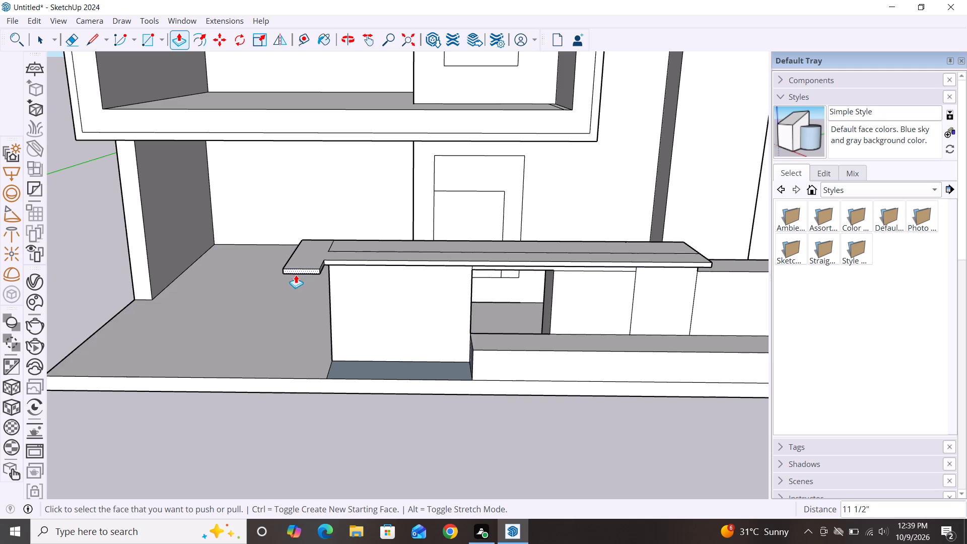
{"action": "left_click", "coordinate": [301, 269]}
{"action": "left_click", "coordinate": [342, 263]}
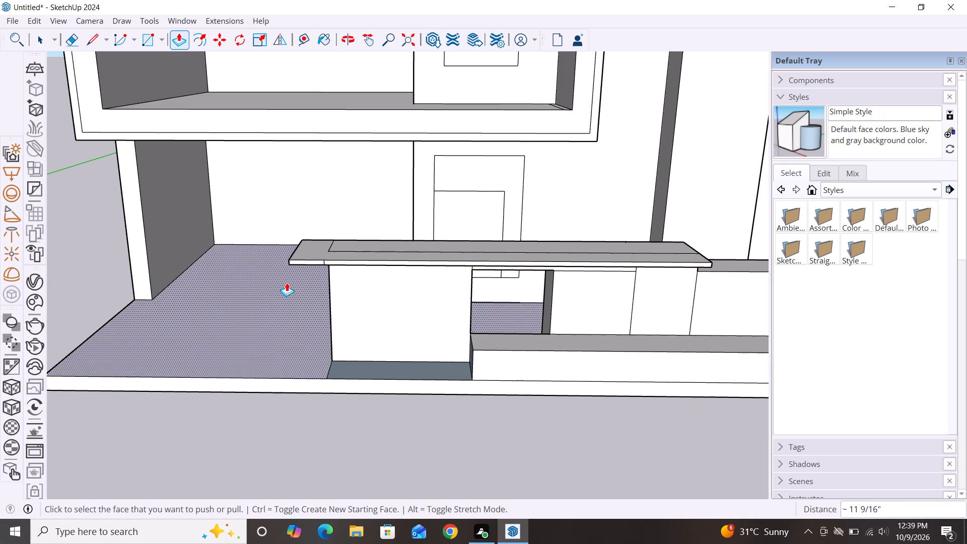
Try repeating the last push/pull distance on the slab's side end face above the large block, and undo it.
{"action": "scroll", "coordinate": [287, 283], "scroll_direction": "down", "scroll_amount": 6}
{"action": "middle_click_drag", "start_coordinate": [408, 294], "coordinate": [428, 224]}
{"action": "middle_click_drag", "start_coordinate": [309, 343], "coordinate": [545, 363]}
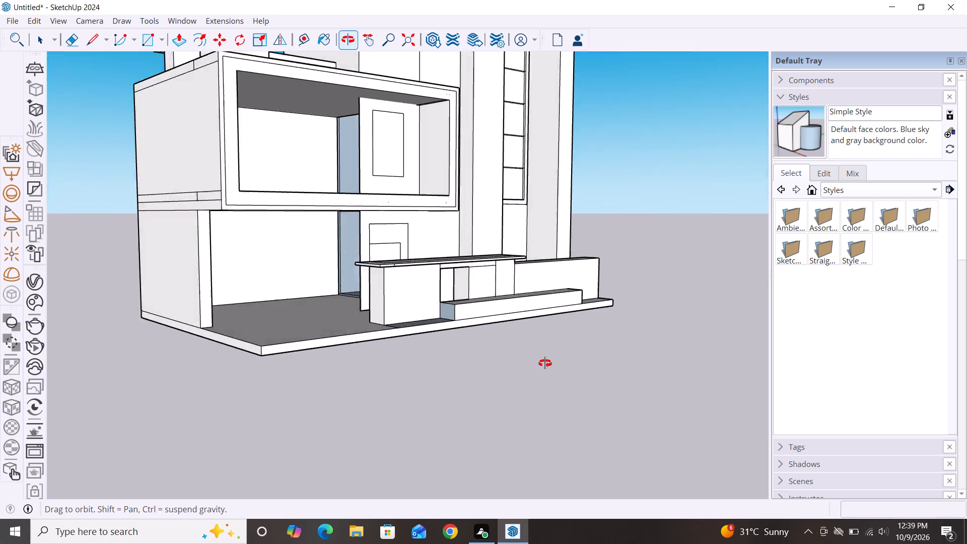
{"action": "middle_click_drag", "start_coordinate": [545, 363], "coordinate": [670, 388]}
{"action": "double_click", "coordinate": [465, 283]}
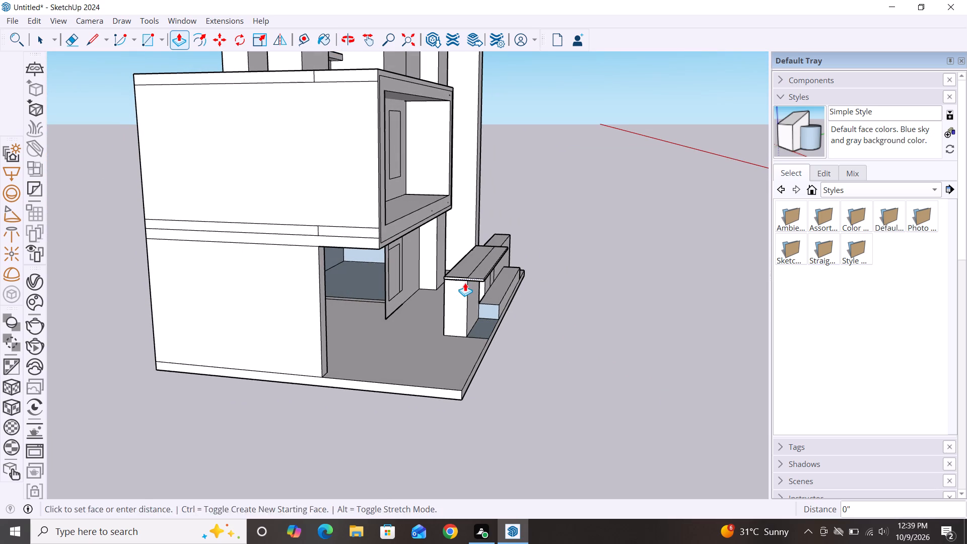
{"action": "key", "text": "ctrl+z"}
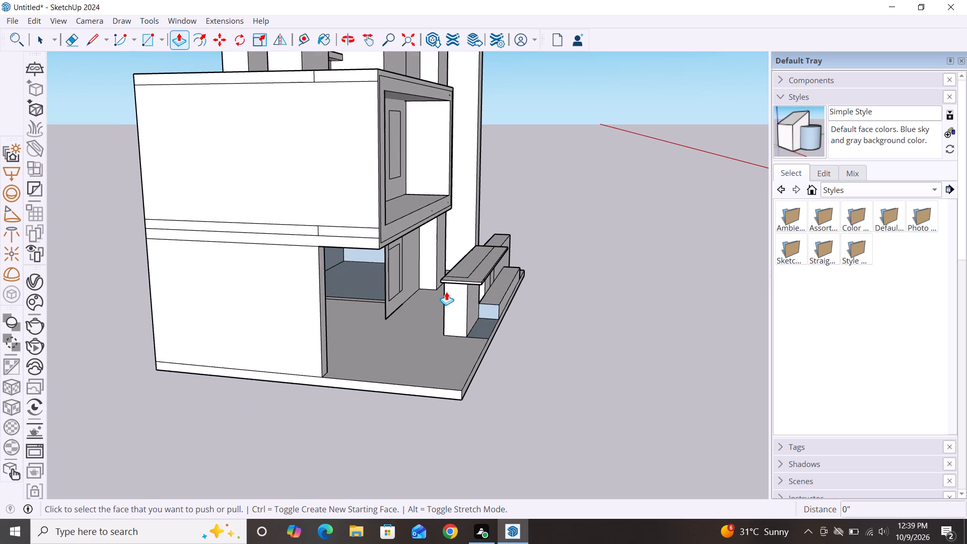
Push/pull the top slab's short end face above the large block by about 4".
{"action": "scroll", "coordinate": [425, 271], "scroll_direction": "up", "scroll_amount": 4}
{"action": "left_click", "coordinate": [467, 290]}
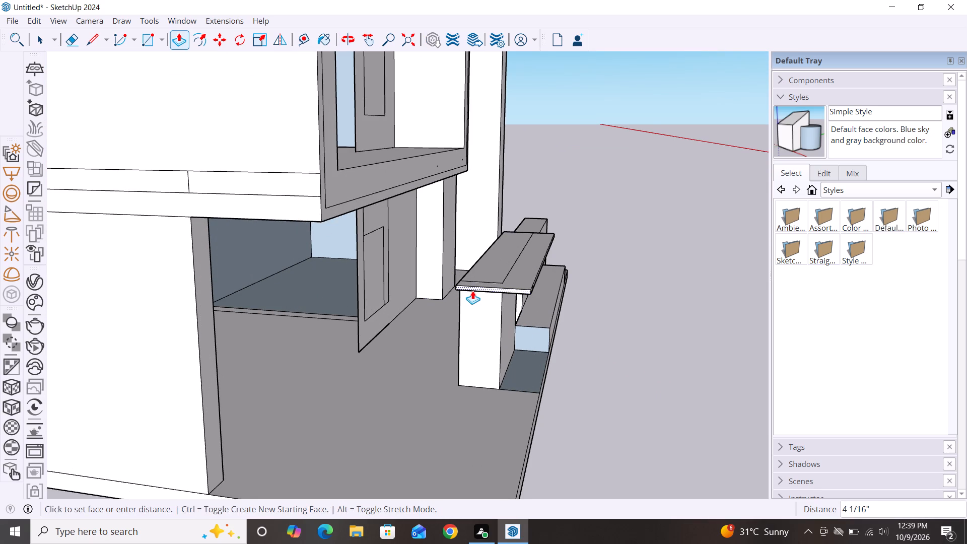
{"action": "left_click", "coordinate": [472, 291]}
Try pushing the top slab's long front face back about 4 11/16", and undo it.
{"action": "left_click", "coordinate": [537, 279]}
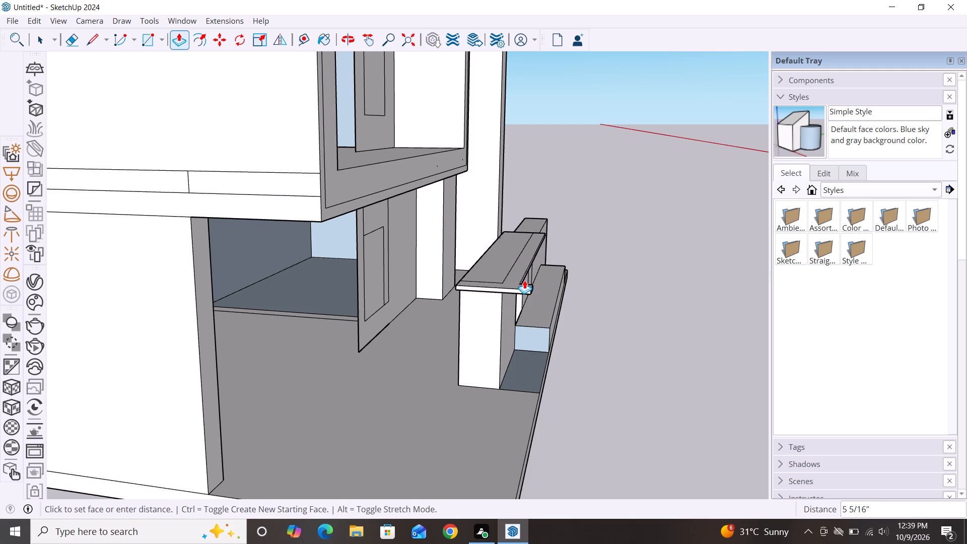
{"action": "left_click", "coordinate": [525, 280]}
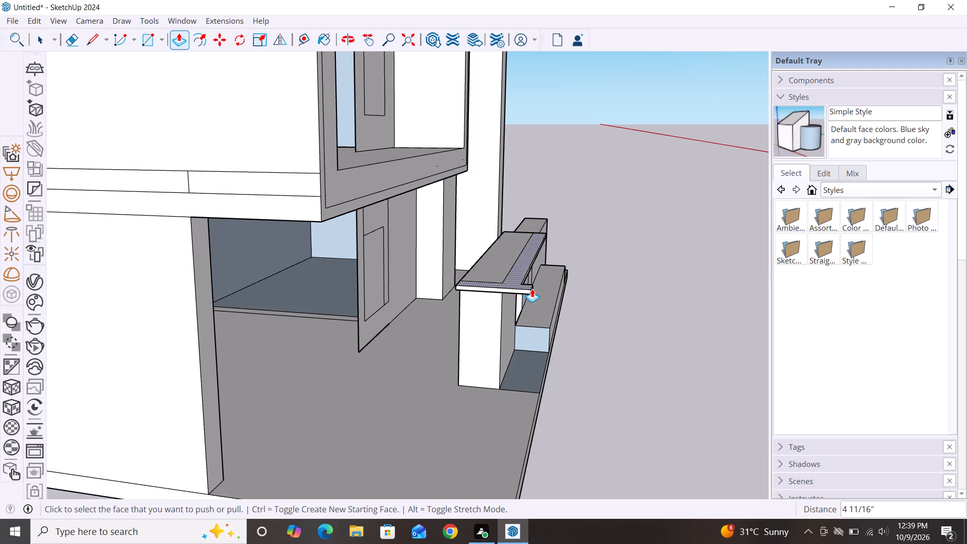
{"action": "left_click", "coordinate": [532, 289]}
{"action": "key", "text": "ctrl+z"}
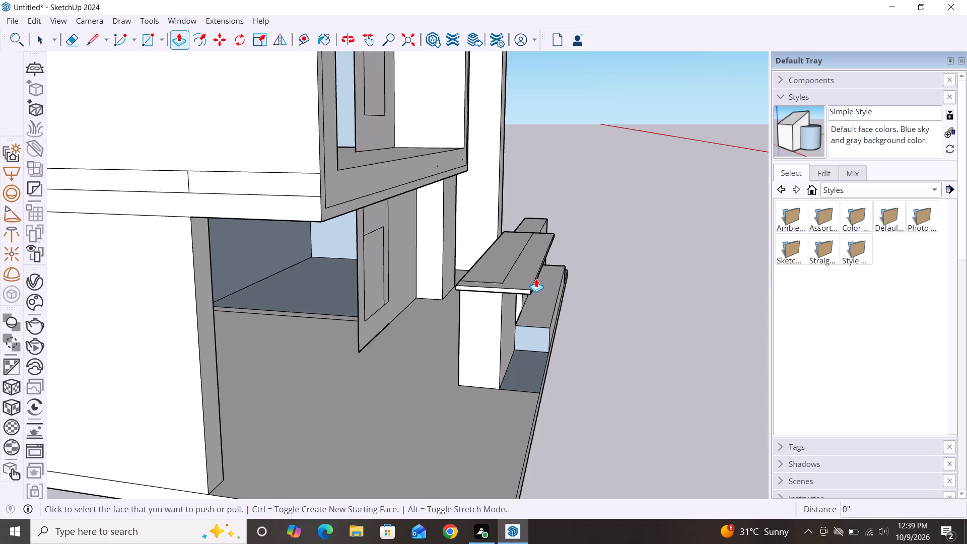
Push the slab's long front face back about 4 1/4" and bring its short corner portion back flush with it.
{"action": "left_click", "coordinate": [536, 279]}
{"action": "left_click", "coordinate": [526, 277]}
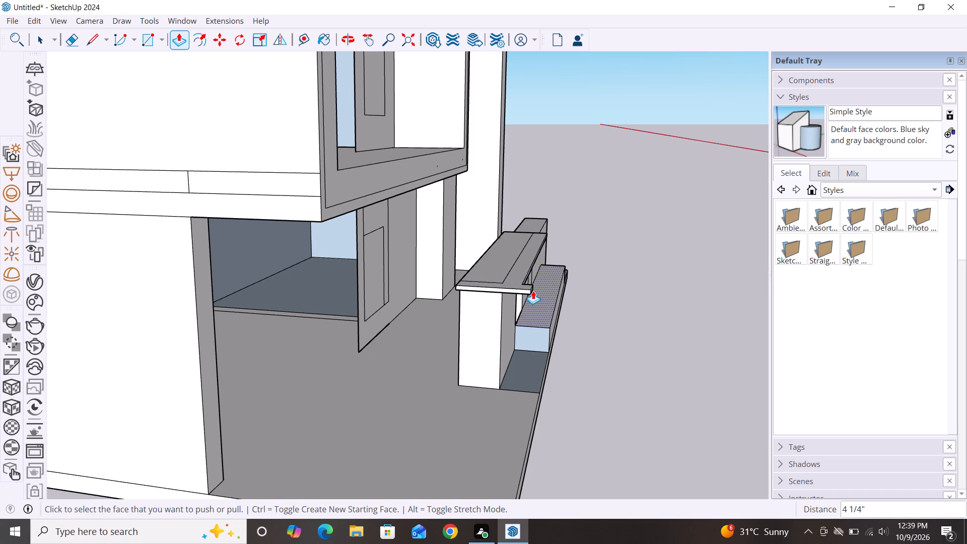
{"action": "left_click", "coordinate": [532, 289]}
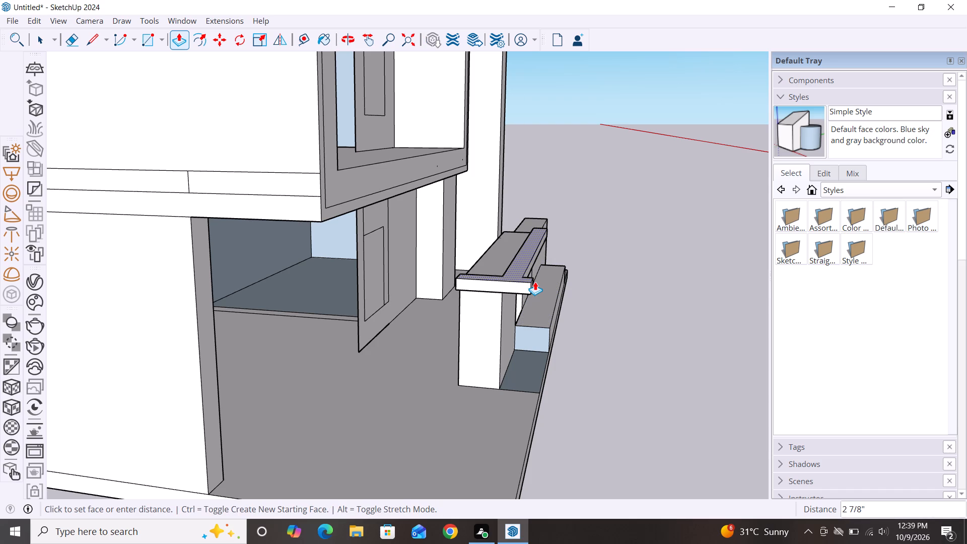
{"action": "key", "text": "Escape"}
{"action": "left_click", "coordinate": [531, 290]}
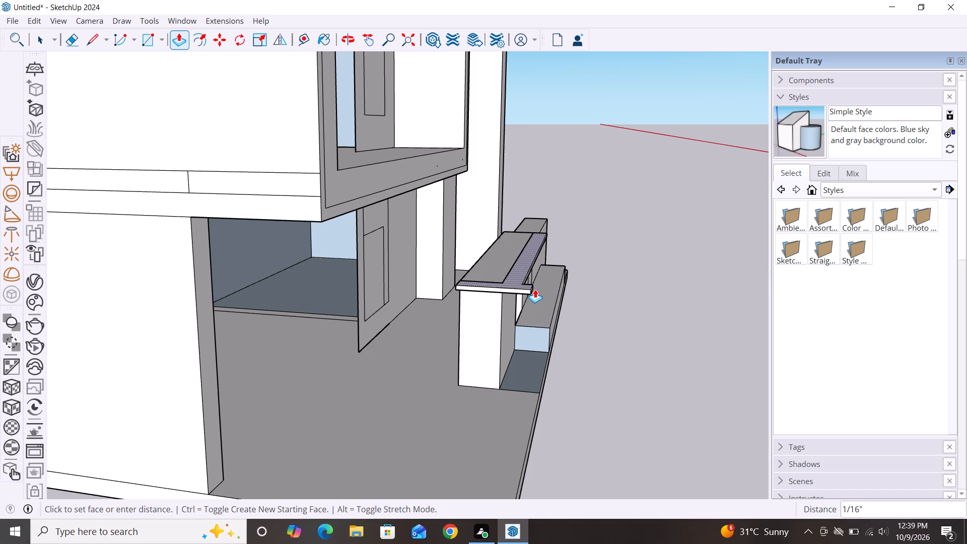
{"action": "key", "text": "Escape"}
{"action": "scroll", "coordinate": [535, 289], "scroll_direction": "up", "scroll_amount": 10}
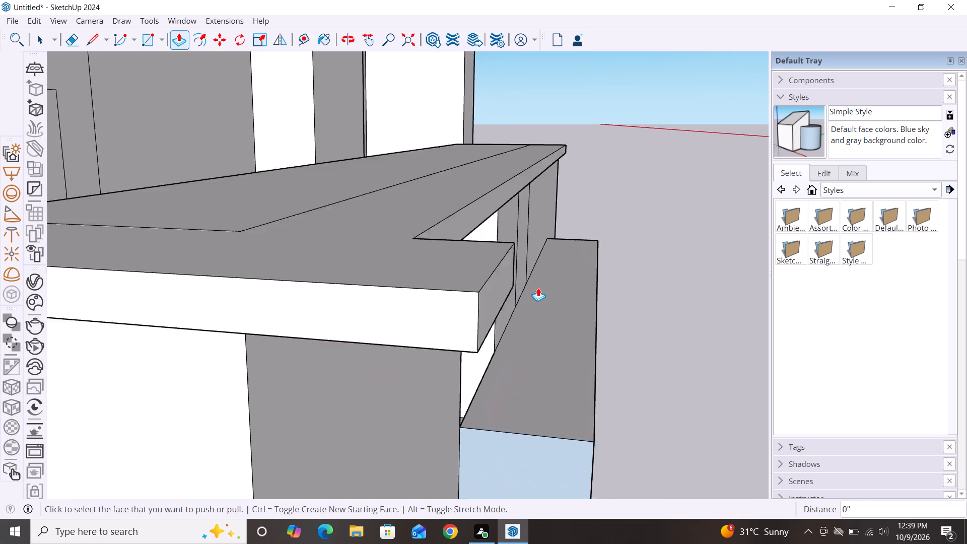
{"action": "left_click", "coordinate": [386, 312]}
{"action": "left_click", "coordinate": [438, 158]}
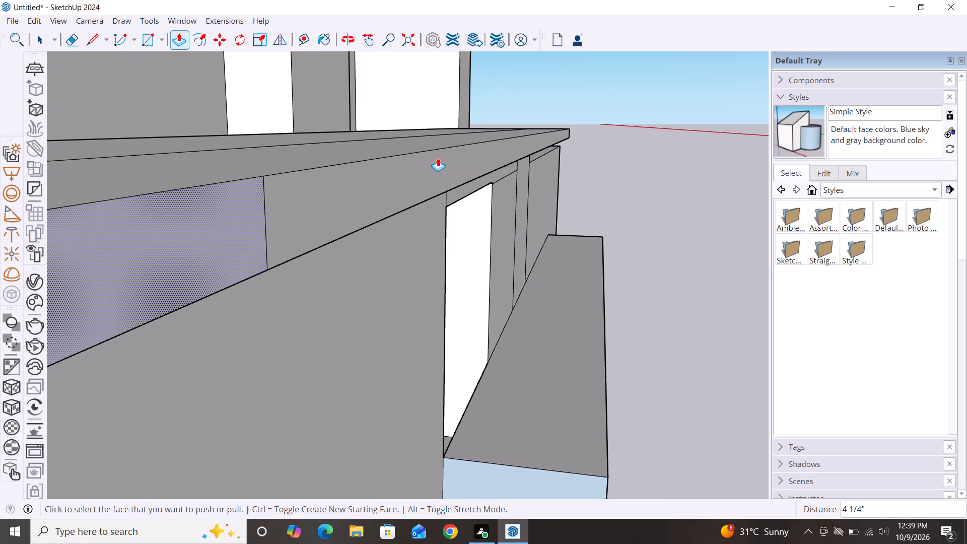
{"action": "key", "text": "space"}
Erase the leftover inner outline lines on the top face of the slab over the boundary blocks.
{"action": "scroll", "coordinate": [526, 171], "scroll_direction": "down", "scroll_amount": 6}
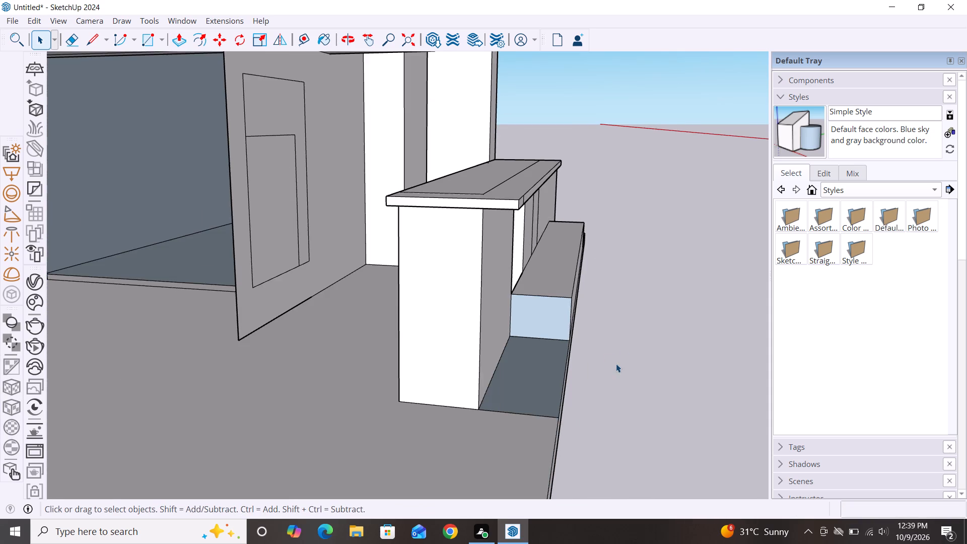
{"action": "middle_click_drag", "start_coordinate": [616, 364], "coordinate": [341, 411]}
{"action": "scroll", "coordinate": [398, 219], "scroll_direction": "down", "scroll_amount": 3}
{"action": "scroll", "coordinate": [458, 277], "scroll_direction": "down", "scroll_amount": 3}
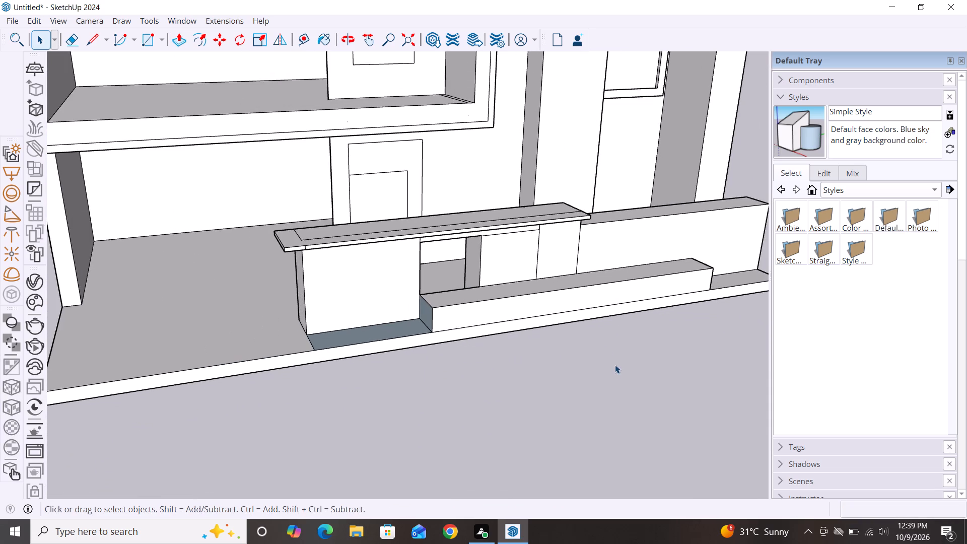
{"action": "middle_click_drag", "start_coordinate": [615, 365], "coordinate": [554, 384]}
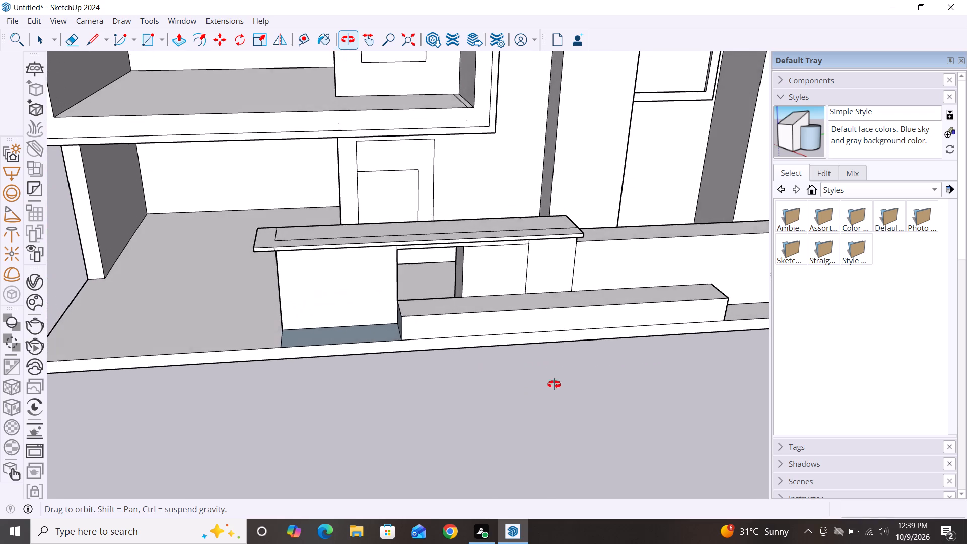
{"action": "middle_click_drag", "start_coordinate": [554, 384], "coordinate": [555, 385]}
{"action": "scroll", "coordinate": [354, 246], "scroll_direction": "up", "scroll_amount": 4}
{"action": "key", "text": "e"}
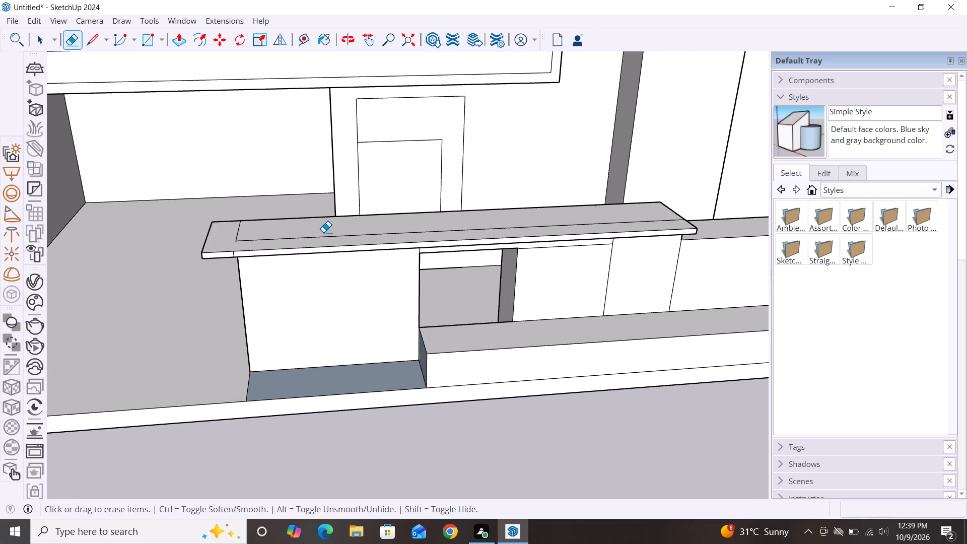
{"action": "left_click", "coordinate": [326, 236]}
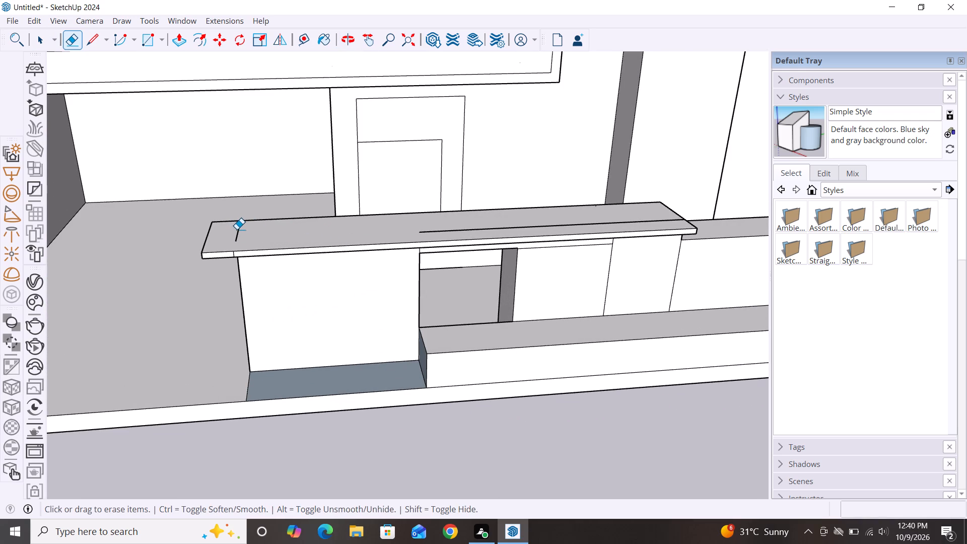
{"action": "left_click", "coordinate": [237, 229]}
{"action": "left_click", "coordinate": [477, 228]}
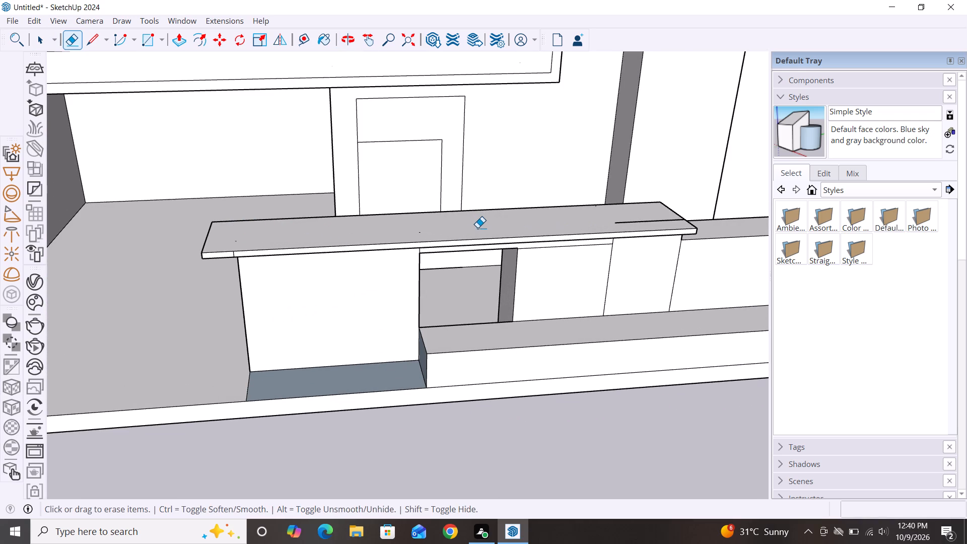
{"action": "left_click", "coordinate": [648, 221]}
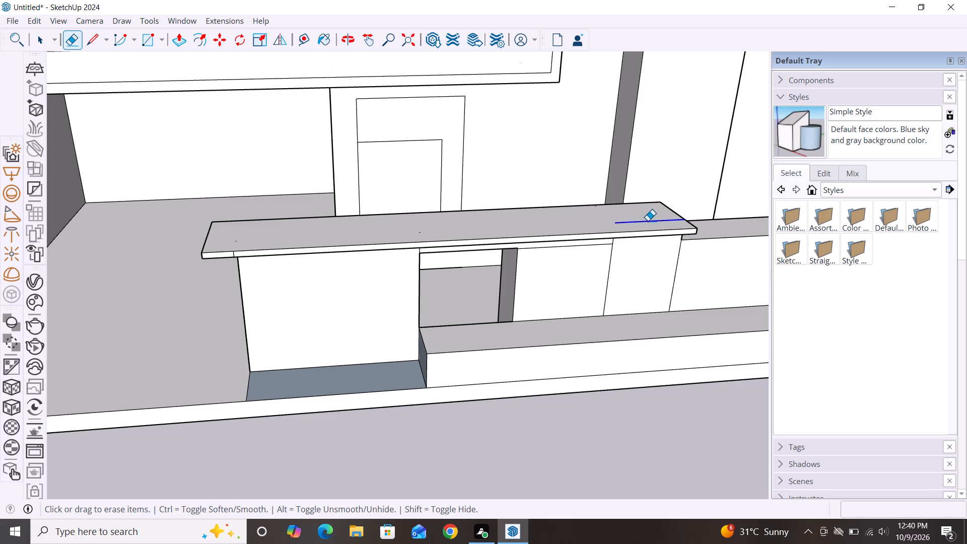
{"action": "scroll", "coordinate": [429, 251], "scroll_direction": "down", "scroll_amount": 3}
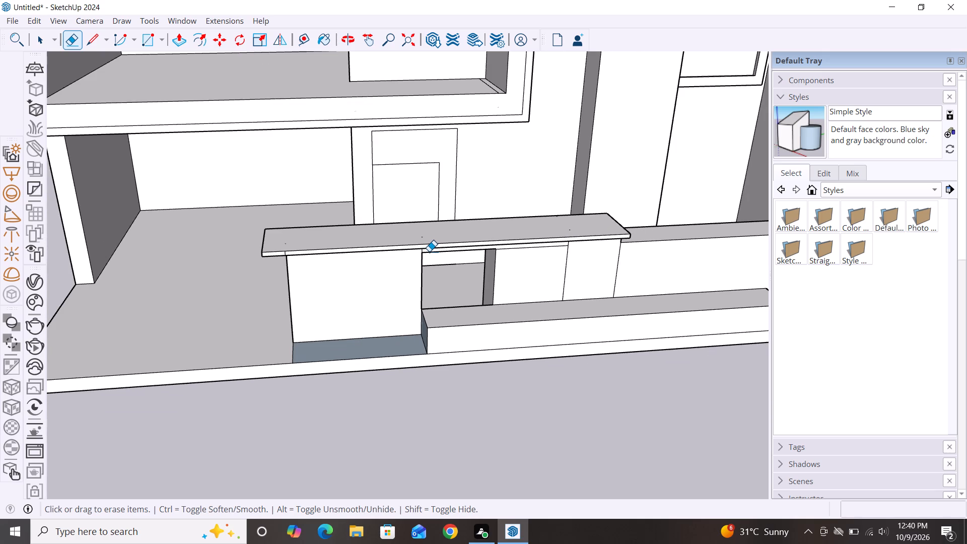
{"action": "scroll", "coordinate": [381, 254], "scroll_direction": "down", "scroll_amount": 2}
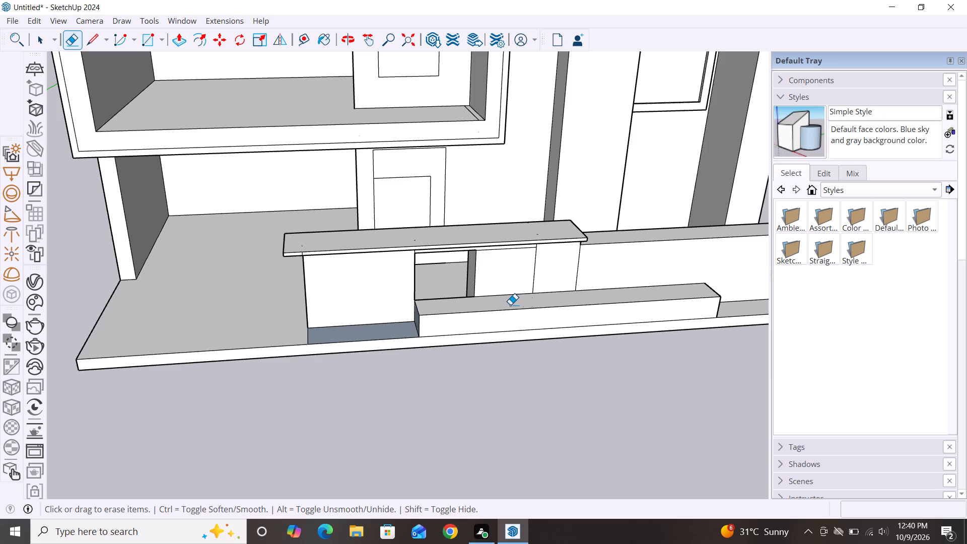
{"action": "middle_click_drag", "start_coordinate": [532, 345], "coordinate": [532, 290]}
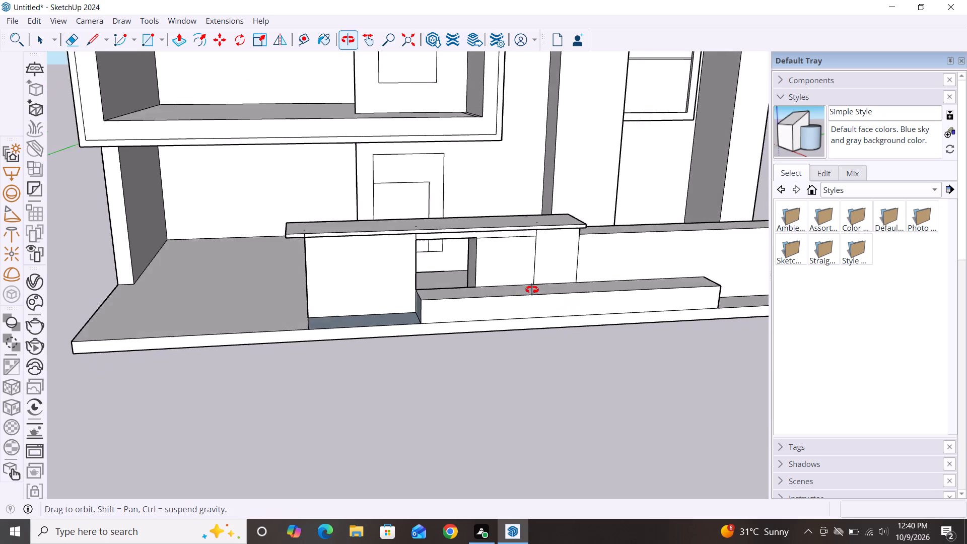
{"action": "middle_click_drag", "start_coordinate": [532, 290], "coordinate": [526, 283]}
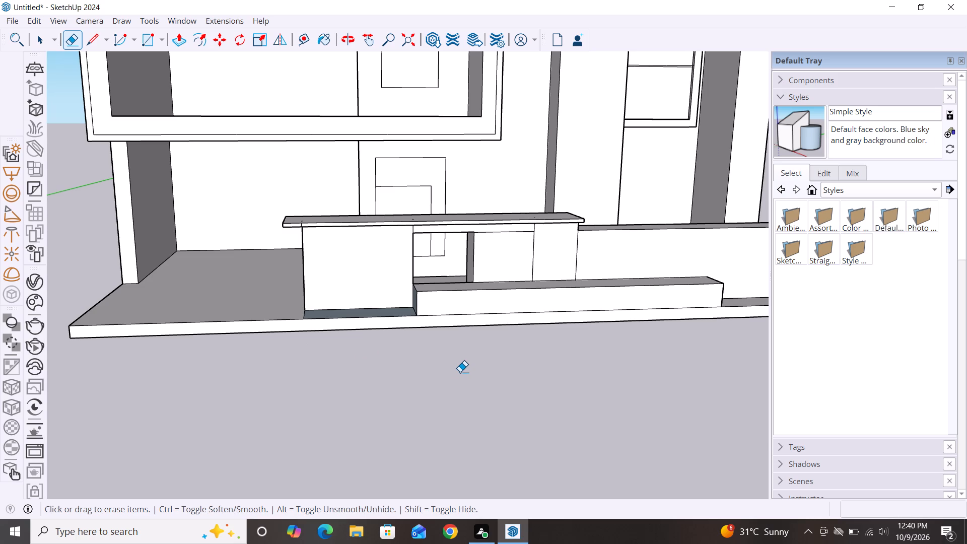
{"action": "key", "text": "space"}
Extend the low front block's end face about 4' 7 7/16" along the large block, flush with its outer end.
{"action": "scroll", "coordinate": [302, 386], "scroll_direction": "down", "scroll_amount": 2}
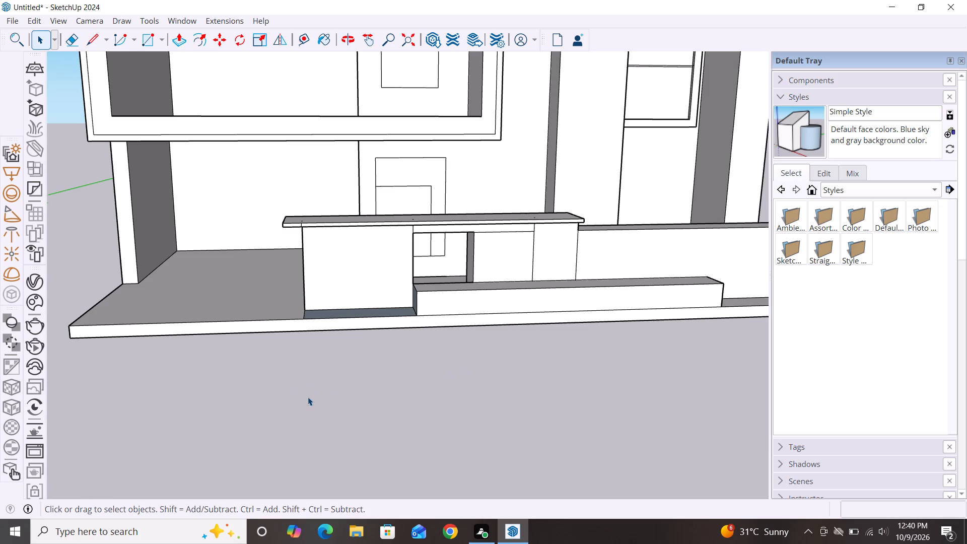
{"action": "middle_click_drag", "start_coordinate": [371, 410], "coordinate": [496, 427]}
{"action": "key", "text": "p"}
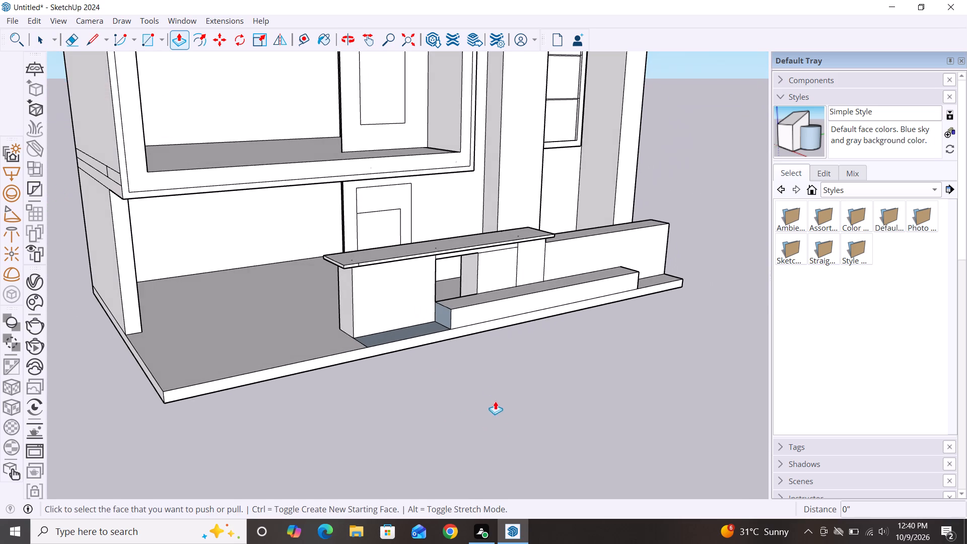
{"action": "left_click", "coordinate": [442, 310]}
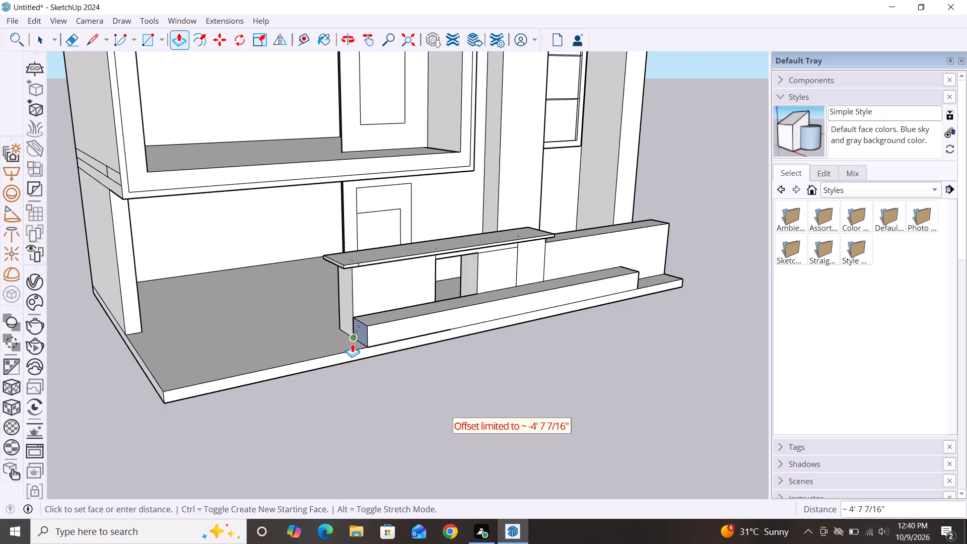
{"action": "double_click", "coordinate": [363, 345]}
{"action": "key", "text": "space"}
Examine the whole facade from the front, including the boundary blocks, slab and open ground-floor area.
{"action": "scroll", "coordinate": [373, 268], "scroll_direction": "down", "scroll_amount": 3}
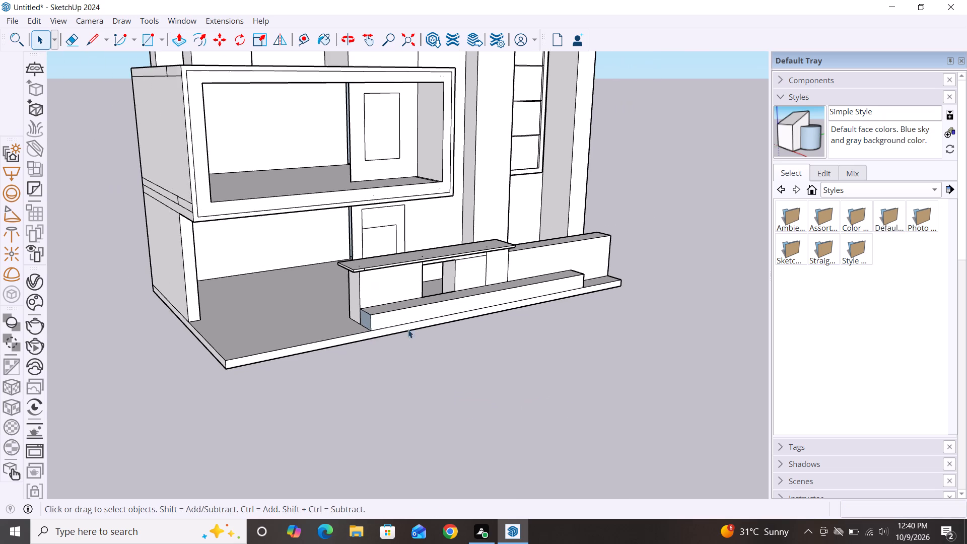
{"action": "middle_click_drag", "start_coordinate": [501, 451], "coordinate": [313, 380]}
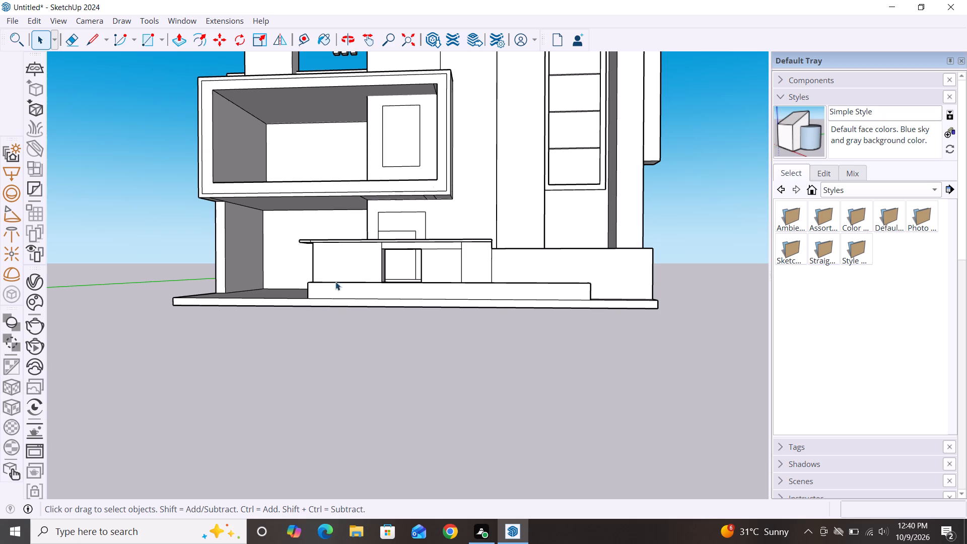
{"action": "scroll", "coordinate": [462, 322], "scroll_direction": "down", "scroll_amount": 3}
{"action": "scroll", "coordinate": [506, 356], "scroll_direction": "down", "scroll_amount": 4}
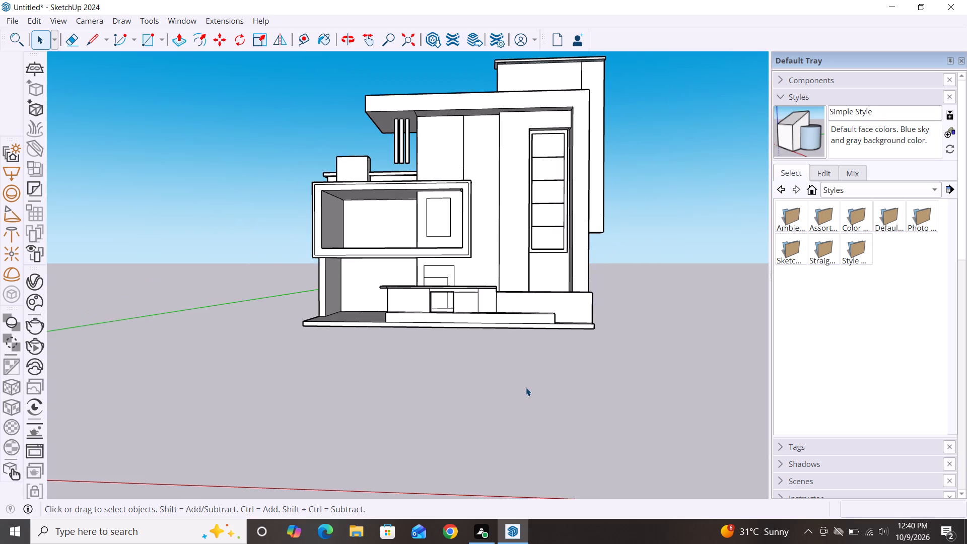
{"action": "scroll", "coordinate": [472, 259], "scroll_direction": "up", "scroll_amount": 3}
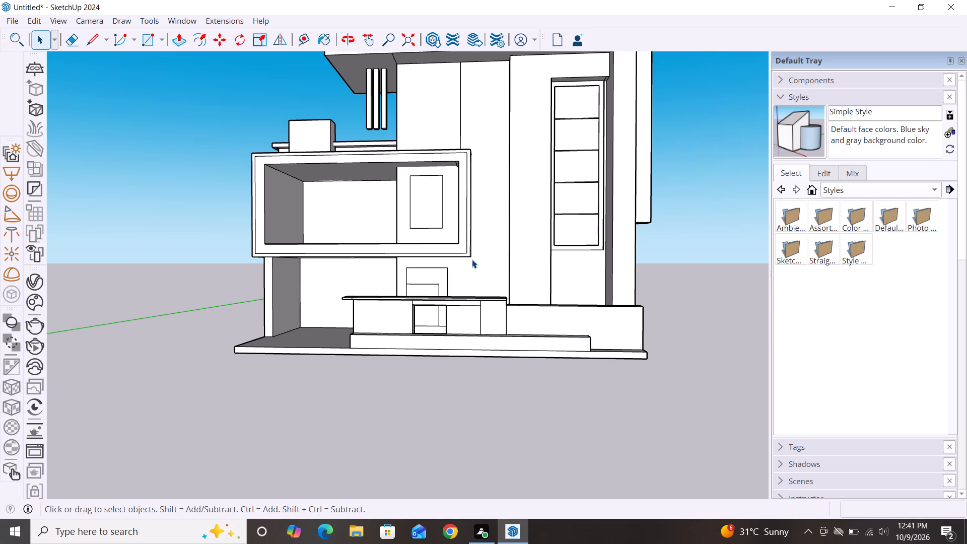
{"action": "scroll", "coordinate": [376, 276], "scroll_direction": "down", "scroll_amount": 3}
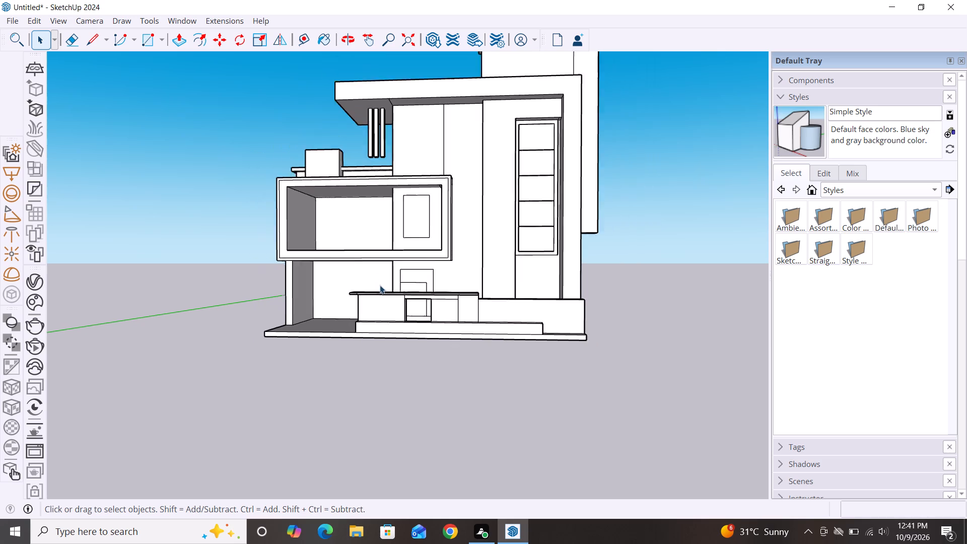
{"action": "scroll", "coordinate": [380, 285], "scroll_direction": "down", "scroll_amount": 2}
{"action": "middle_click_drag", "start_coordinate": [341, 311], "coordinate": [348, 314]}
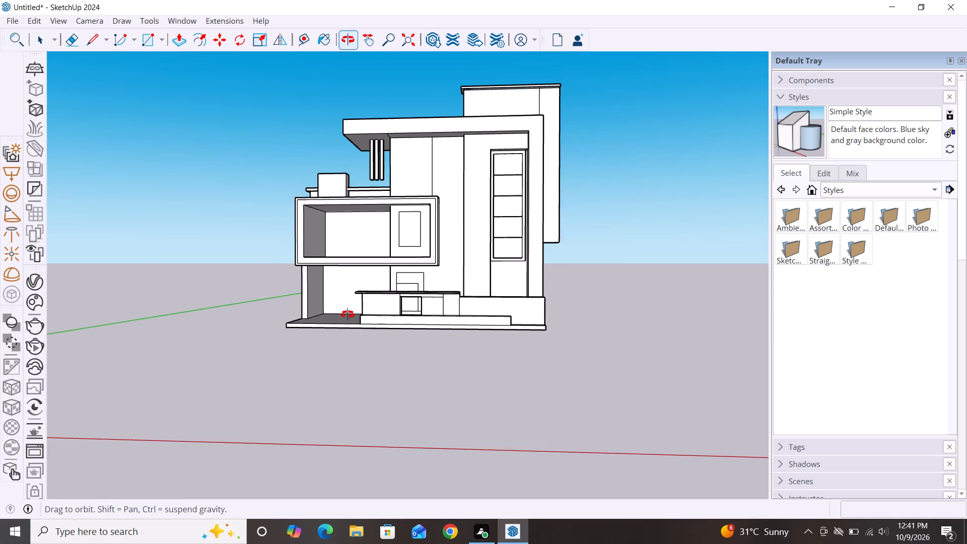
{"action": "middle_click_drag", "start_coordinate": [348, 314], "coordinate": [397, 329]}
{"action": "scroll", "coordinate": [386, 188], "scroll_direction": "up", "scroll_amount": 4}
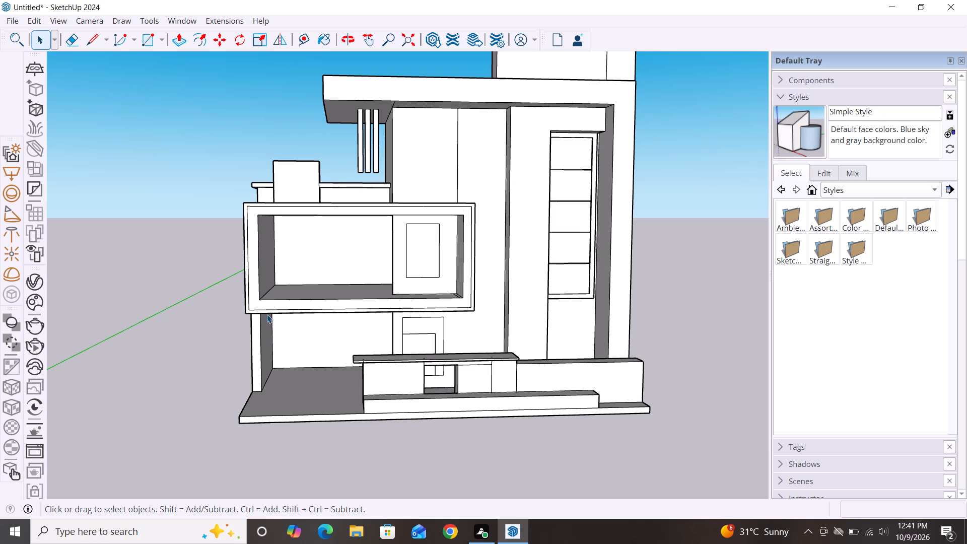
{"action": "double_click", "coordinate": [666, 342]}
{"action": "scroll", "coordinate": [256, 403], "scroll_direction": "up", "scroll_amount": 3}
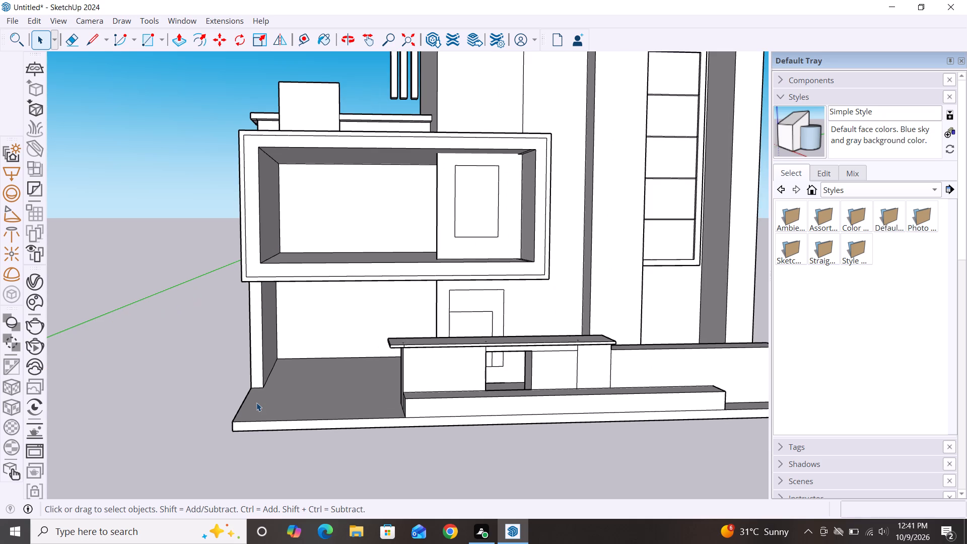
Draw a rectangle about 1' 3/8" by 1' 11 1/4" on the base slab near its open front corner, before the ground-floor side wall.
{"action": "key", "text": "r"}
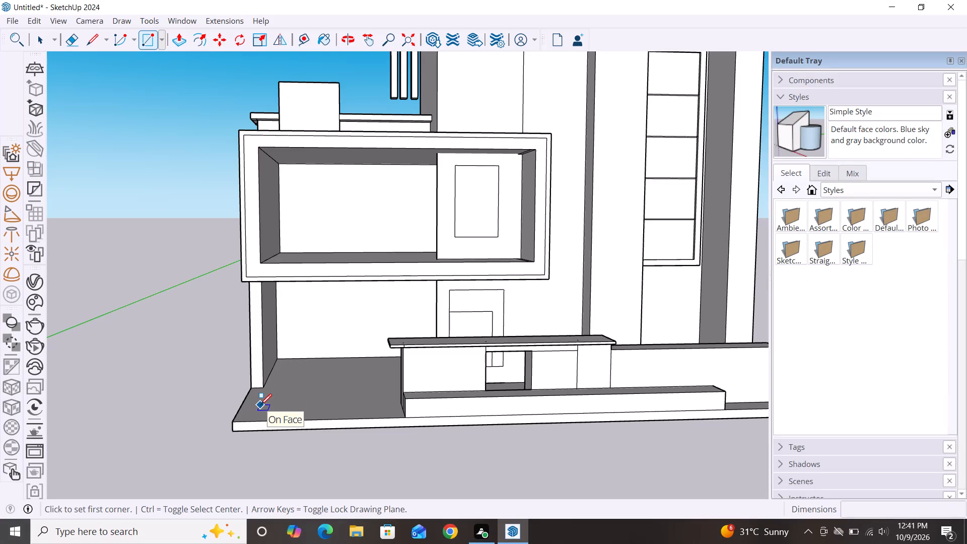
{"action": "scroll", "coordinate": [188, 395], "scroll_direction": "up", "scroll_amount": 1}
{"action": "scroll", "coordinate": [175, 391], "scroll_direction": "down", "scroll_amount": 2}
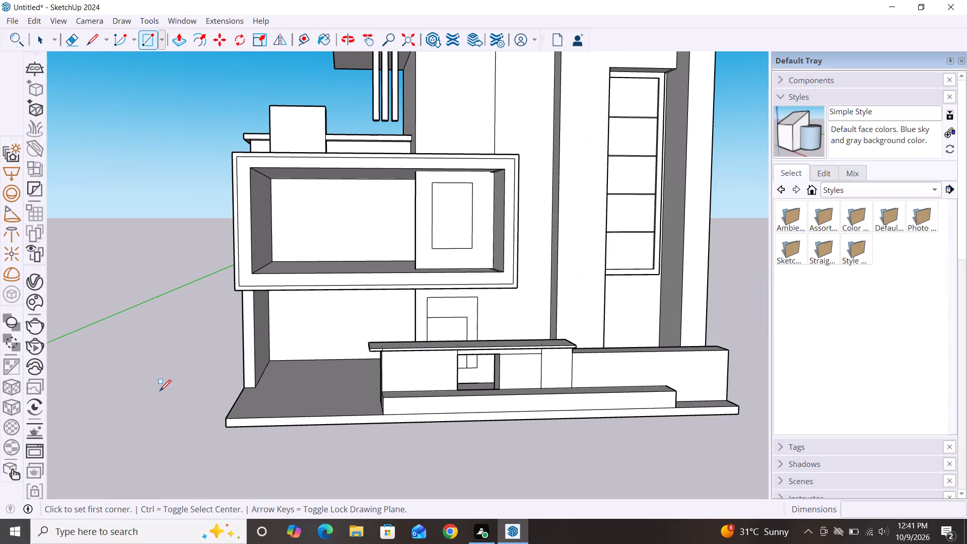
{"action": "scroll", "coordinate": [156, 390], "scroll_direction": "down", "scroll_amount": 1}
{"action": "scroll", "coordinate": [93, 392], "scroll_direction": "down", "scroll_amount": 2}
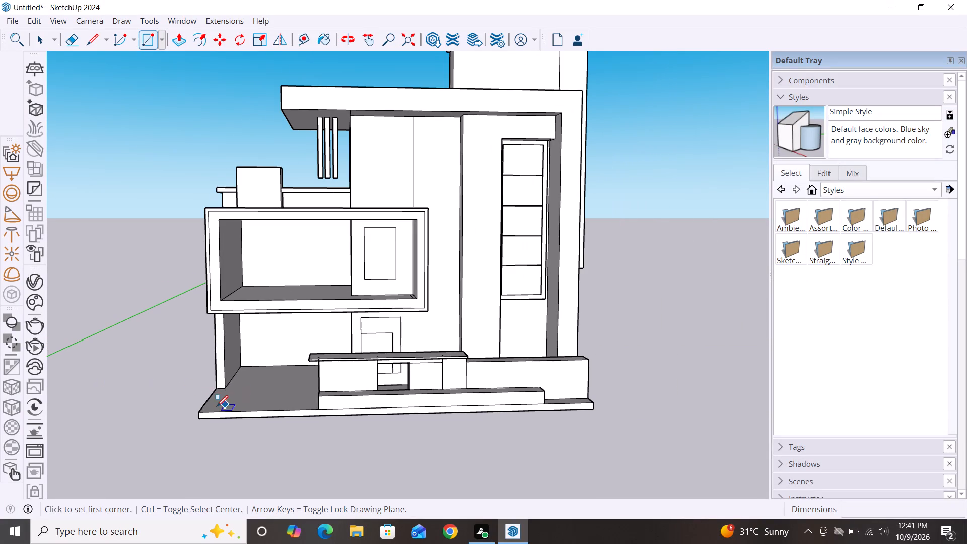
{"action": "scroll", "coordinate": [216, 406], "scroll_direction": "up", "scroll_amount": 2}
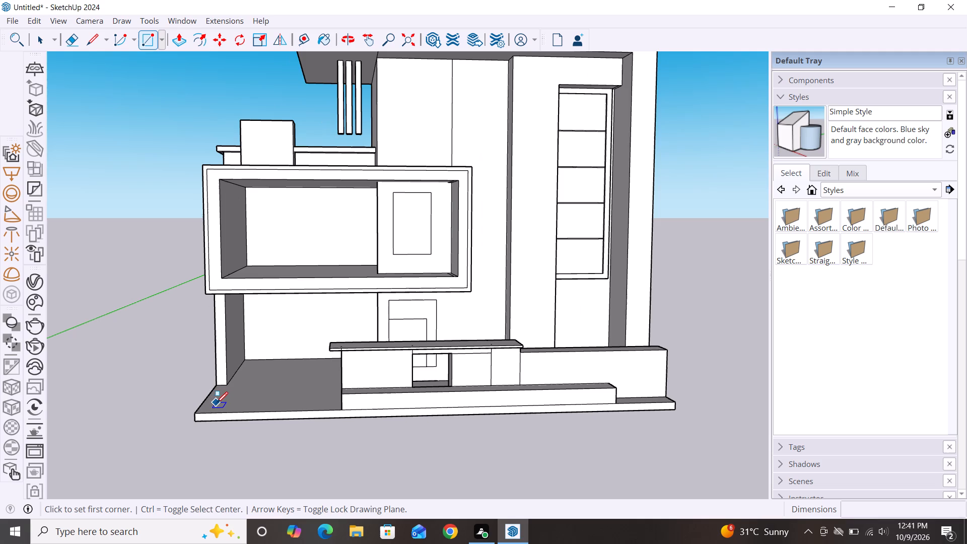
{"action": "scroll", "coordinate": [219, 404], "scroll_direction": "up", "scroll_amount": 3}
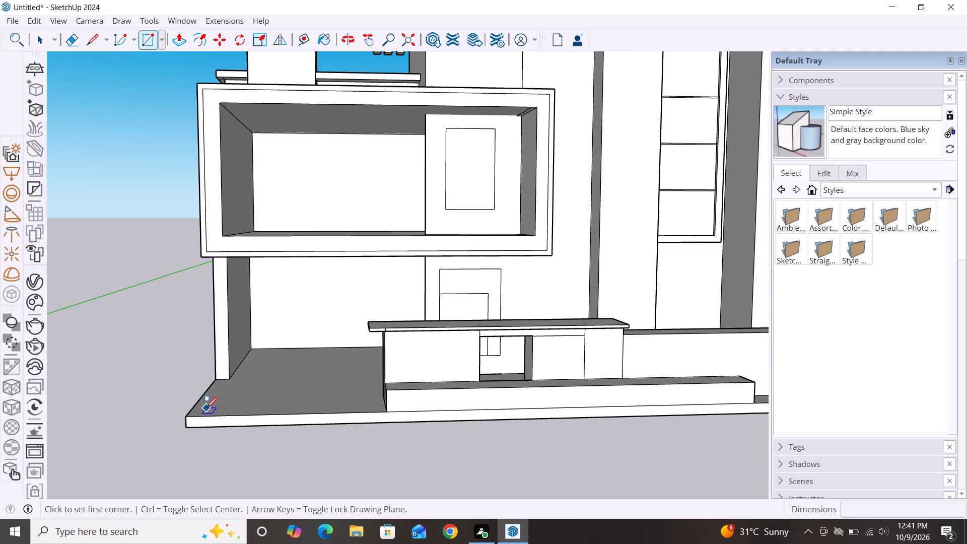
{"action": "left_click", "coordinate": [209, 401]}
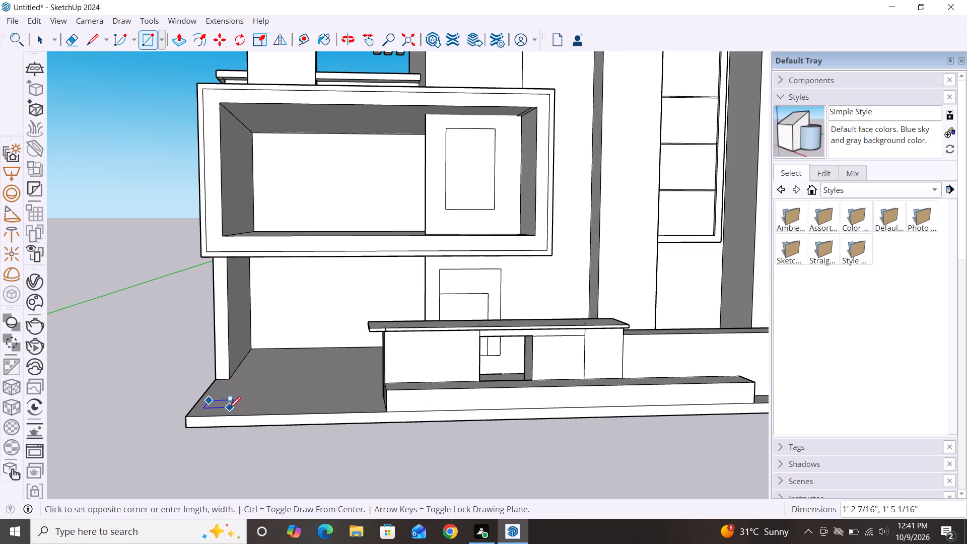
{"action": "double_click", "coordinate": [224, 411]}
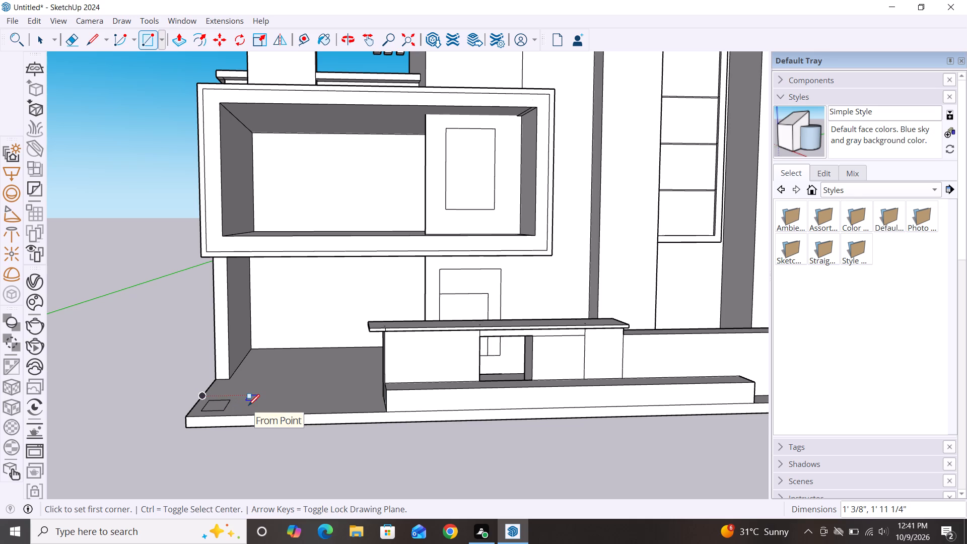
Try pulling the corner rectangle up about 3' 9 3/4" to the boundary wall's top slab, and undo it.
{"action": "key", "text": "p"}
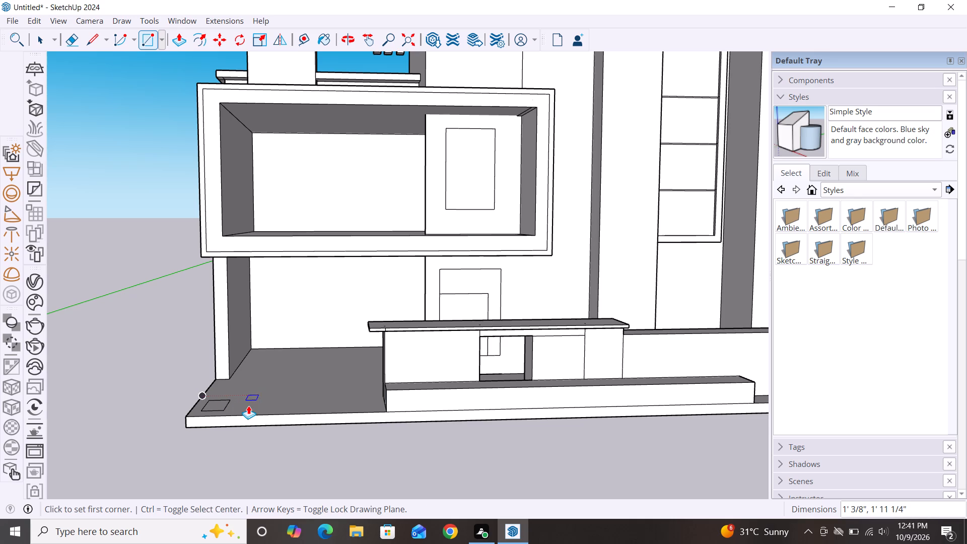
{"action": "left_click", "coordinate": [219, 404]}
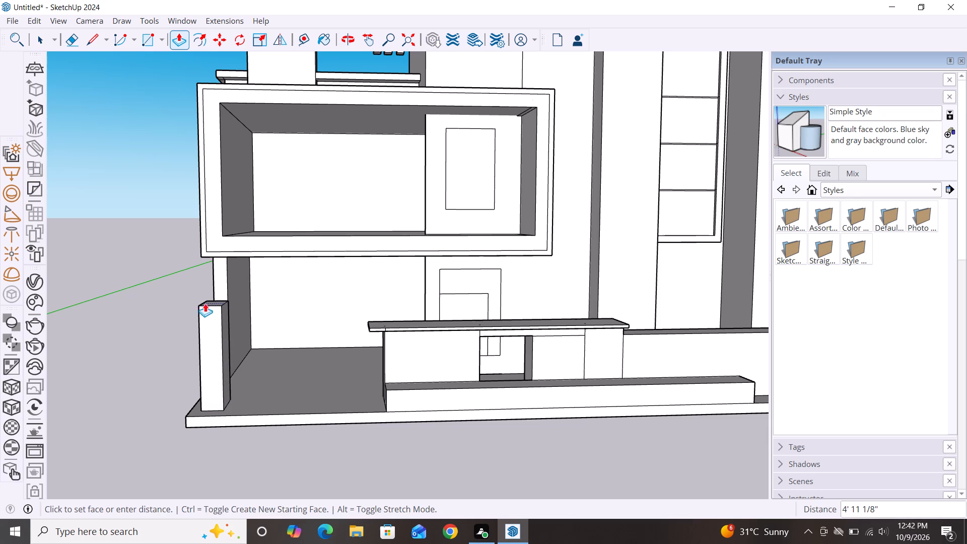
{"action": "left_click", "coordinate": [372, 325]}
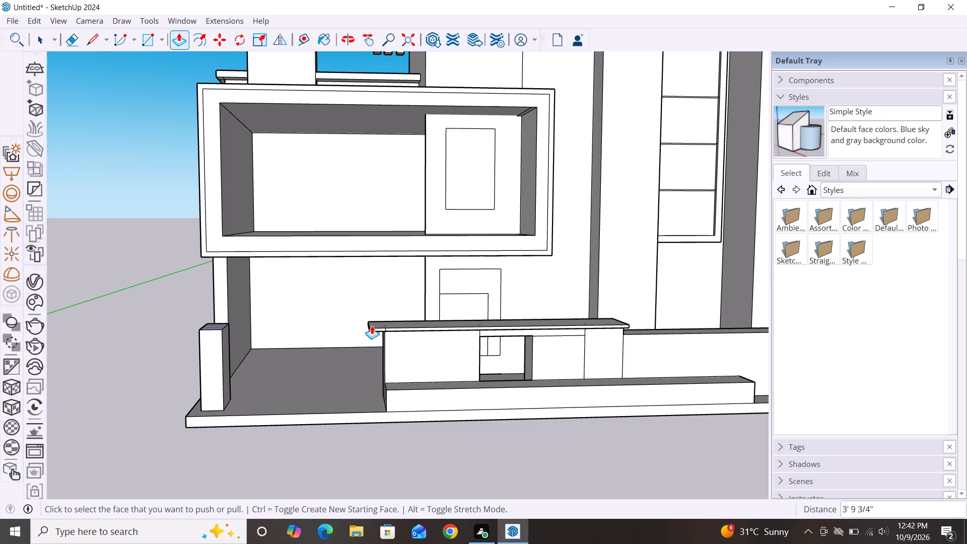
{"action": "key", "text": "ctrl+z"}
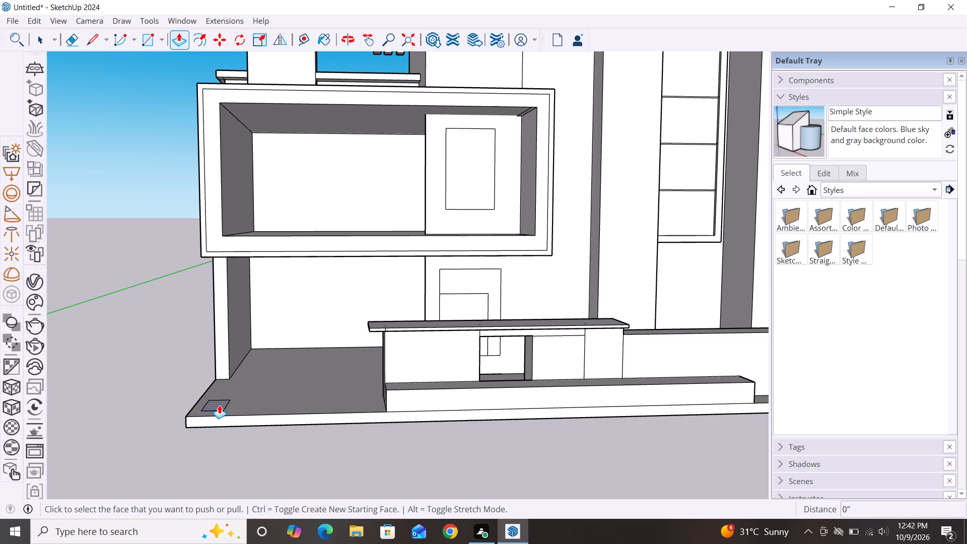
Extrude the corner rectangle up about 3' 7 15/16" into a pillar, level with the underside of the boundary wall's top slab.
{"action": "left_click", "coordinate": [219, 405]}
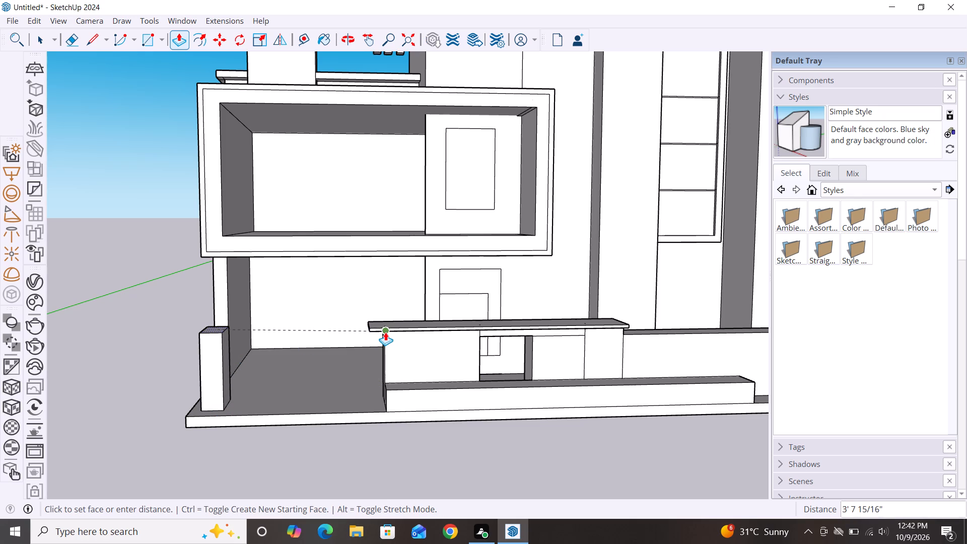
{"action": "scroll", "coordinate": [385, 332], "scroll_direction": "up", "scroll_amount": 5}
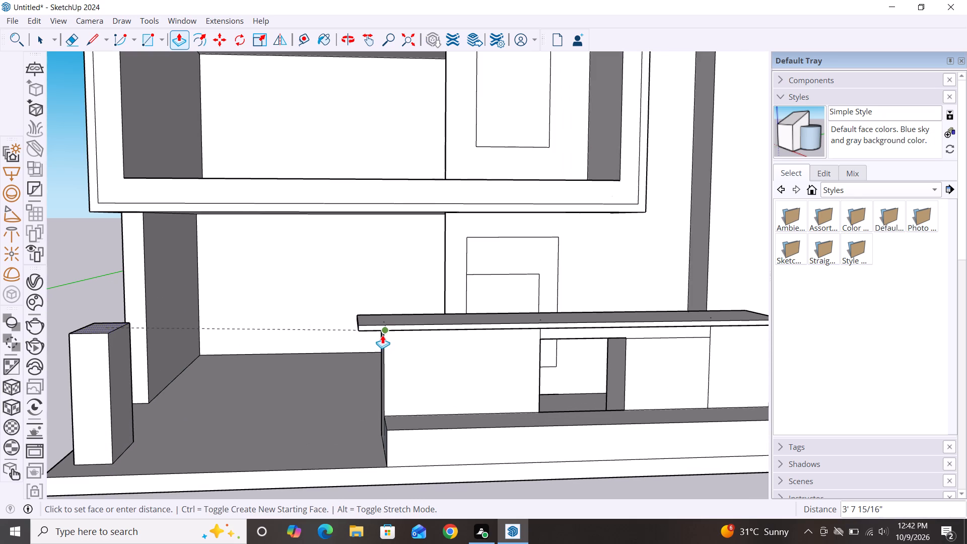
{"action": "left_click", "coordinate": [383, 335]}
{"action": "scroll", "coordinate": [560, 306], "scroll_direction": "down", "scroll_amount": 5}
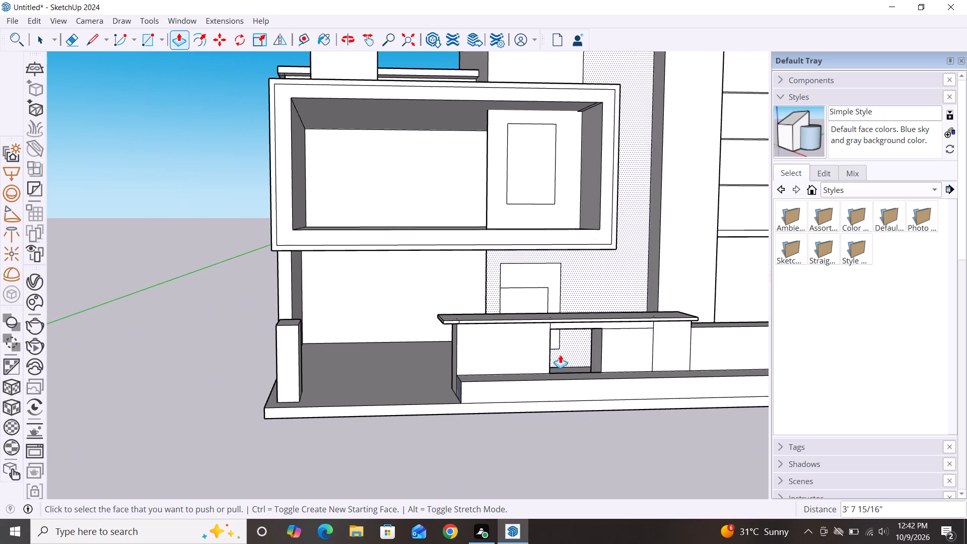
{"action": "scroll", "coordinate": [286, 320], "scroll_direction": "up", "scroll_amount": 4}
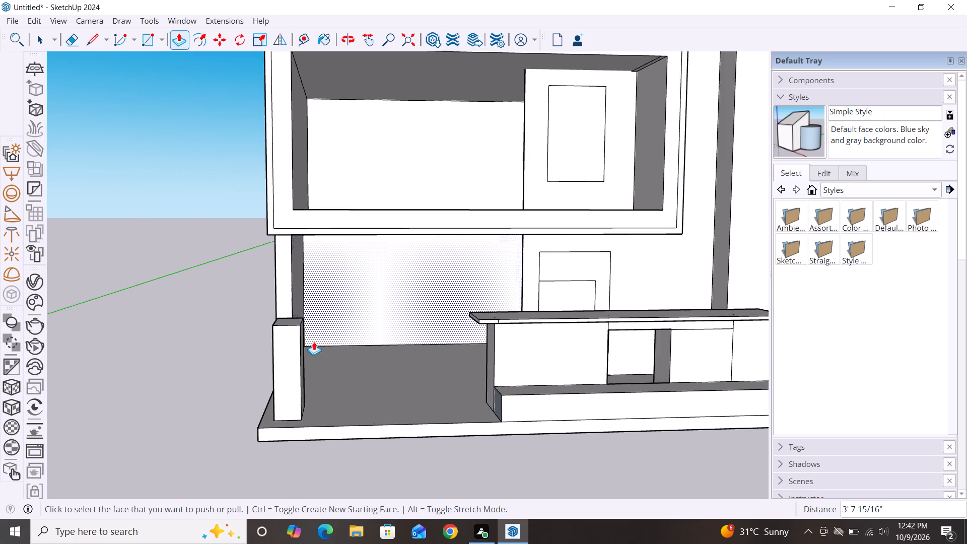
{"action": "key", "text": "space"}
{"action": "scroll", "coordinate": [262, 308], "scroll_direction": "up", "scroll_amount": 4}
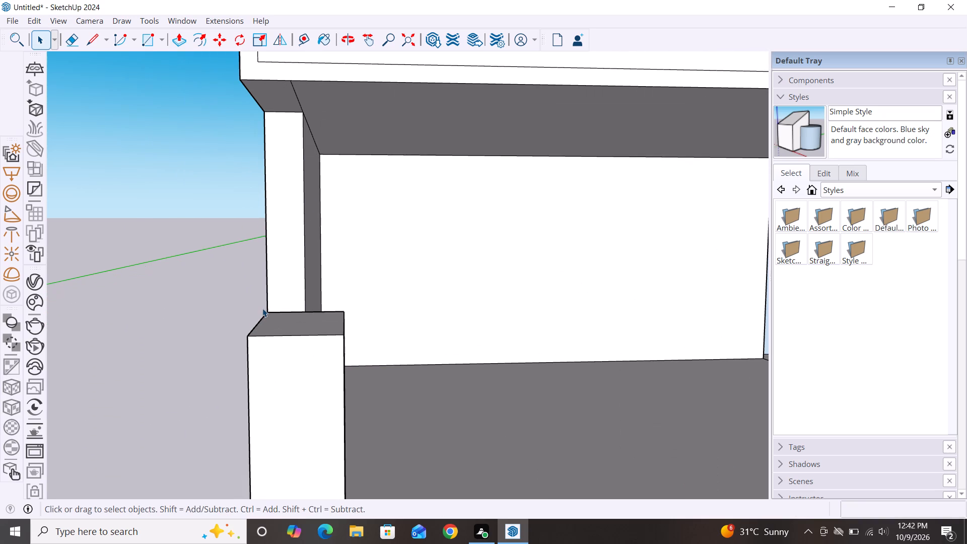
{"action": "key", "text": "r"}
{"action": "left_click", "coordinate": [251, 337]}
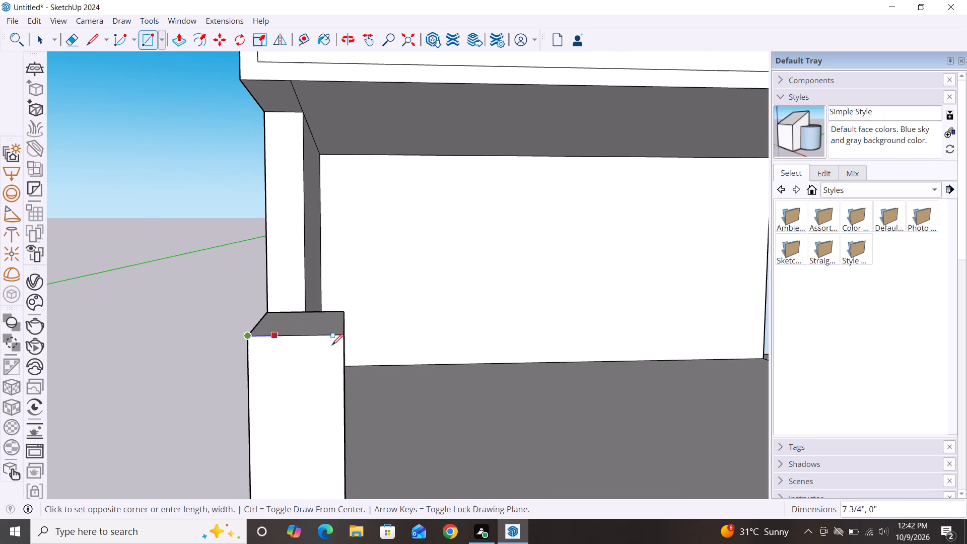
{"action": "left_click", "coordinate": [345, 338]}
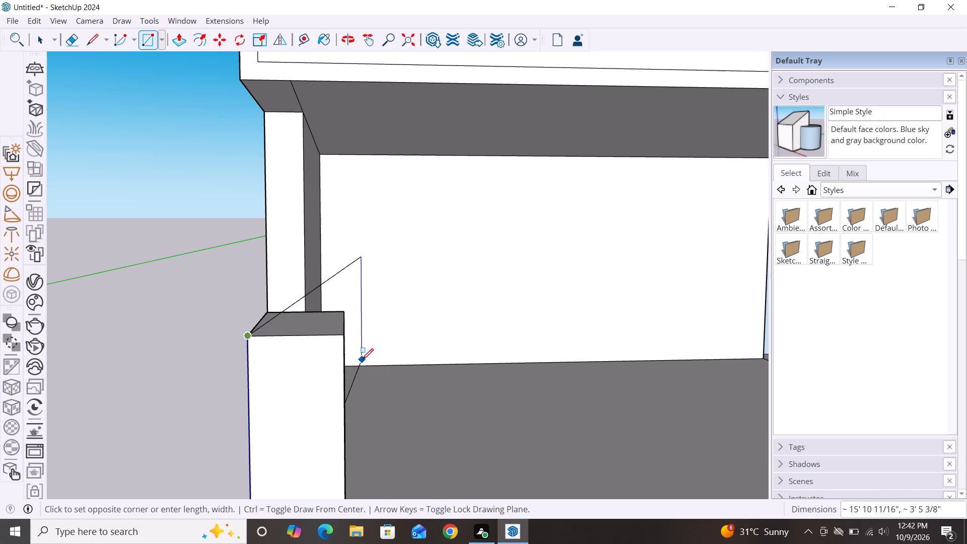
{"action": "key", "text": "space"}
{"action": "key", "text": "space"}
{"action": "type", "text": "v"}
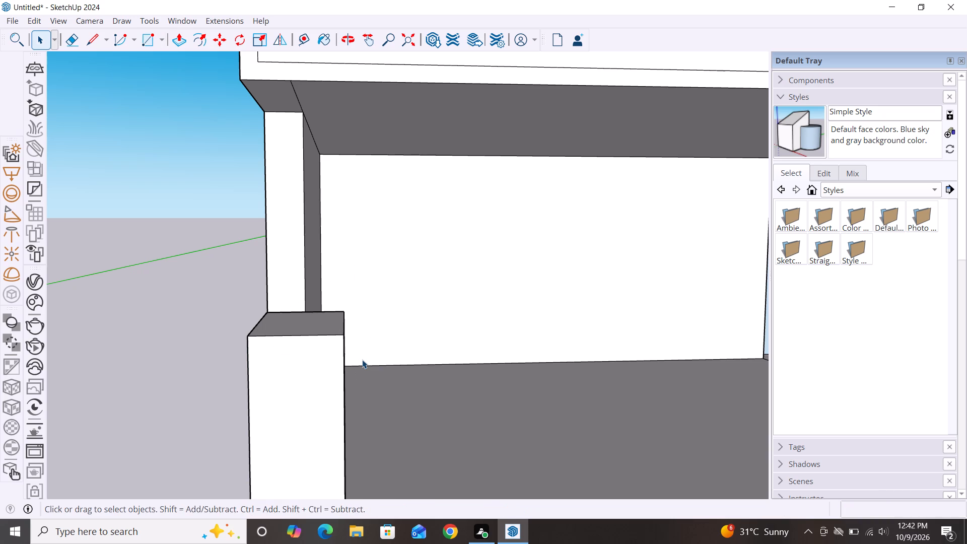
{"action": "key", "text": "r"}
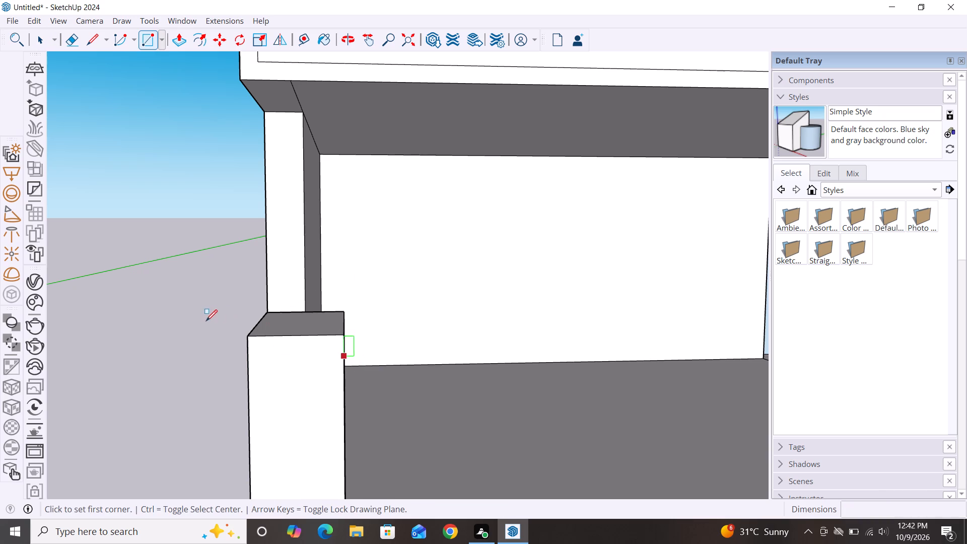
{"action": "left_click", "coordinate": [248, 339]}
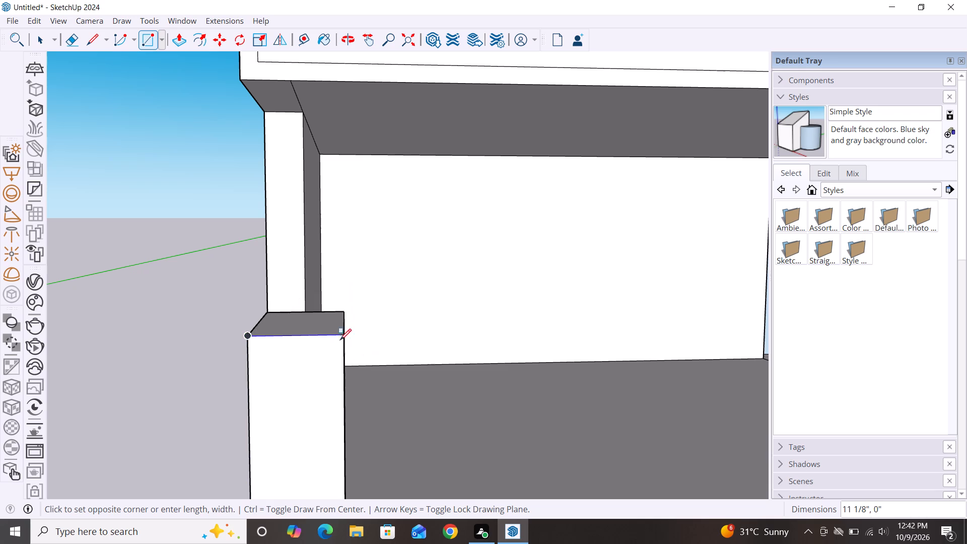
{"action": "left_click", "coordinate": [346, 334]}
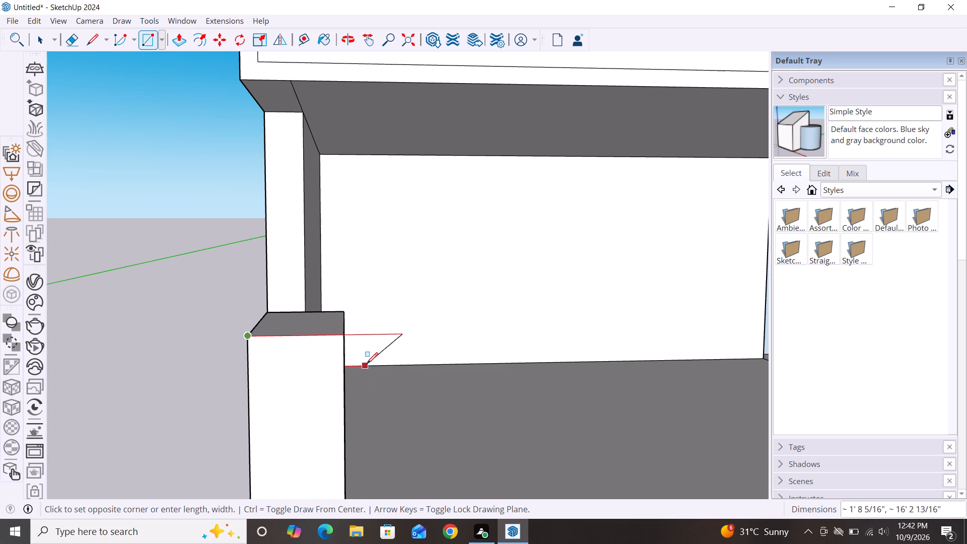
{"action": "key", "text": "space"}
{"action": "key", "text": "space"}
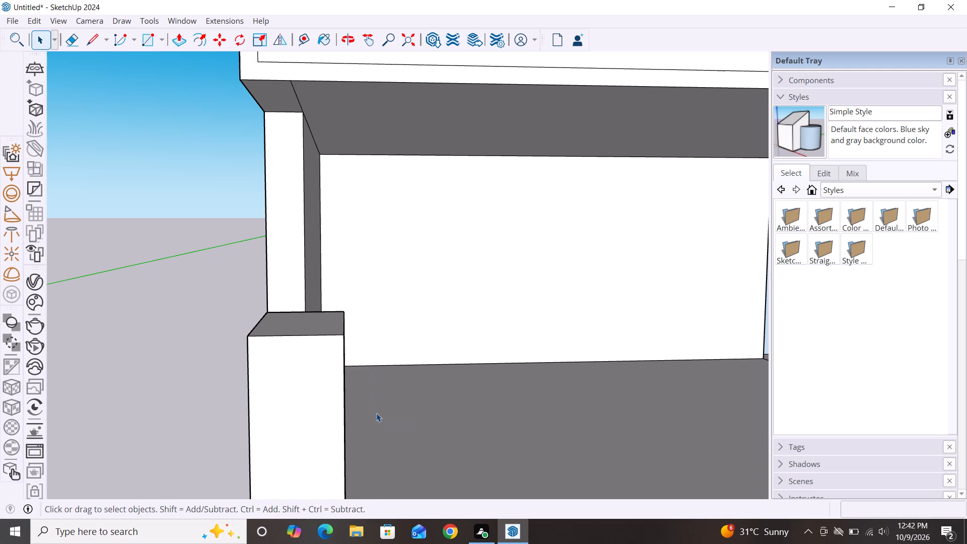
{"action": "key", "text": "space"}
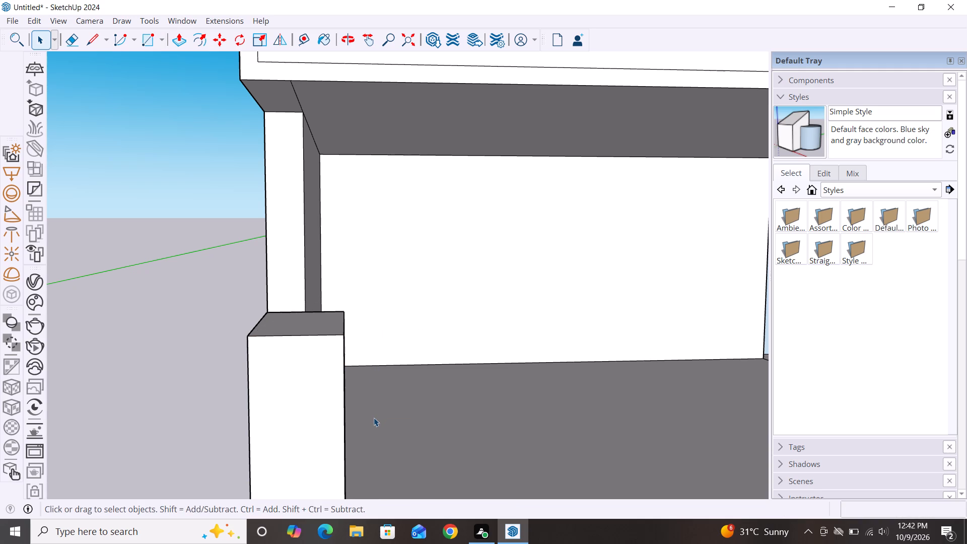
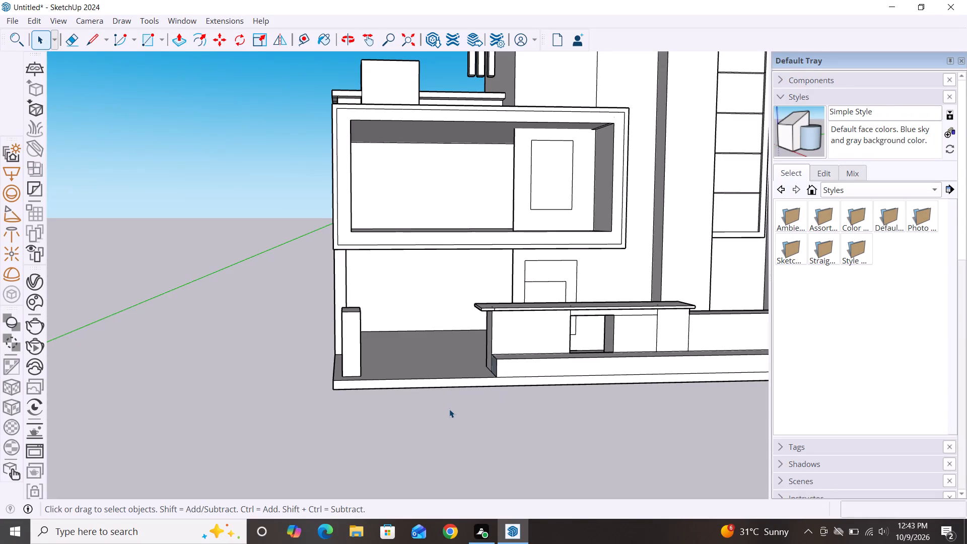
Examine the corner pillar against the boundary wall, its top slab and the rest of the facade.
{"action": "scroll", "coordinate": [307, 285], "scroll_direction": "down", "scroll_amount": 3}
{"action": "scroll", "coordinate": [331, 303], "scroll_direction": "up", "scroll_amount": 3}
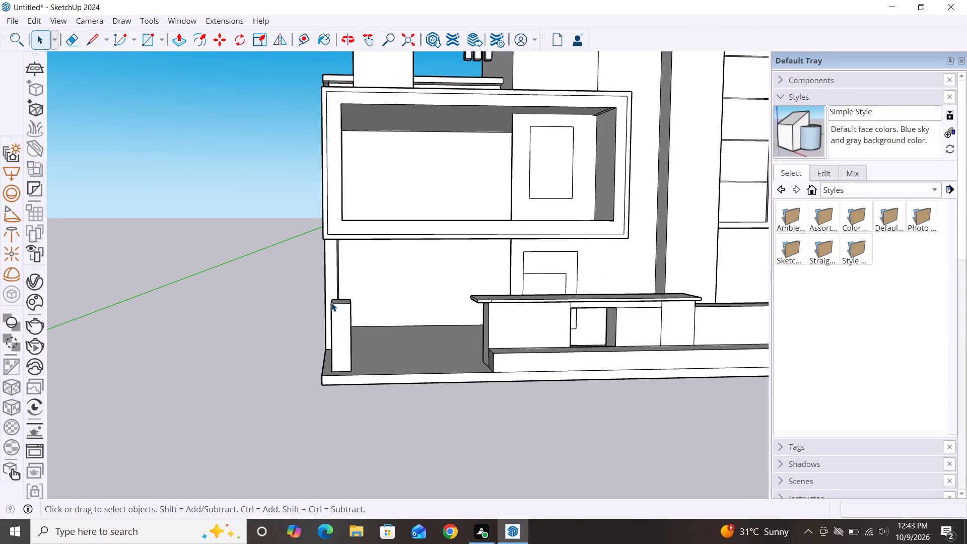
{"action": "scroll", "coordinate": [331, 303], "scroll_direction": "up", "scroll_amount": 4}
{"action": "scroll", "coordinate": [273, 306], "scroll_direction": "down", "scroll_amount": 4}
{"action": "middle_click_drag", "start_coordinate": [398, 348], "coordinate": [397, 413]}
{"action": "scroll", "coordinate": [315, 323], "scroll_direction": "up", "scroll_amount": 6}
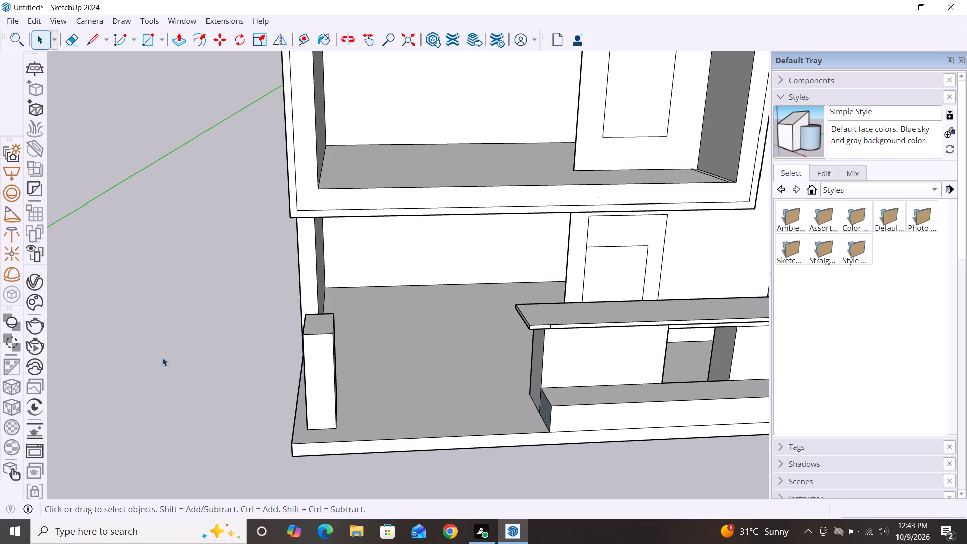
{"action": "scroll", "coordinate": [167, 346], "scroll_direction": "down", "scroll_amount": 3}
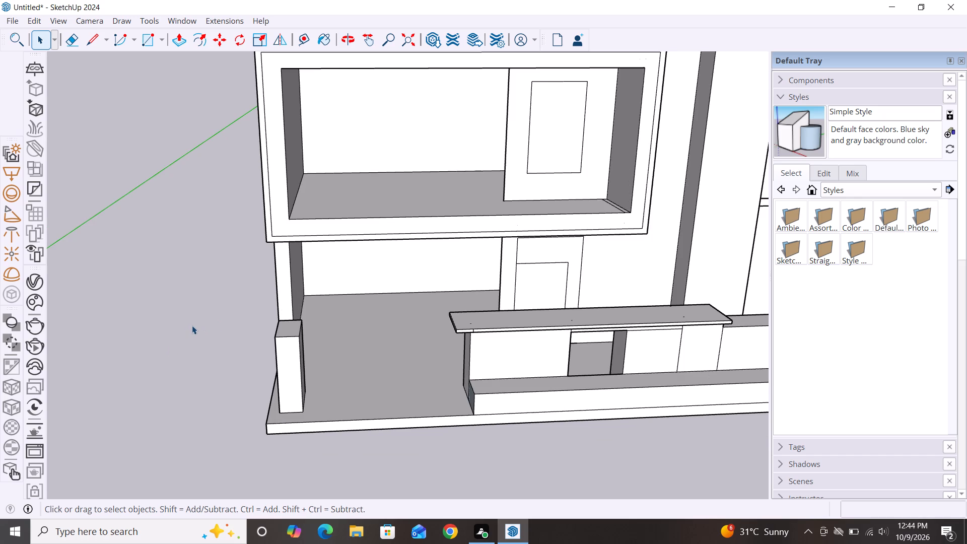
{"action": "scroll", "coordinate": [192, 325], "scroll_direction": "up", "scroll_amount": 3}
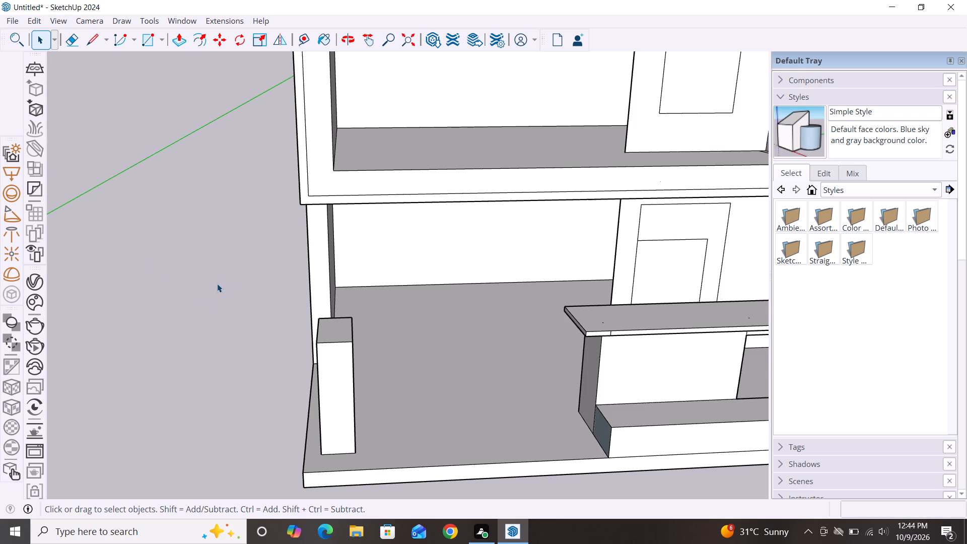
{"action": "scroll", "coordinate": [211, 292], "scroll_direction": "down", "scroll_amount": 9}
{"action": "scroll", "coordinate": [277, 318], "scroll_direction": "down", "scroll_amount": 4}
{"action": "middle_click_drag", "start_coordinate": [528, 351], "coordinate": [529, 284]}
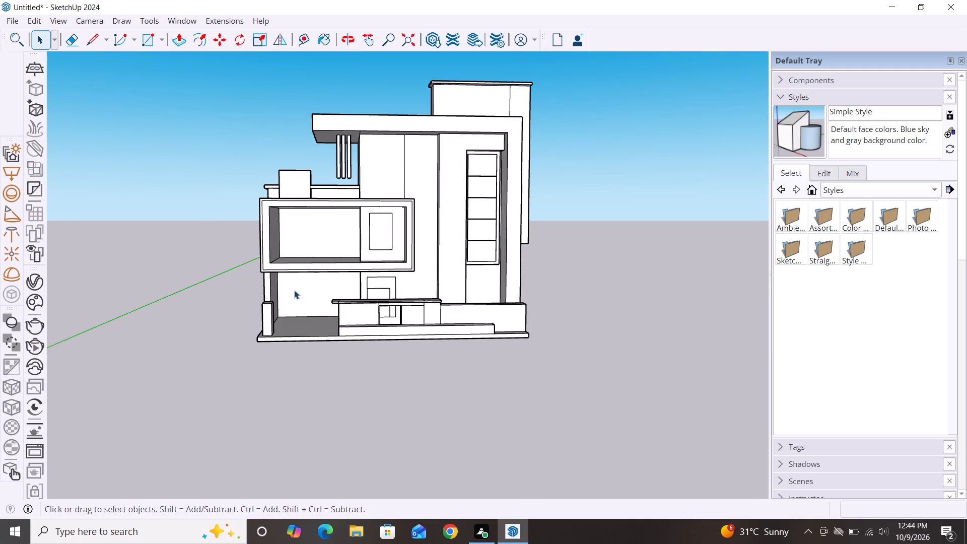
{"action": "scroll", "coordinate": [612, 319], "scroll_direction": "down", "scroll_amount": 2}
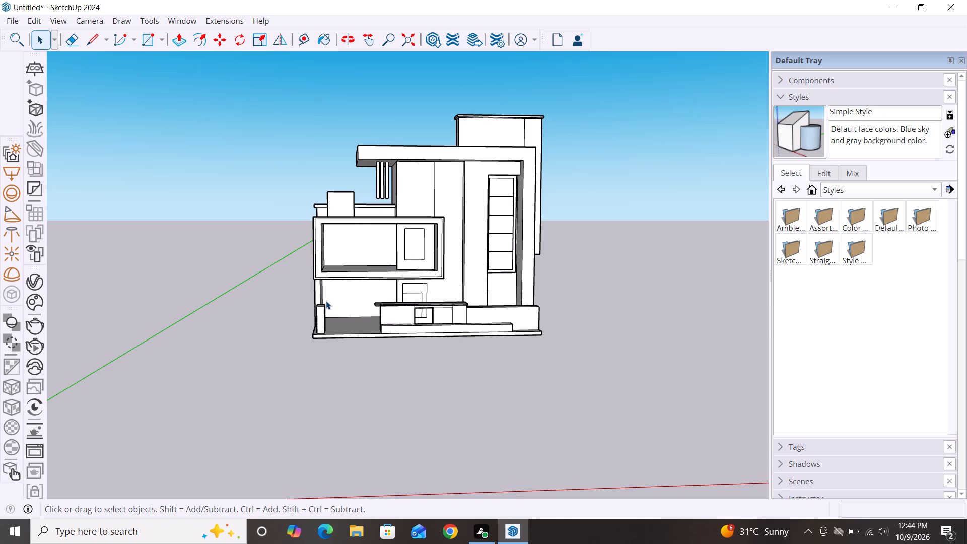
{"action": "scroll", "coordinate": [341, 295], "scroll_direction": "up", "scroll_amount": 2}
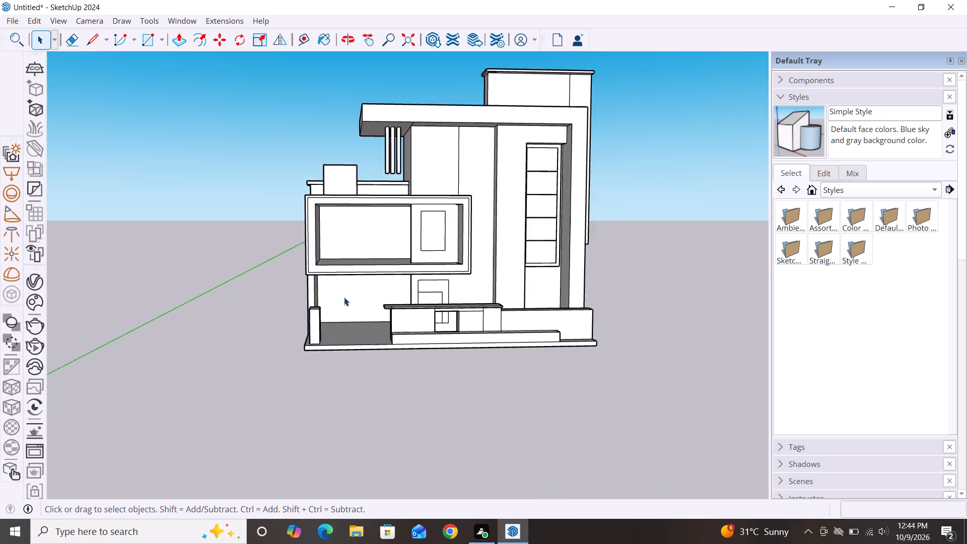
{"action": "scroll", "coordinate": [344, 297], "scroll_direction": "up", "scroll_amount": 1}
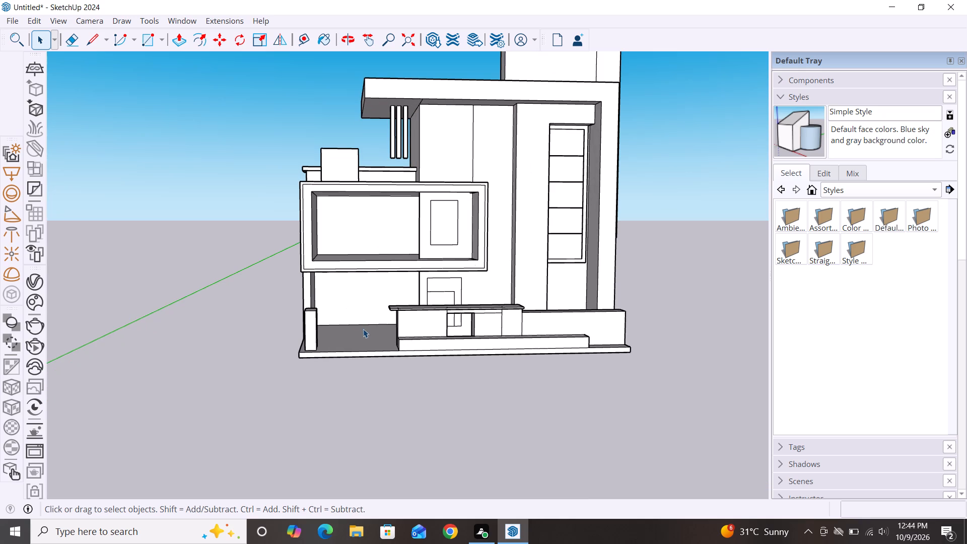
{"action": "middle_click_drag", "start_coordinate": [363, 329], "coordinate": [375, 382]}
{"action": "scroll", "coordinate": [329, 315], "scroll_direction": "up", "scroll_amount": 2}
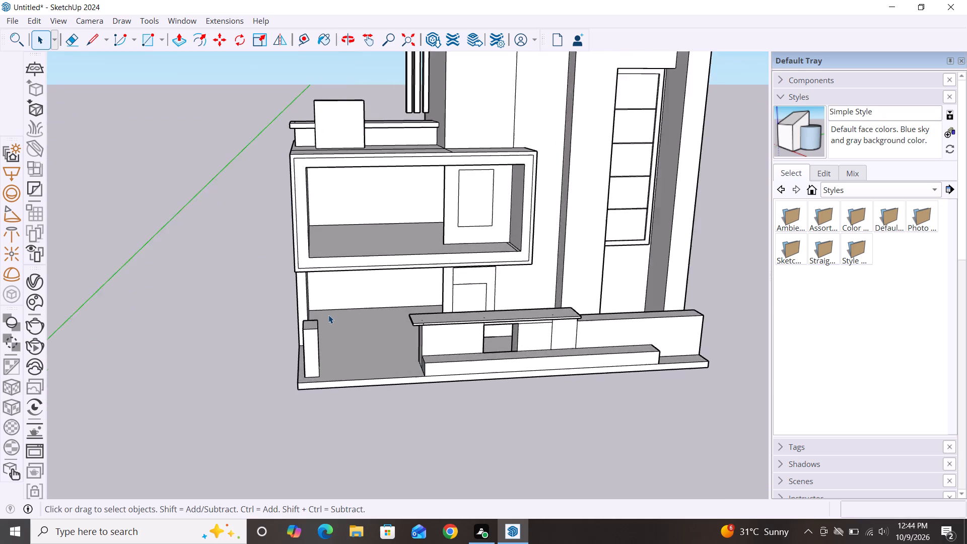
{"action": "scroll", "coordinate": [328, 315], "scroll_direction": "up", "scroll_amount": 2}
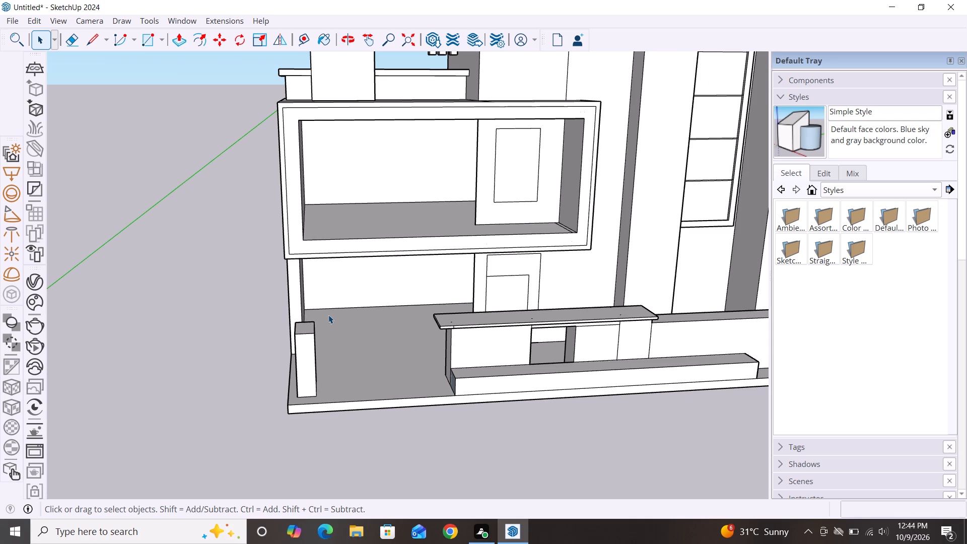
{"action": "scroll", "coordinate": [290, 294], "scroll_direction": "down", "scroll_amount": 2}
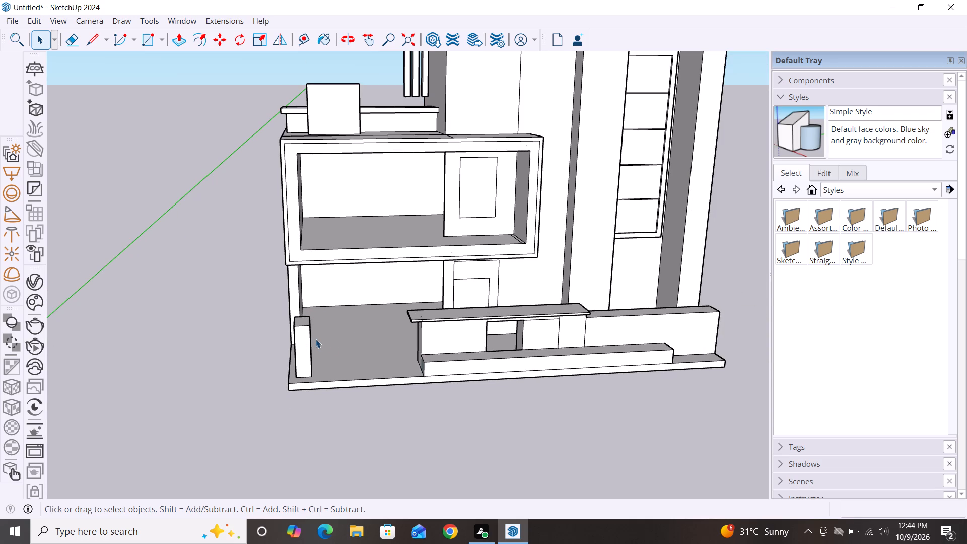
{"action": "scroll", "coordinate": [316, 339], "scroll_direction": "up", "scroll_amount": 2}
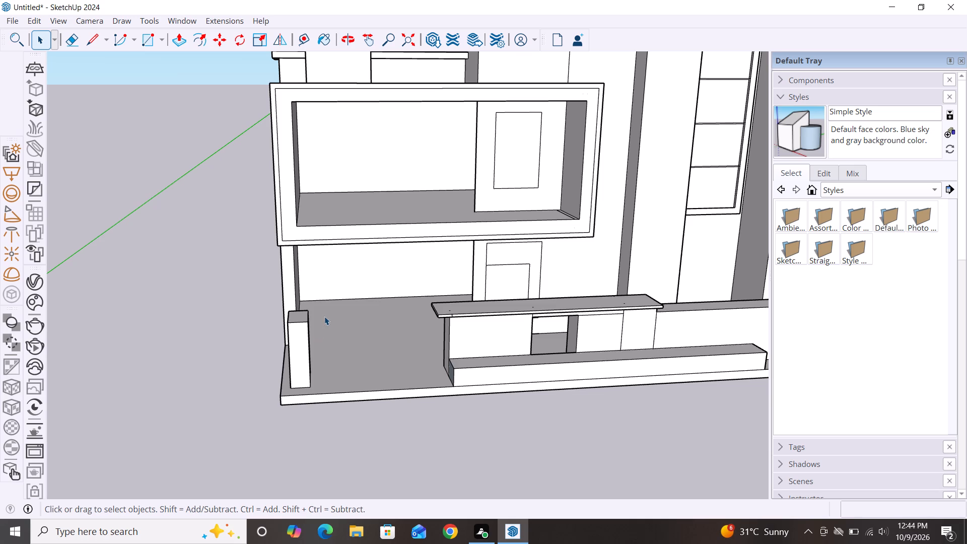
{"action": "scroll", "coordinate": [324, 316], "scroll_direction": "down", "scroll_amount": 6}
{"action": "scroll", "coordinate": [609, 369], "scroll_direction": "down", "scroll_amount": 1}
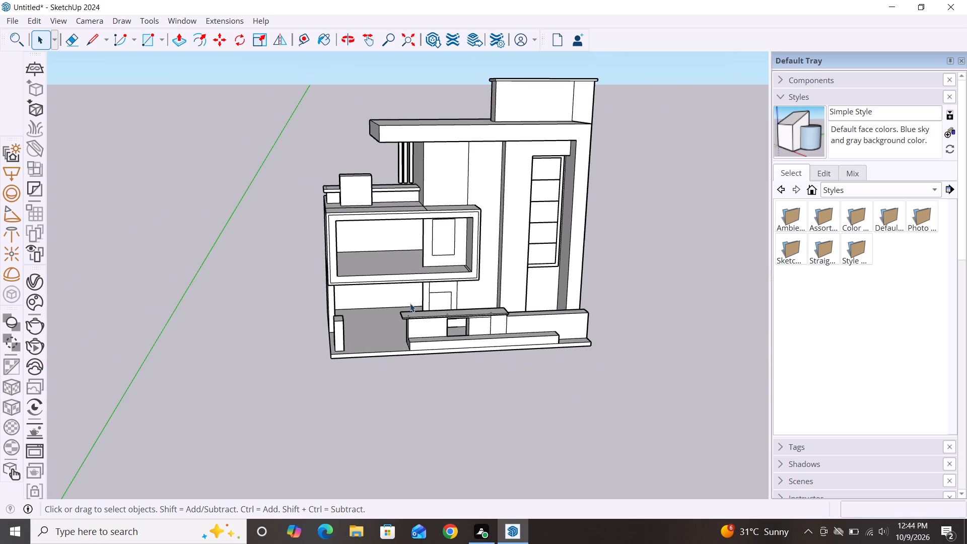
{"action": "scroll", "coordinate": [348, 318], "scroll_direction": "up", "scroll_amount": 10}
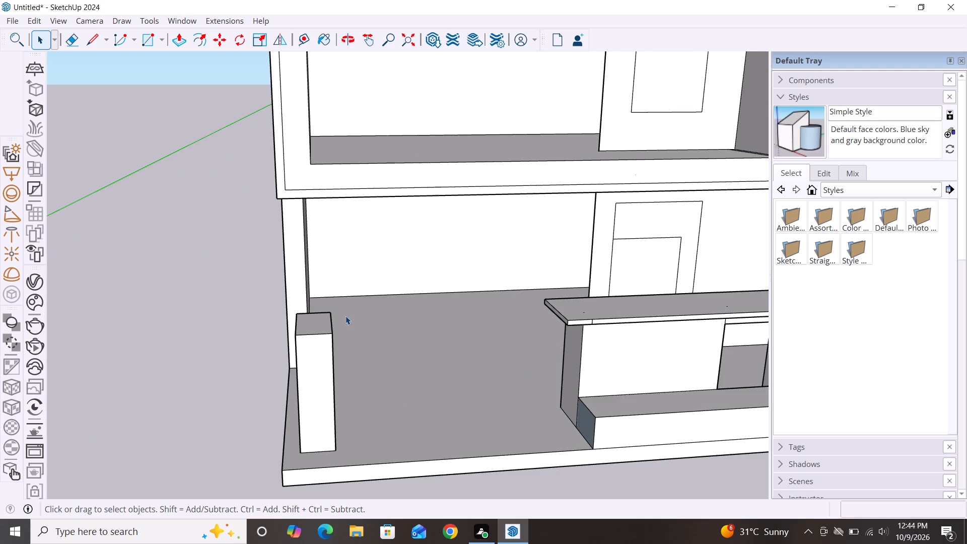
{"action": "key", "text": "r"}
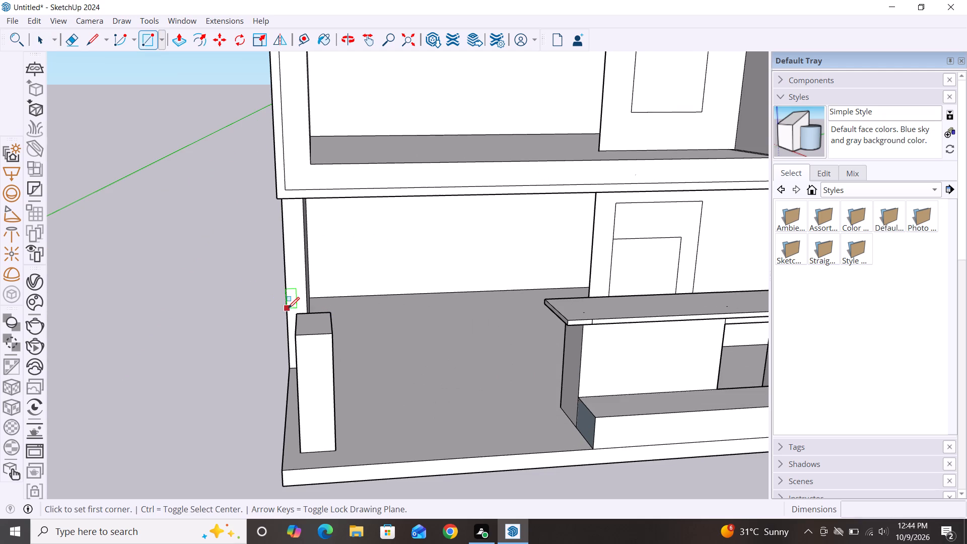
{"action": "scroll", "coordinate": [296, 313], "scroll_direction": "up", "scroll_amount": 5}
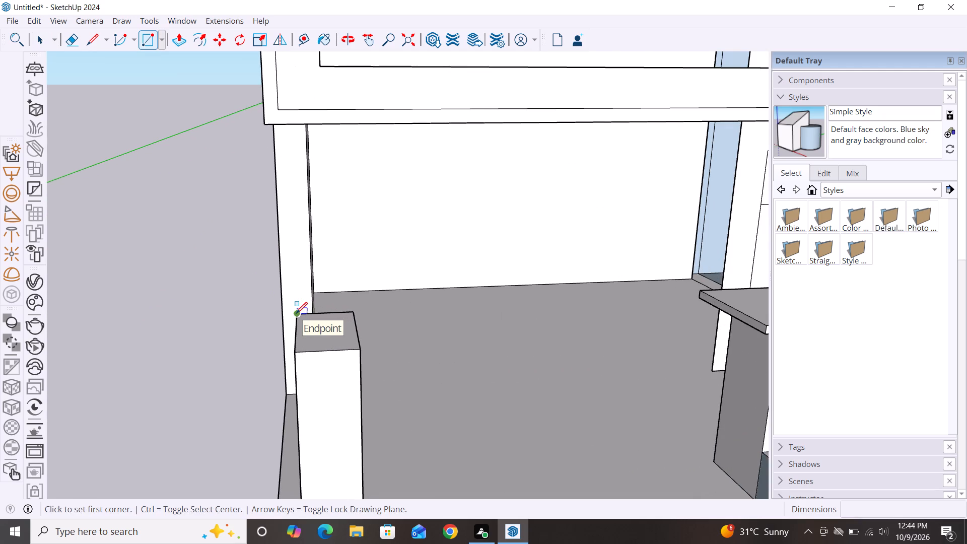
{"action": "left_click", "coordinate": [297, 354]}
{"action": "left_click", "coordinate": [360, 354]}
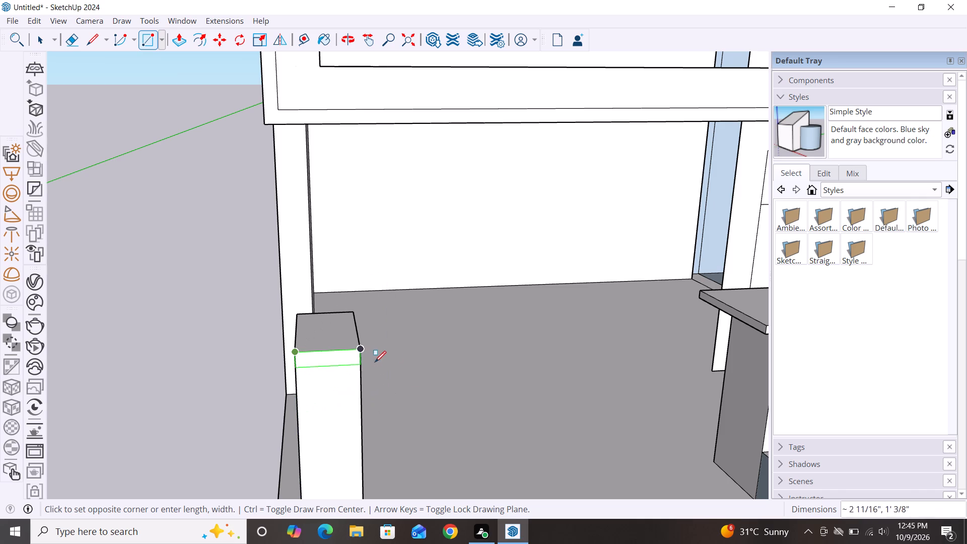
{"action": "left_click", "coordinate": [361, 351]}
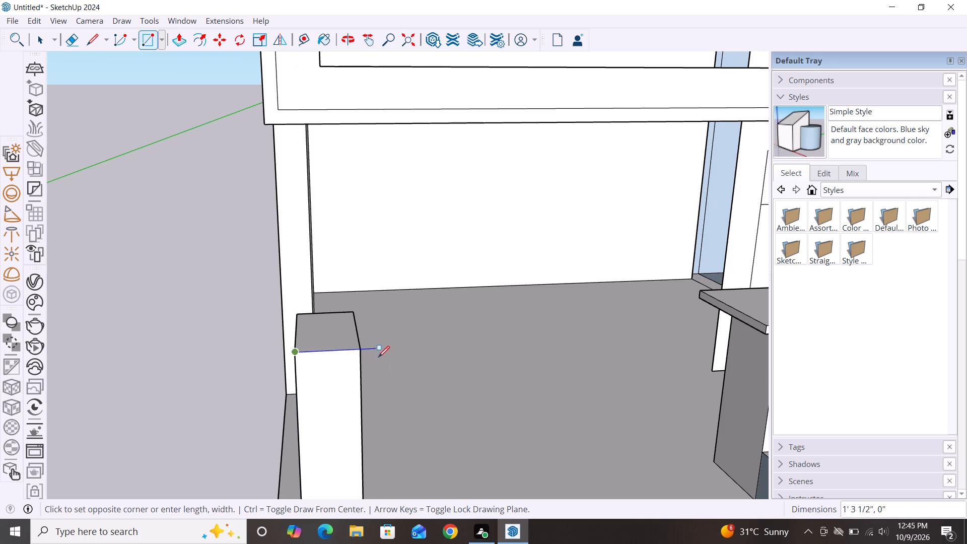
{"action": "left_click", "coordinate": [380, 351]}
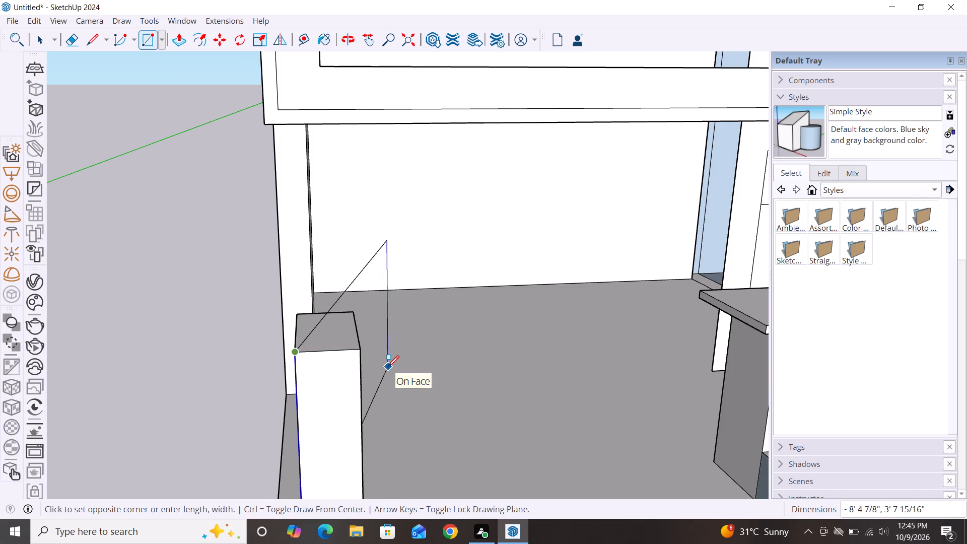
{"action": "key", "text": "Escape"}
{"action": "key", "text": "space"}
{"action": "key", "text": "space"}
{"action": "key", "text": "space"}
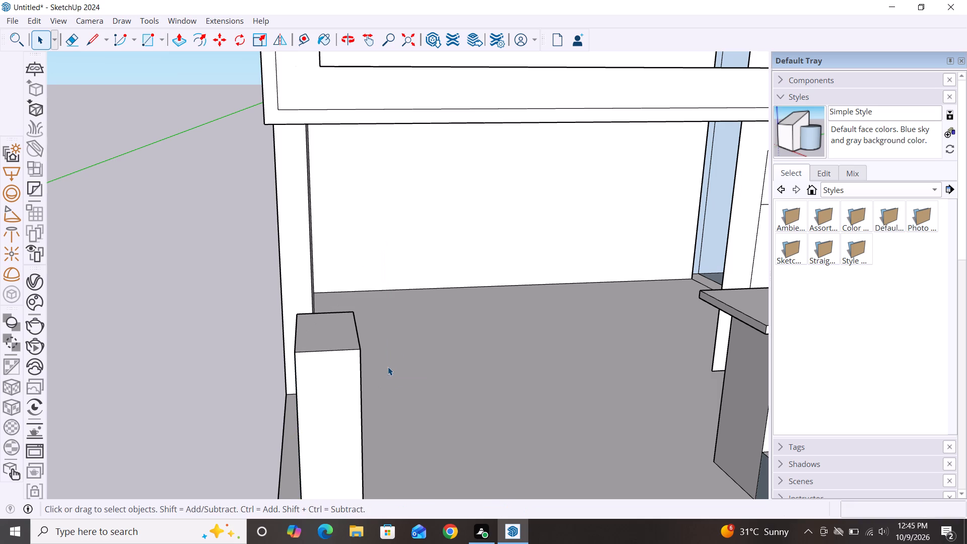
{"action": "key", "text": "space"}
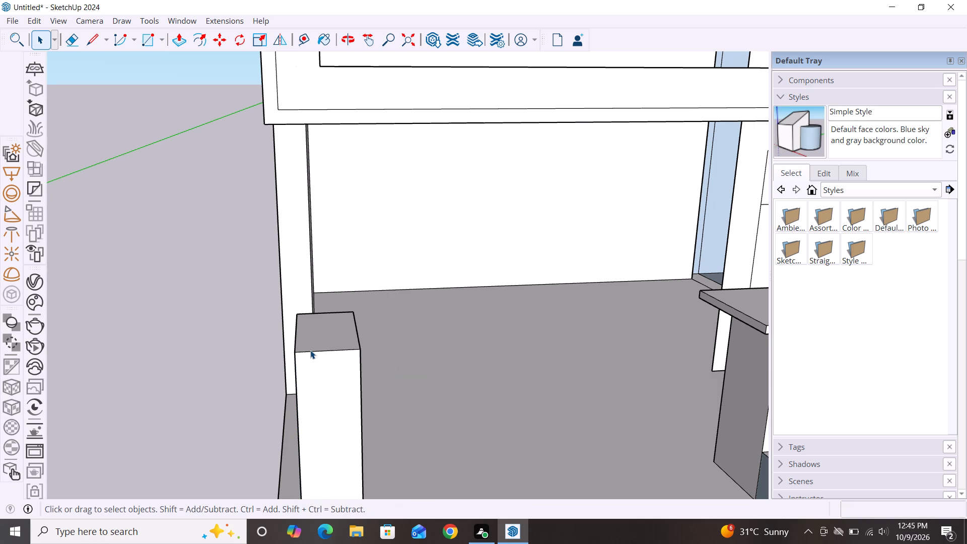
Copy the corner pillar's front top edge 6" forward, away from the pillar.
{"action": "left_click", "coordinate": [310, 352]}
{"action": "key", "text": "m"}
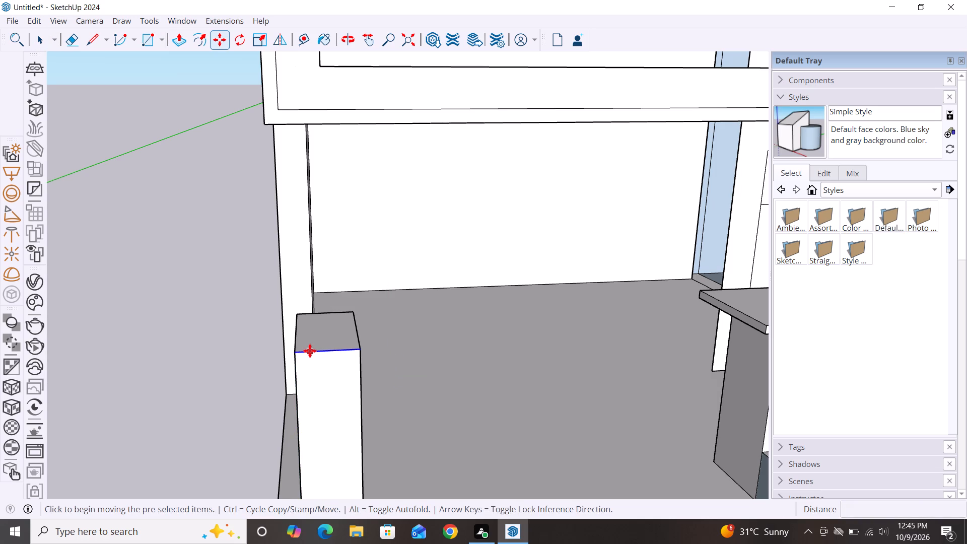
{"action": "left_click", "coordinate": [360, 355]}
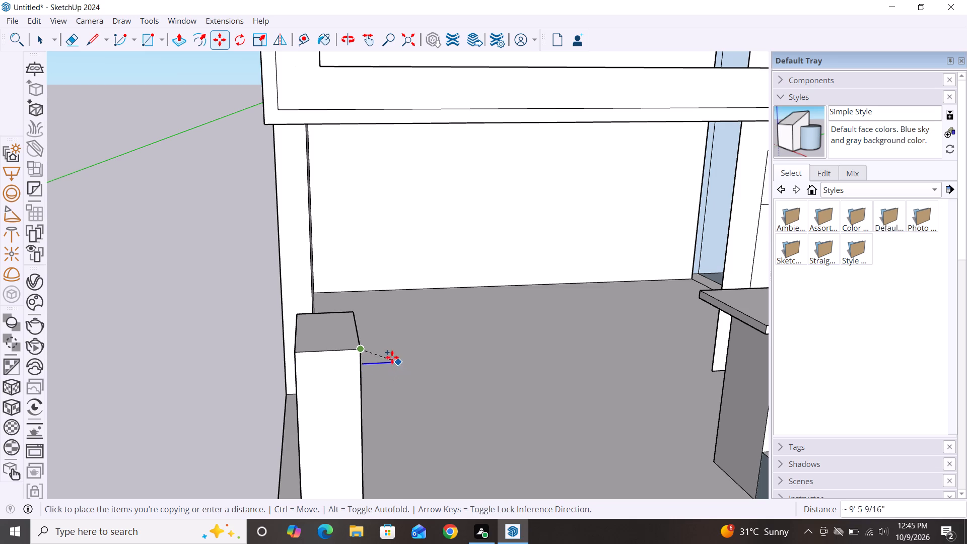
{"action": "scroll", "coordinate": [388, 356], "scroll_direction": "down", "scroll_amount": 3}
{"action": "middle_click_drag", "start_coordinate": [369, 415], "coordinate": [639, 396]}
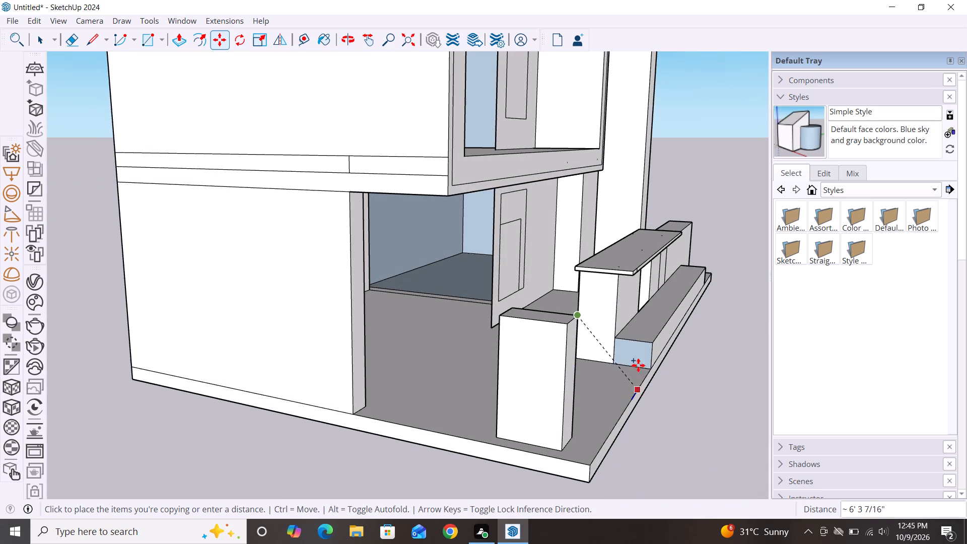
{"action": "left_click", "coordinate": [592, 319]}
{"action": "key", "text": "space"}
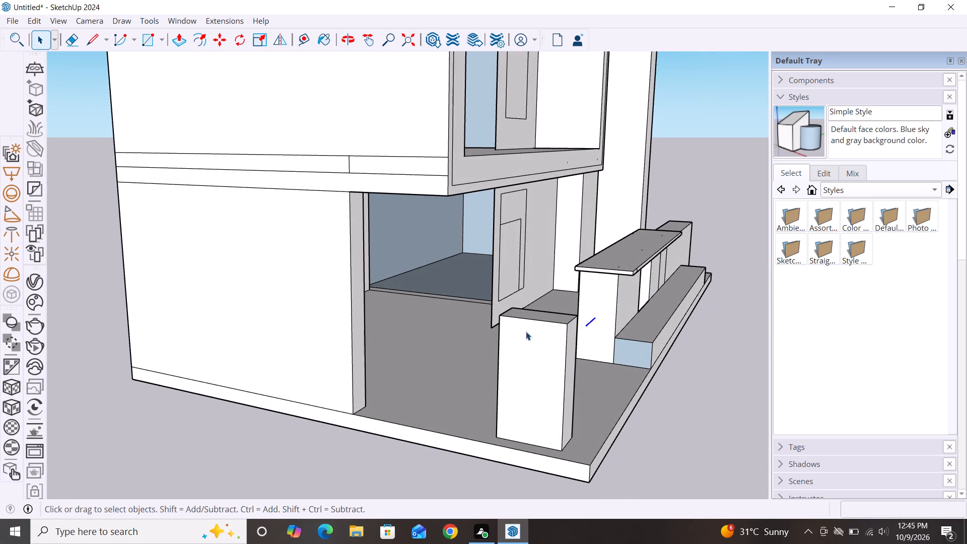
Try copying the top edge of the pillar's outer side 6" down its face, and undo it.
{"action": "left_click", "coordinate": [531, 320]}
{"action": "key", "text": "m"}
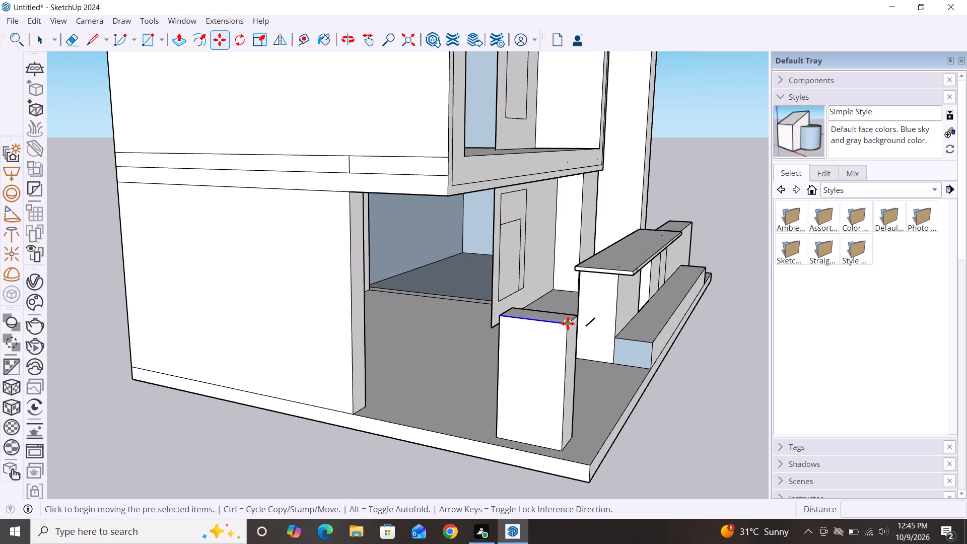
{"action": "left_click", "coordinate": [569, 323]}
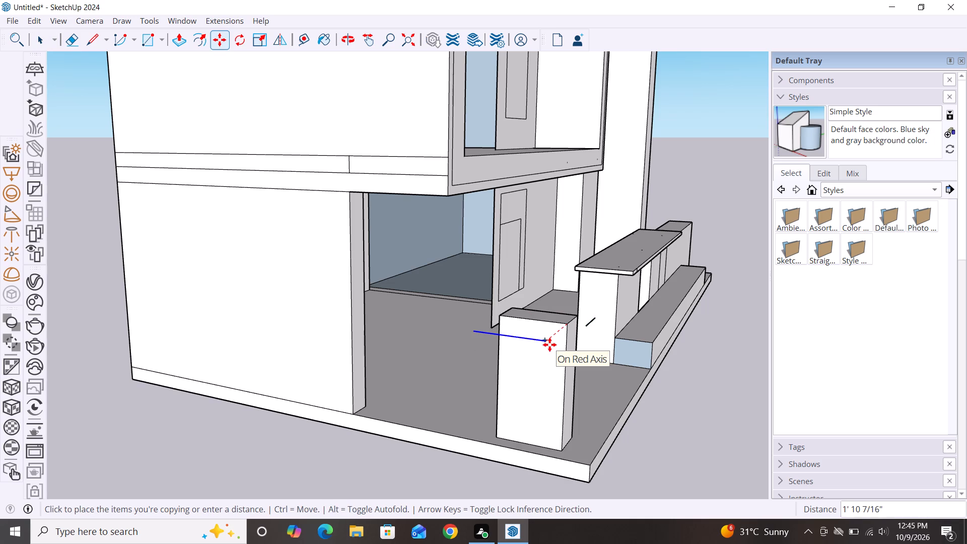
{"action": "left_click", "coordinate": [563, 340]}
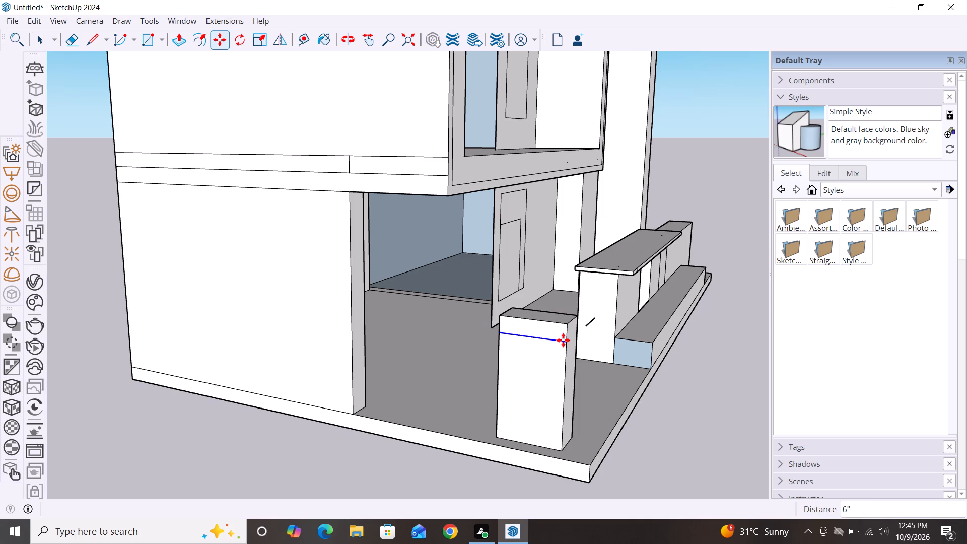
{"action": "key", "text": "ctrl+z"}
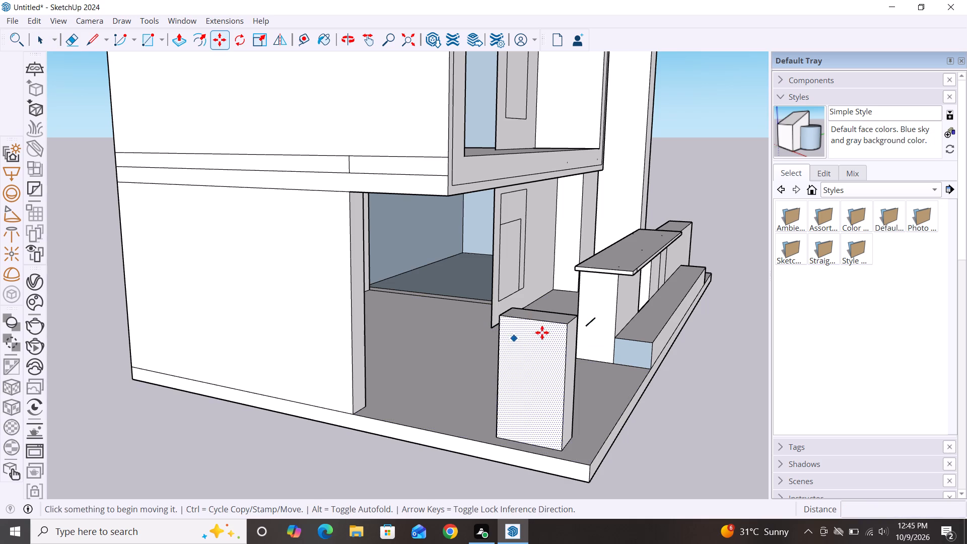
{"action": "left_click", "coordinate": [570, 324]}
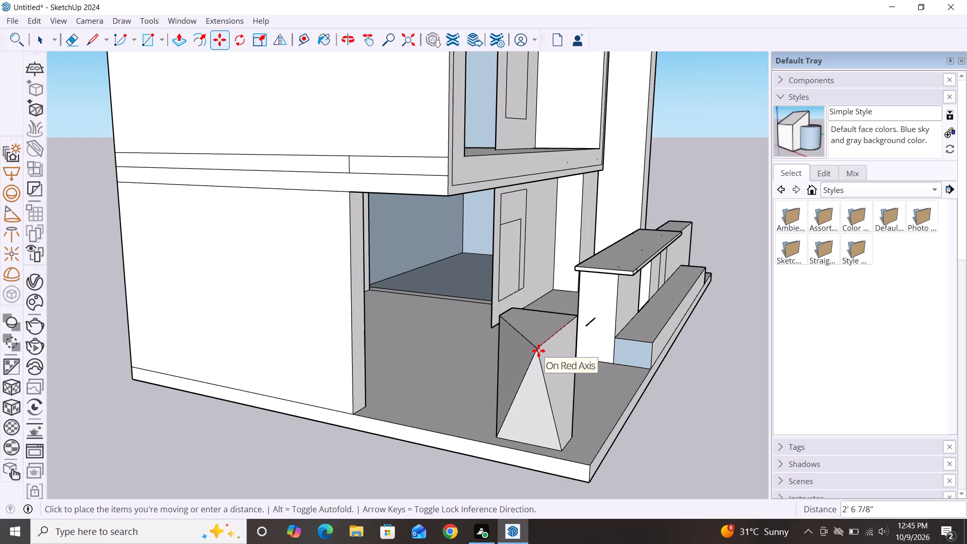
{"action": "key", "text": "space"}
Copy the top edge of the pillar's outer side about 1' 11/16" outward, away from the pillar.
{"action": "left_click", "coordinate": [548, 322]}
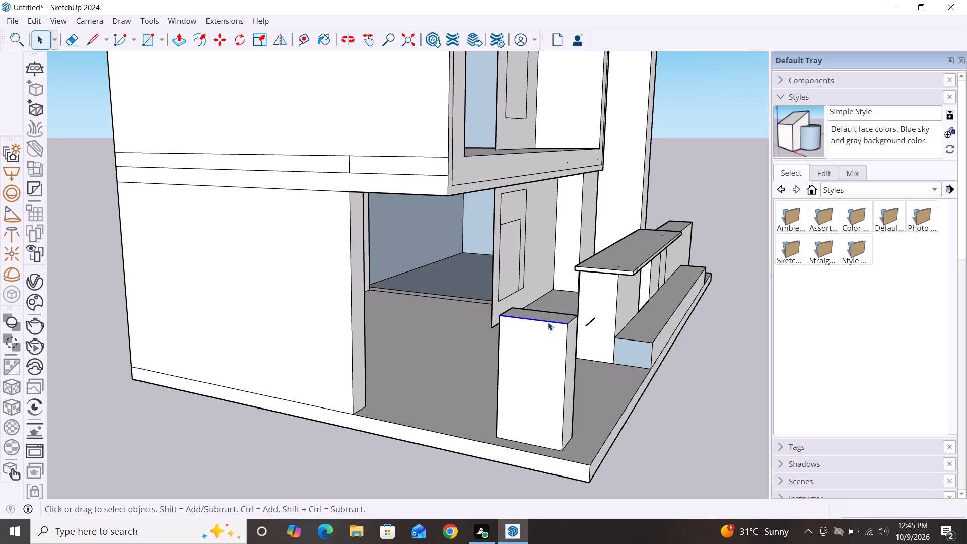
{"action": "key", "text": "m"}
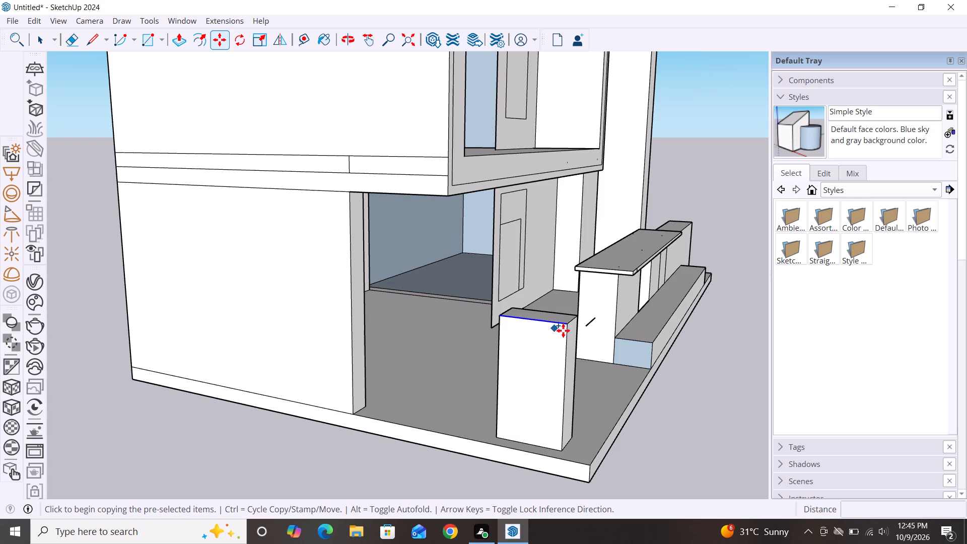
{"action": "left_click", "coordinate": [568, 326]}
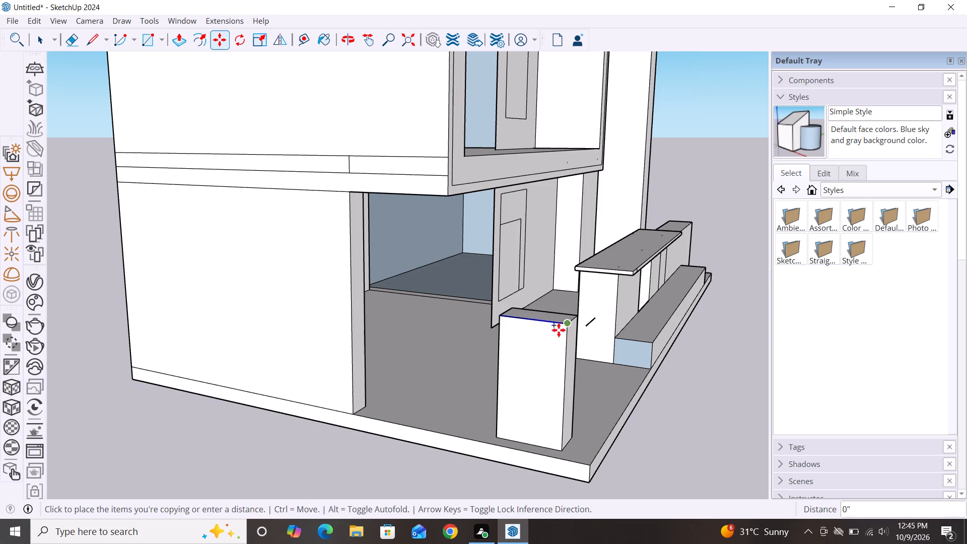
{"action": "left_click", "coordinate": [559, 337]}
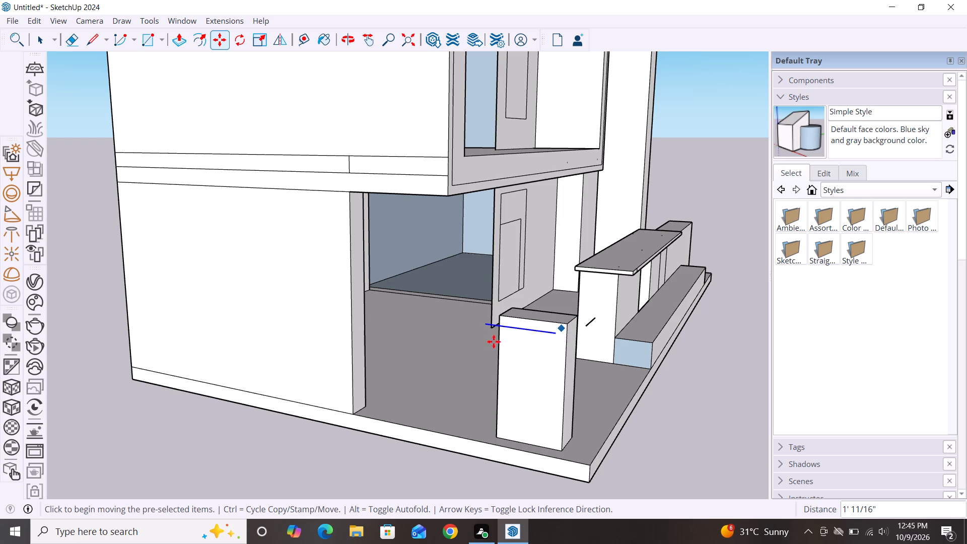
{"action": "scroll", "coordinate": [492, 342], "scroll_direction": "down", "scroll_amount": 3}
{"action": "key", "text": "space"}
{"action": "scroll", "coordinate": [448, 330], "scroll_direction": "down", "scroll_amount": 4}
{"action": "middle_click_drag", "start_coordinate": [467, 392], "coordinate": [683, 401]}
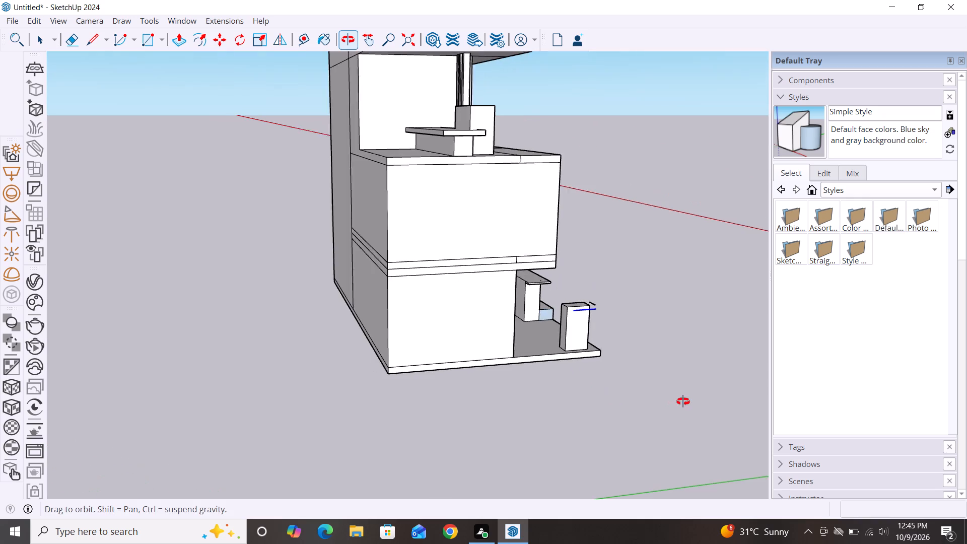
Copy the corner pillar's rear top edge 6" backward, away from the pillar.
{"action": "middle_click_drag", "start_coordinate": [683, 401], "coordinate": [684, 400]}
{"action": "scroll", "coordinate": [562, 299], "scroll_direction": "up", "scroll_amount": 9}
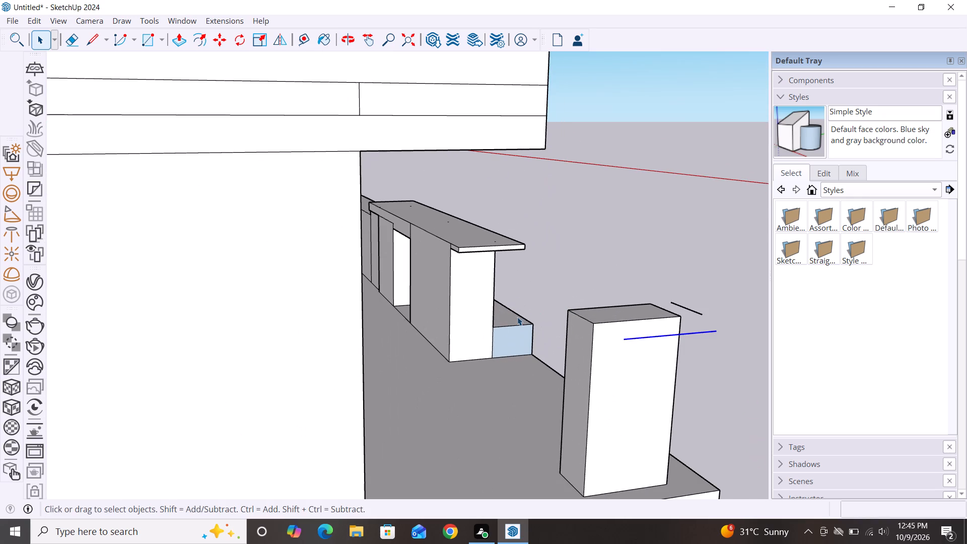
{"action": "left_click", "coordinate": [587, 322]}
{"action": "key", "text": "m"}
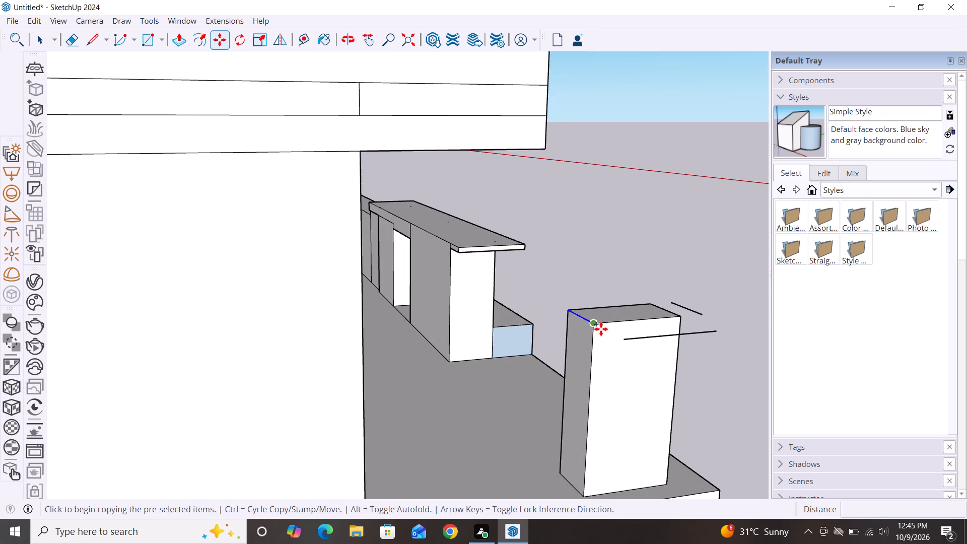
{"action": "left_click", "coordinate": [594, 326]}
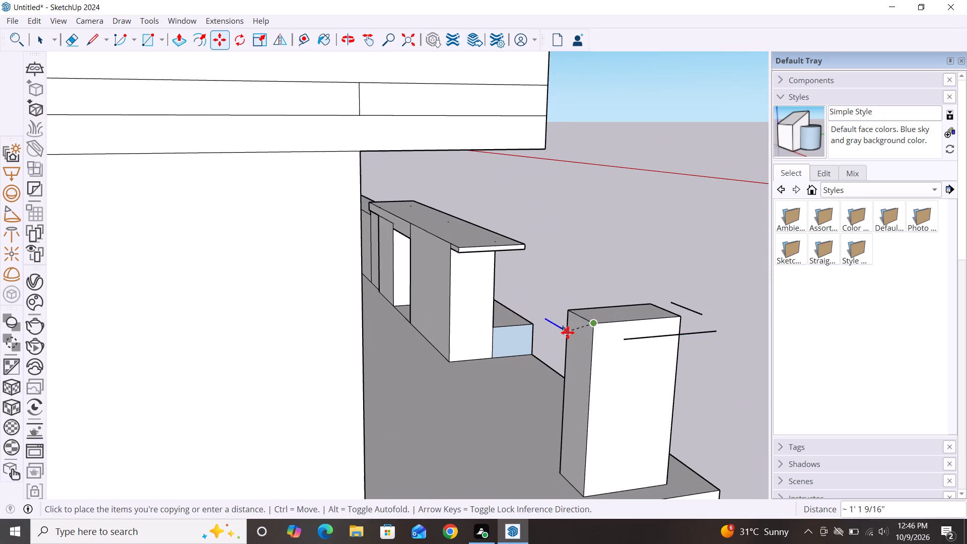
{"action": "left_click", "coordinate": [573, 324]}
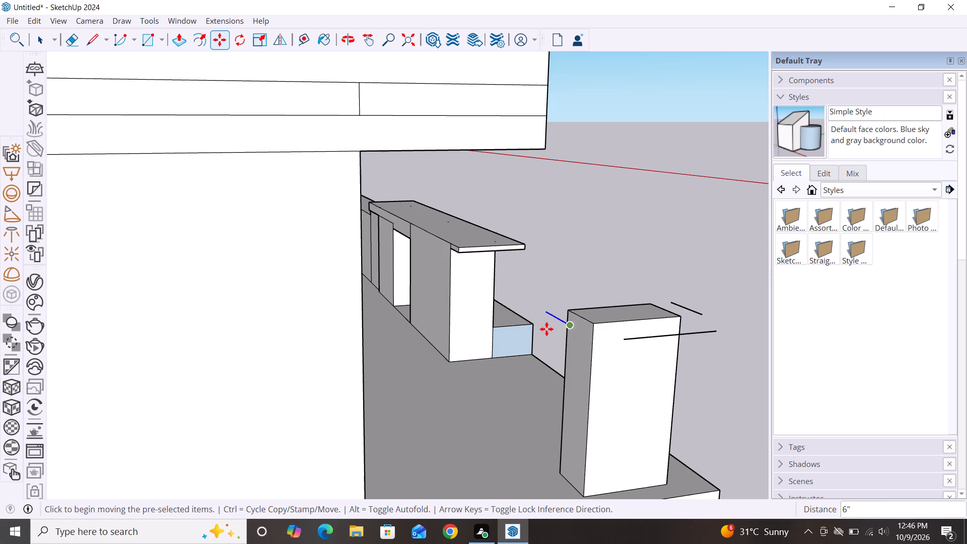
{"action": "key", "text": "space"}
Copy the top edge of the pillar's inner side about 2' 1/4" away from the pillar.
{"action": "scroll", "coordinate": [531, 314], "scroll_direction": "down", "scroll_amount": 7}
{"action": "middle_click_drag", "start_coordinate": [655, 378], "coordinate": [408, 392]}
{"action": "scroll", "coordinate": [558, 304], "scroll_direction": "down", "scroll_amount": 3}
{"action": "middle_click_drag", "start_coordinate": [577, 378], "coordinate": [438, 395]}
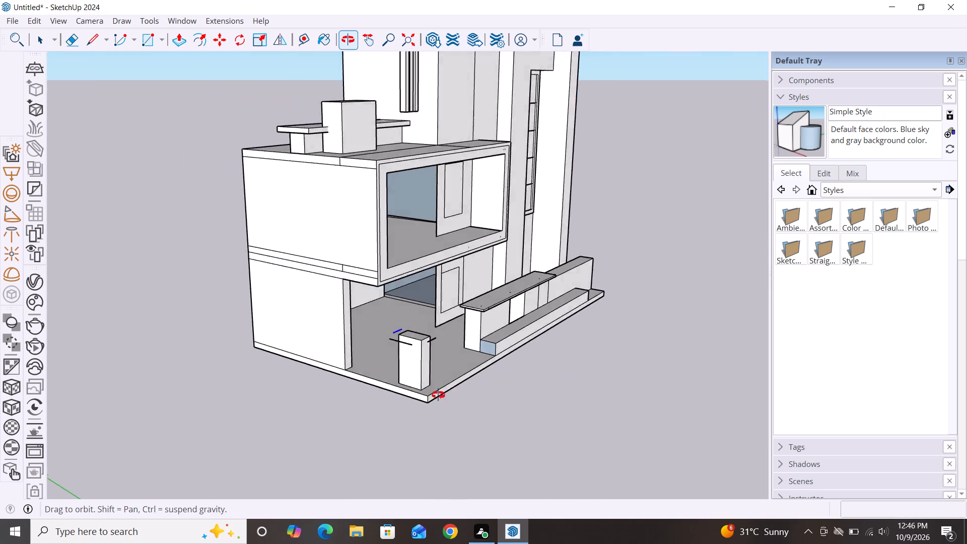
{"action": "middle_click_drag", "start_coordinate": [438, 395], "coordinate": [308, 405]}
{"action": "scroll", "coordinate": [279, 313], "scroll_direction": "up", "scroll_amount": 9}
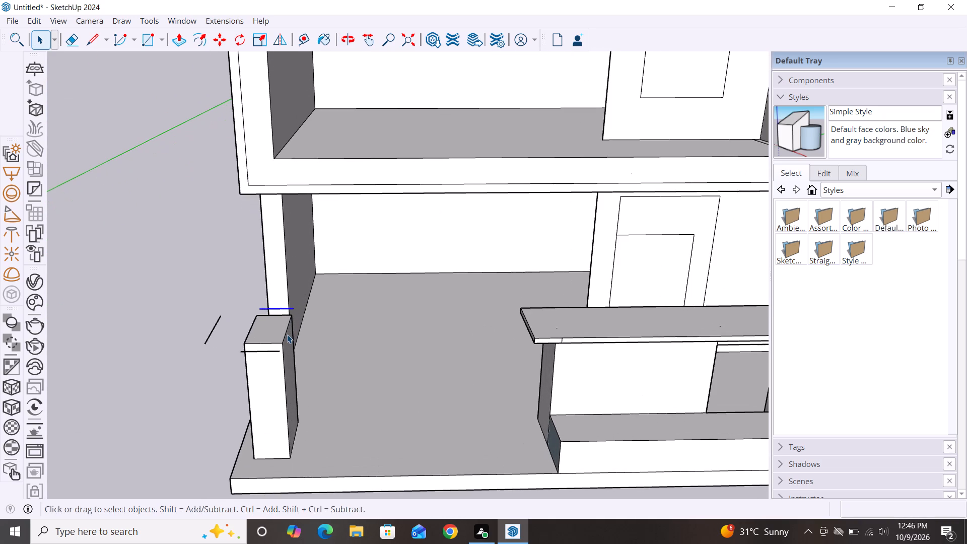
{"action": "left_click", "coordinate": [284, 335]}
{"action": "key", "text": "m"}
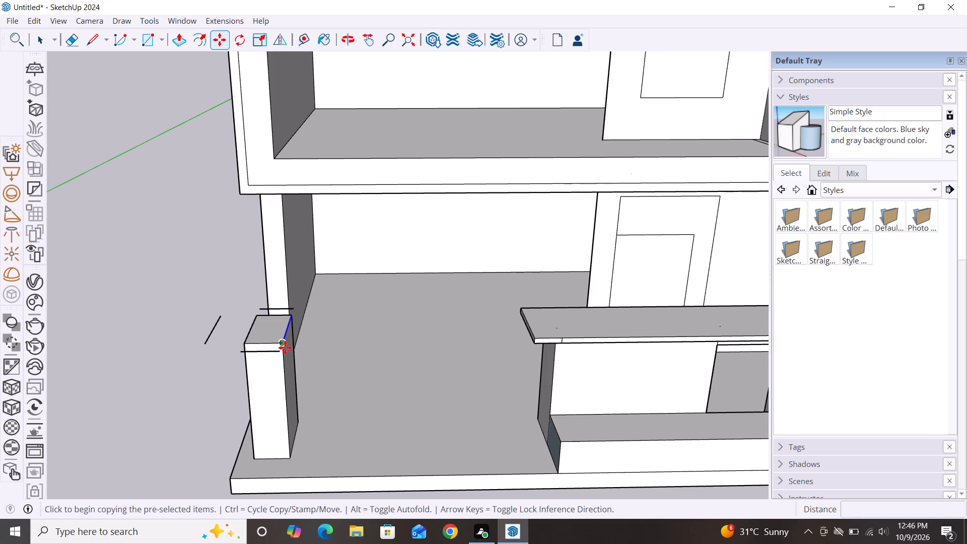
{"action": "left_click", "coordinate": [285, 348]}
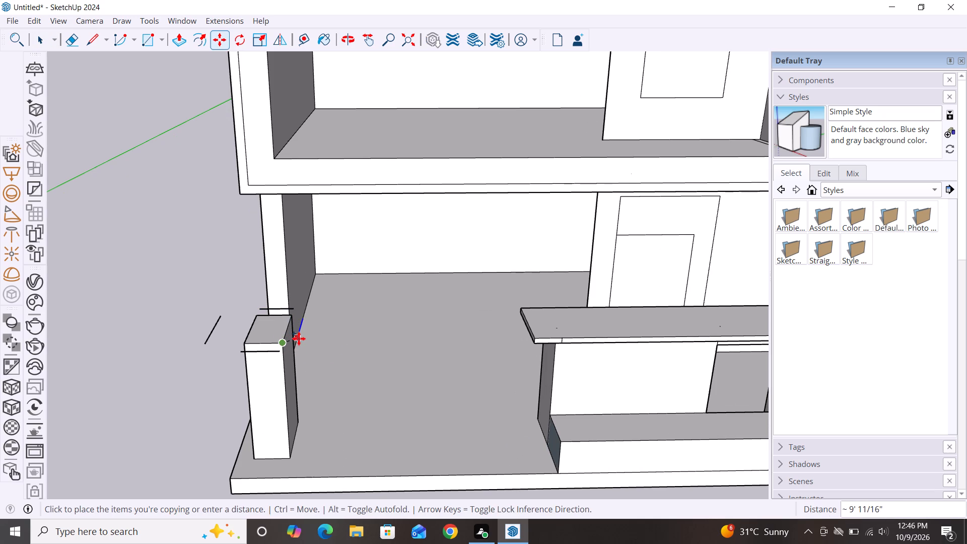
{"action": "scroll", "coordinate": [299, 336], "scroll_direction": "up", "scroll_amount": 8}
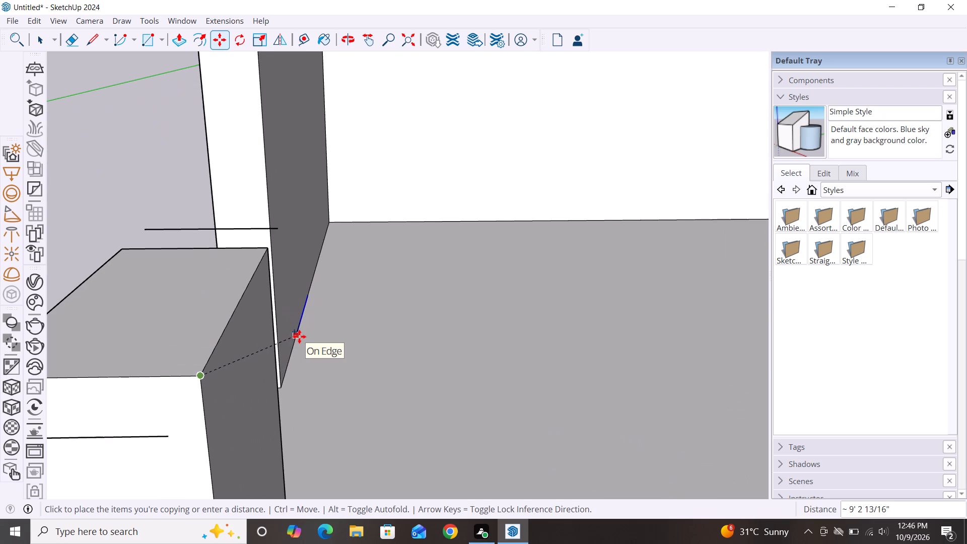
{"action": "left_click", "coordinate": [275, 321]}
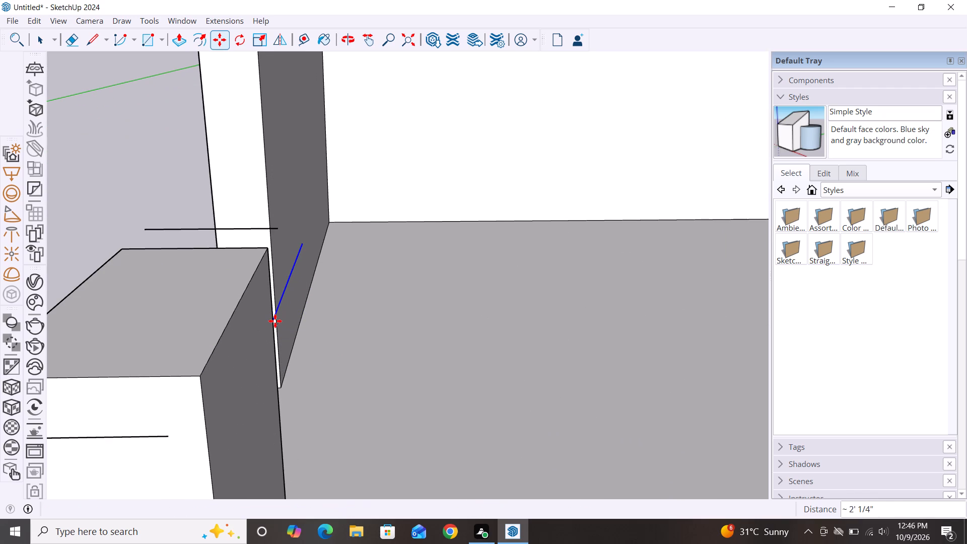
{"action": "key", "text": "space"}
Move the copied edge beside the pillar's outer side inward, closer to the pillar's top.
{"action": "scroll", "coordinate": [354, 305], "scroll_direction": "down", "scroll_amount": 5}
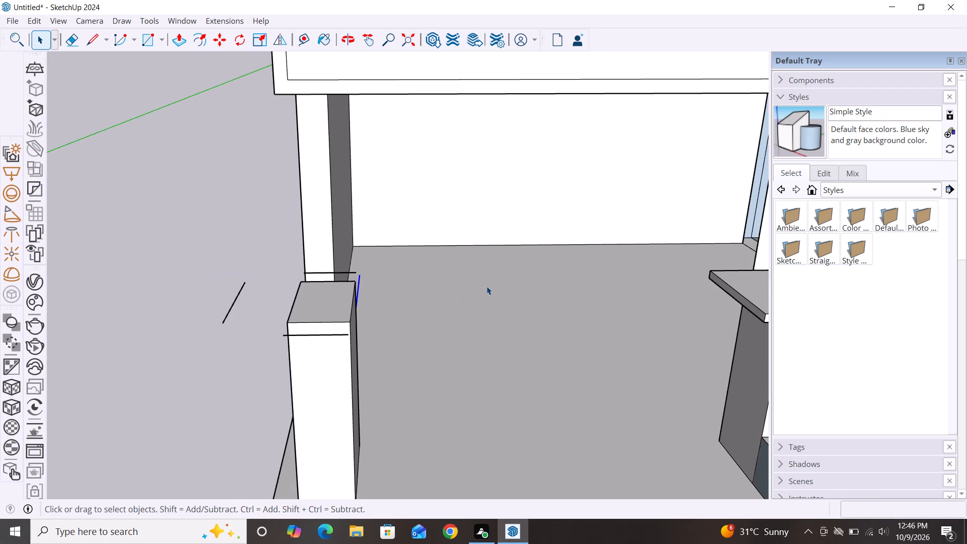
{"action": "scroll", "coordinate": [487, 286], "scroll_direction": "down", "scroll_amount": 6}
{"action": "scroll", "coordinate": [395, 291], "scroll_direction": "up", "scroll_amount": 4}
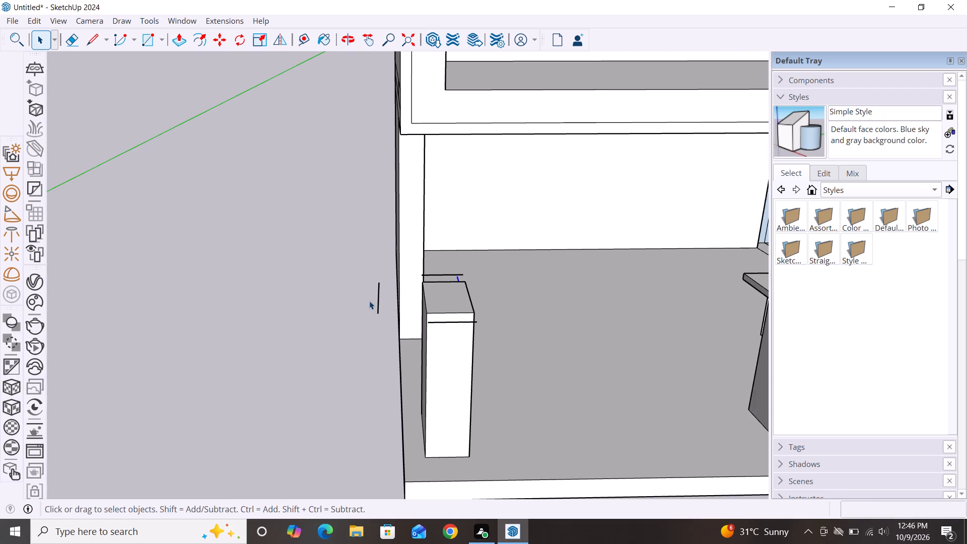
{"action": "double_click", "coordinate": [377, 302]}
{"action": "key", "text": "m"}
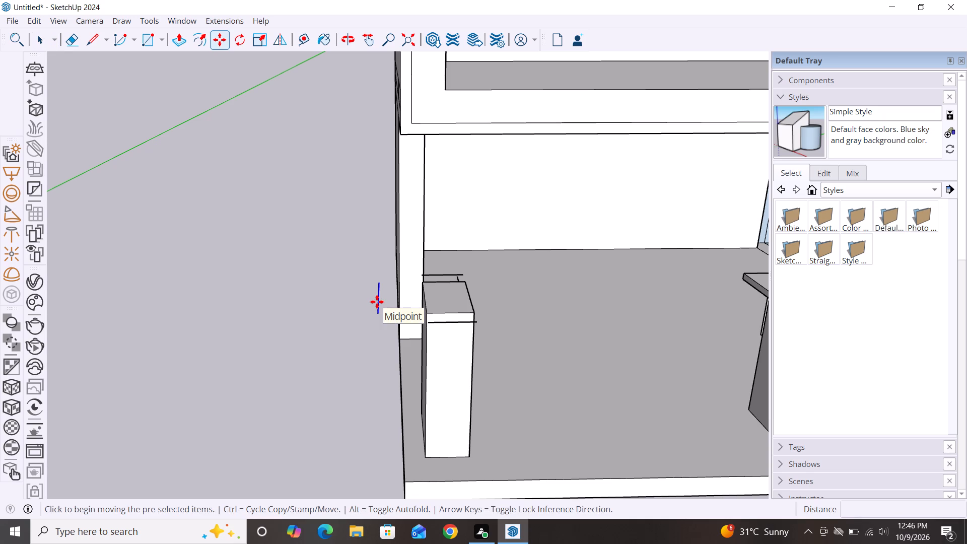
{"action": "left_click", "coordinate": [377, 313]}
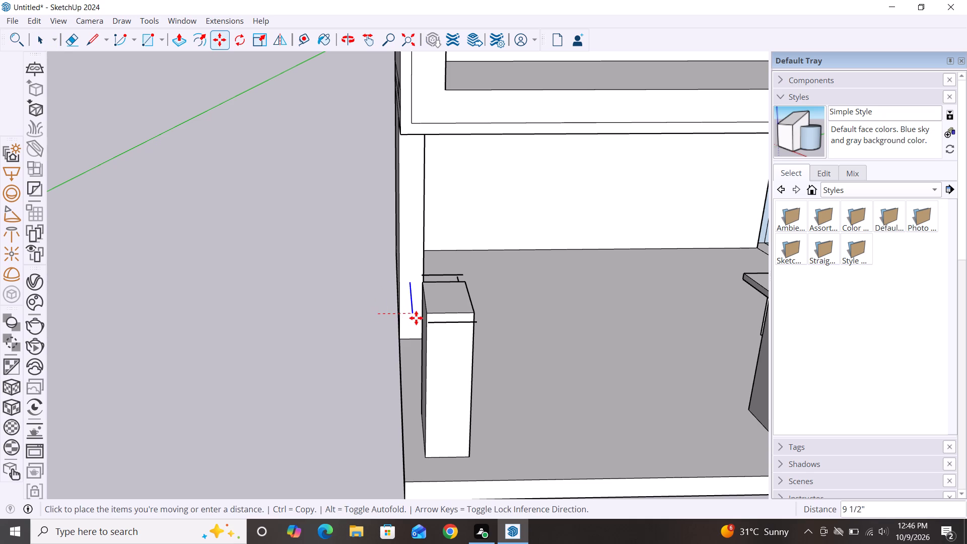
{"action": "left_click", "coordinate": [418, 318]}
{"action": "key", "text": "space"}
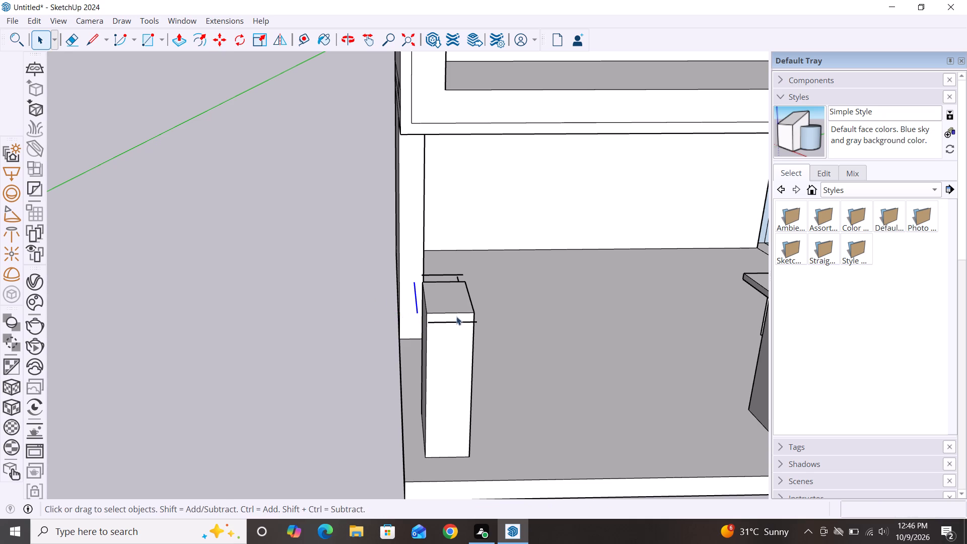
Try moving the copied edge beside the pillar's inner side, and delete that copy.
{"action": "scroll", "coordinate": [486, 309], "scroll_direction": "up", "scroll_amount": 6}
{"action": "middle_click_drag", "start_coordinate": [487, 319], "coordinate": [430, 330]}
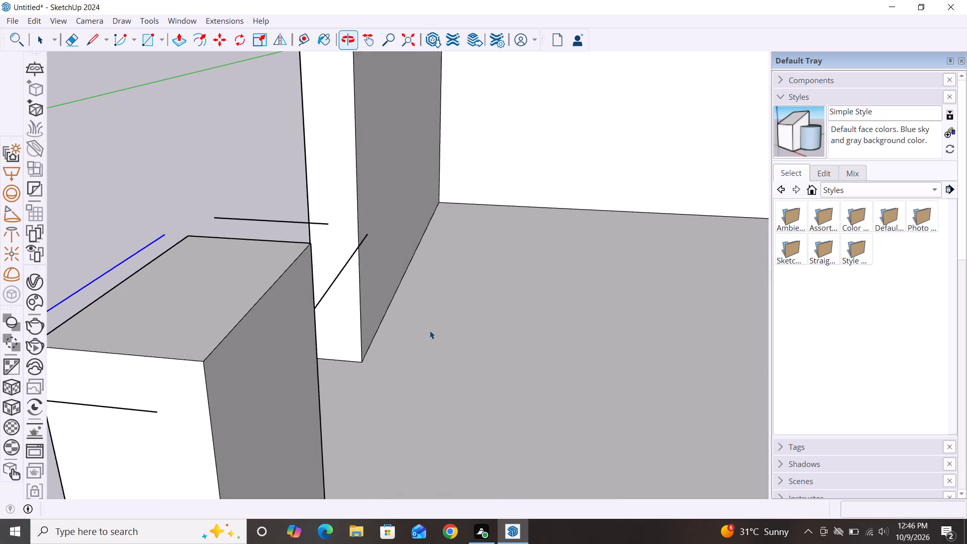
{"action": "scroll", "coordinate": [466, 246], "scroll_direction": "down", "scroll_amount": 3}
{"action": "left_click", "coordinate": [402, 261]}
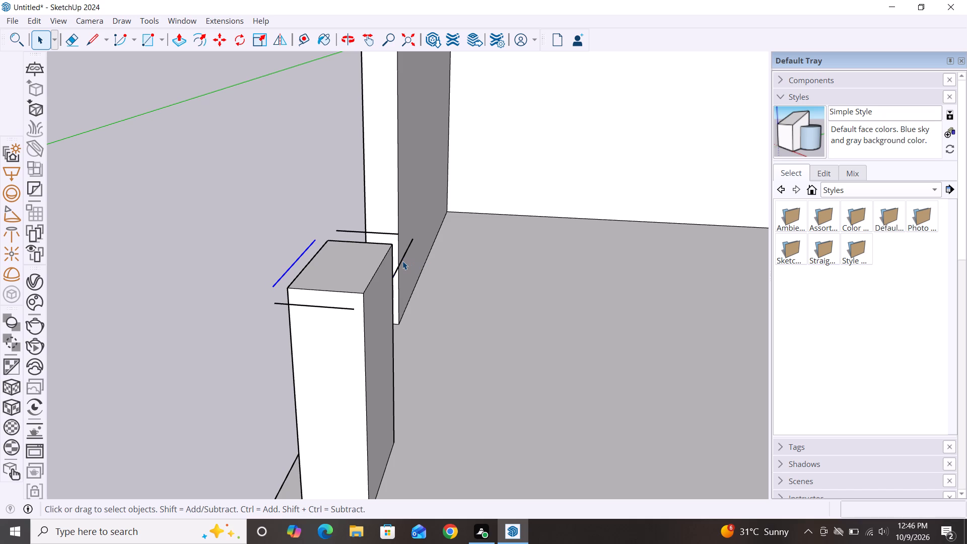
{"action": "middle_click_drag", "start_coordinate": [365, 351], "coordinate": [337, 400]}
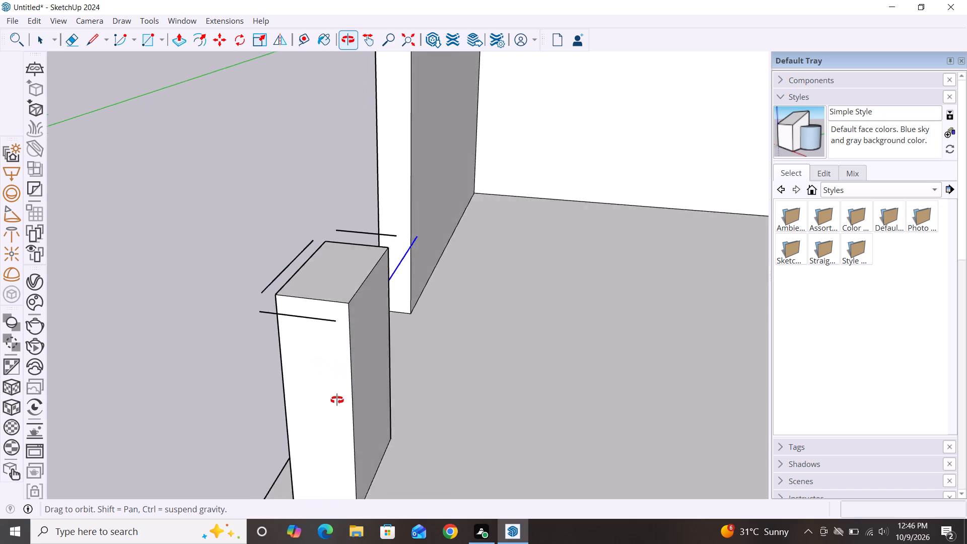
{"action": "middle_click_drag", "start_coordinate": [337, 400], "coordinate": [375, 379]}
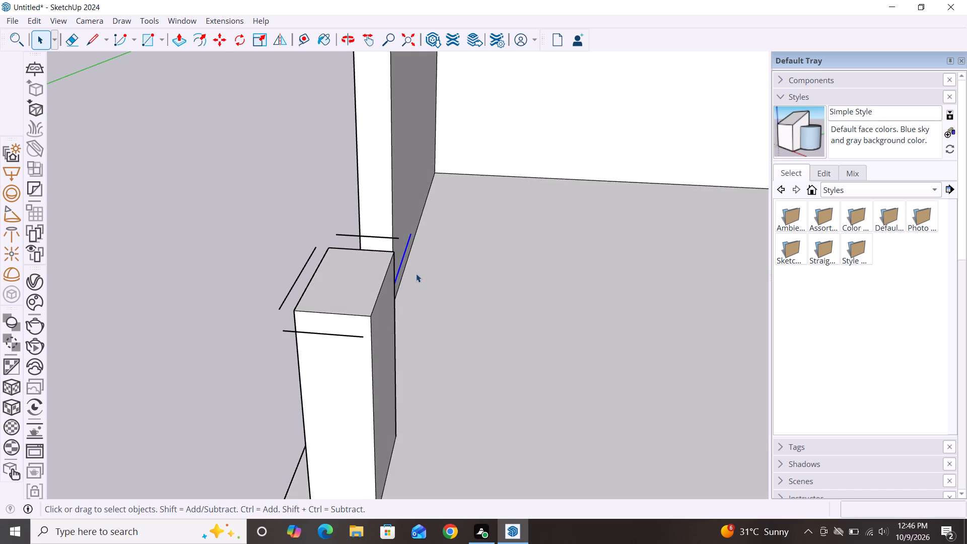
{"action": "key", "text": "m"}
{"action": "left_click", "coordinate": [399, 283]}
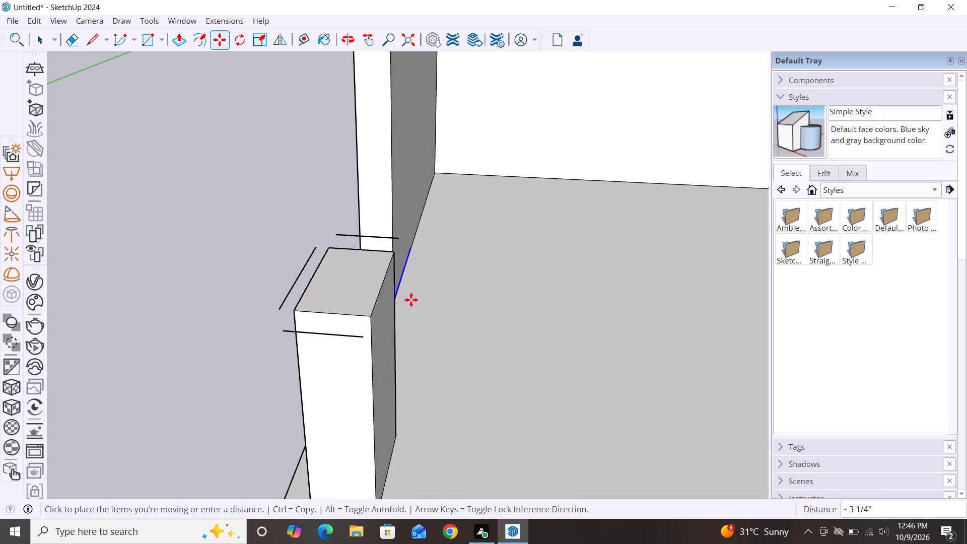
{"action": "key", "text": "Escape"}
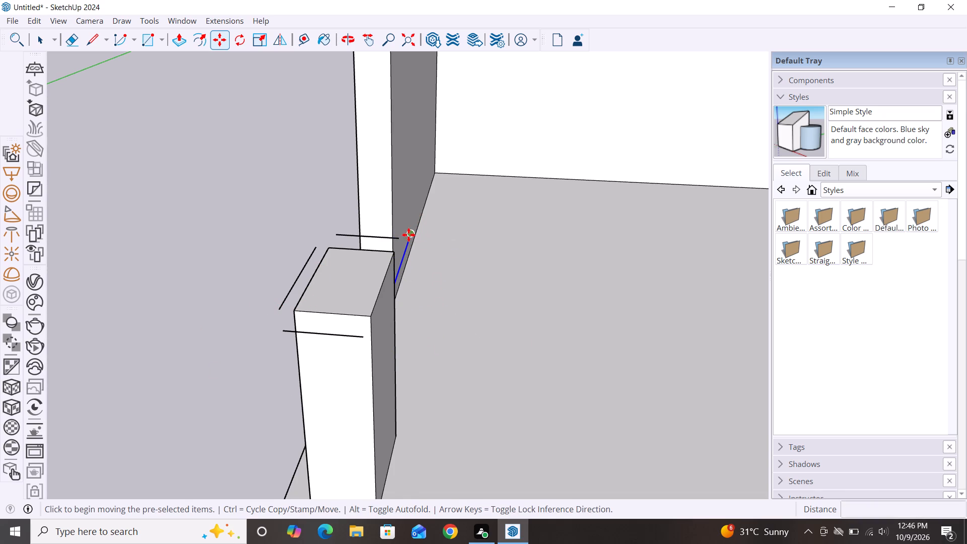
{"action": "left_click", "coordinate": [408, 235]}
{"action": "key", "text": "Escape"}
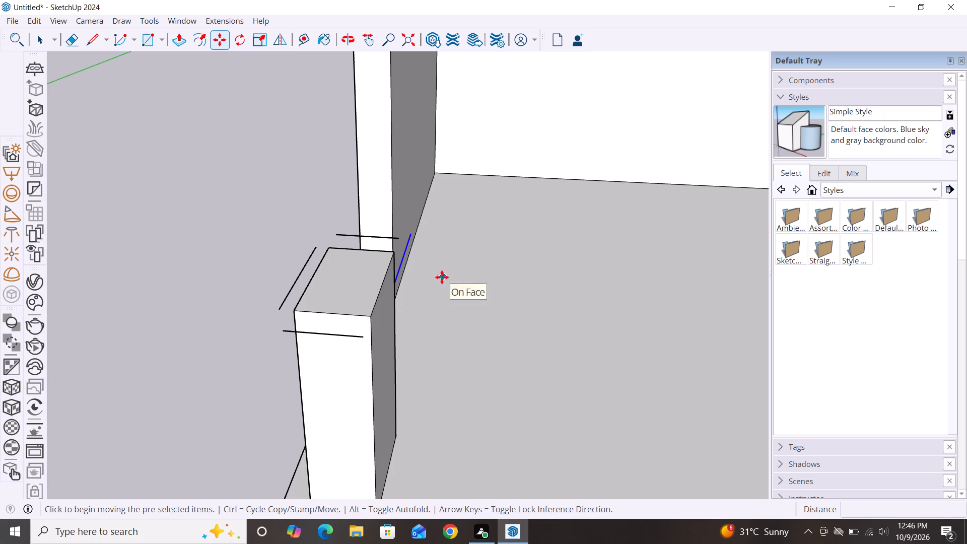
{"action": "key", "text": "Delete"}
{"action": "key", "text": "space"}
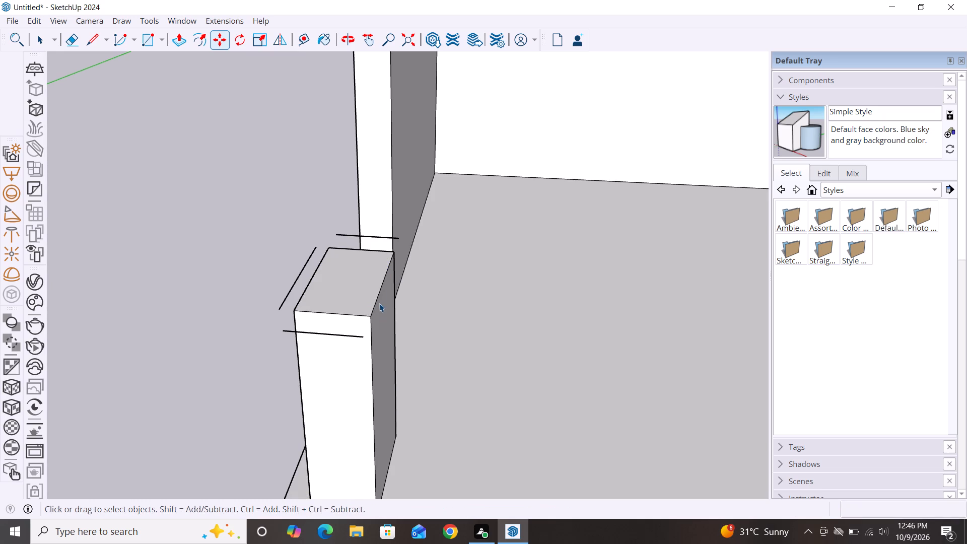
Copy the top edge of the pillar's inner side about 8' away, onto the slab floor behind it.
{"action": "left_click", "coordinate": [379, 297]}
{"action": "key", "text": "m"}
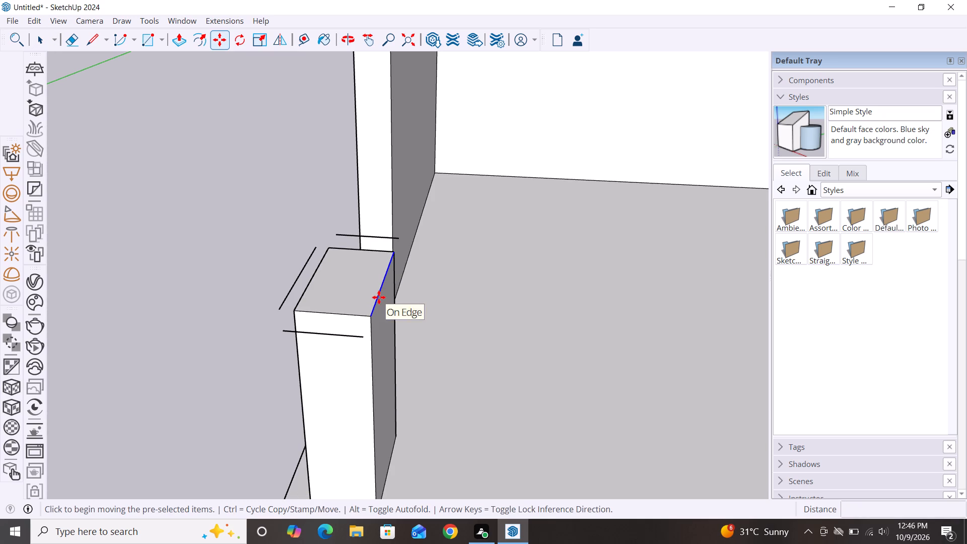
{"action": "left_click", "coordinate": [370, 317]}
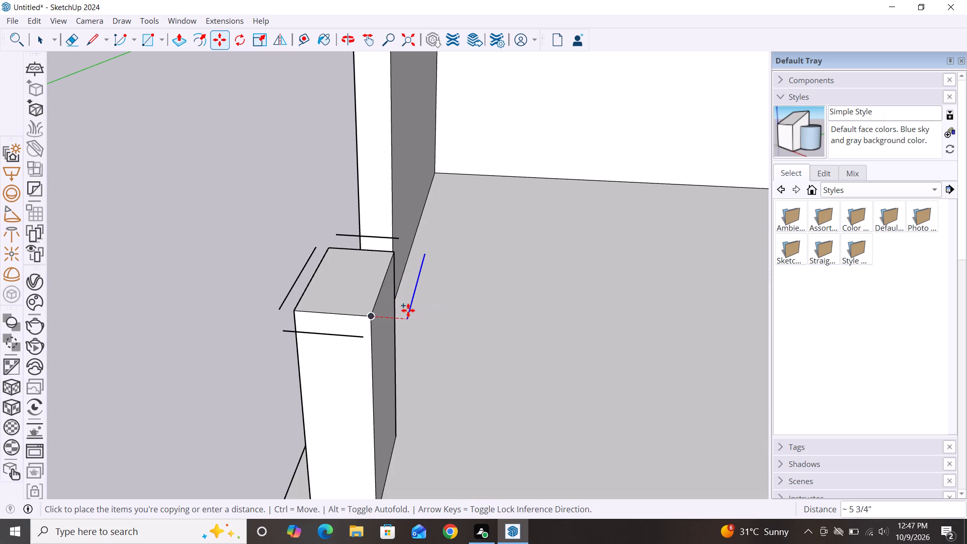
{"action": "double_click", "coordinate": [405, 295]}
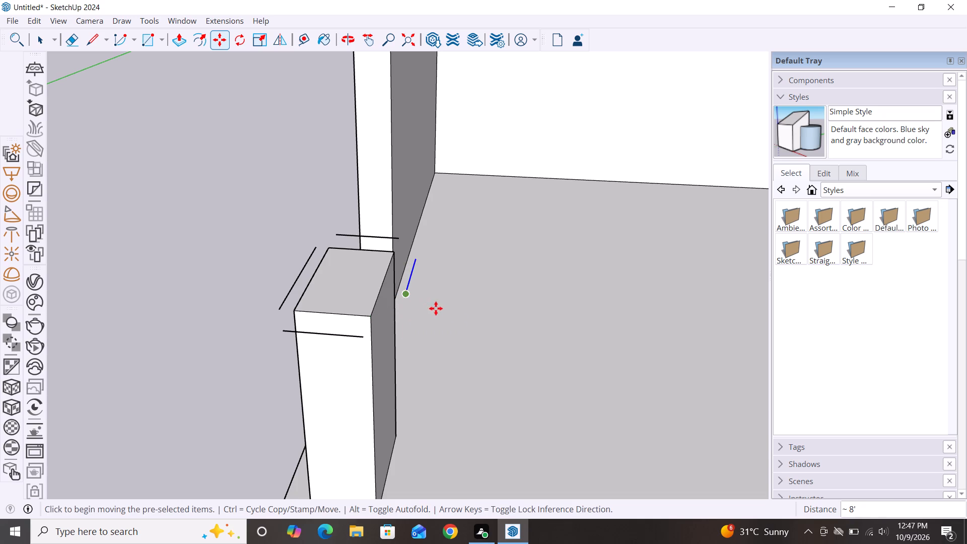
{"action": "scroll", "coordinate": [367, 327], "scroll_direction": "down", "scroll_amount": 3}
{"action": "key", "text": "space"}
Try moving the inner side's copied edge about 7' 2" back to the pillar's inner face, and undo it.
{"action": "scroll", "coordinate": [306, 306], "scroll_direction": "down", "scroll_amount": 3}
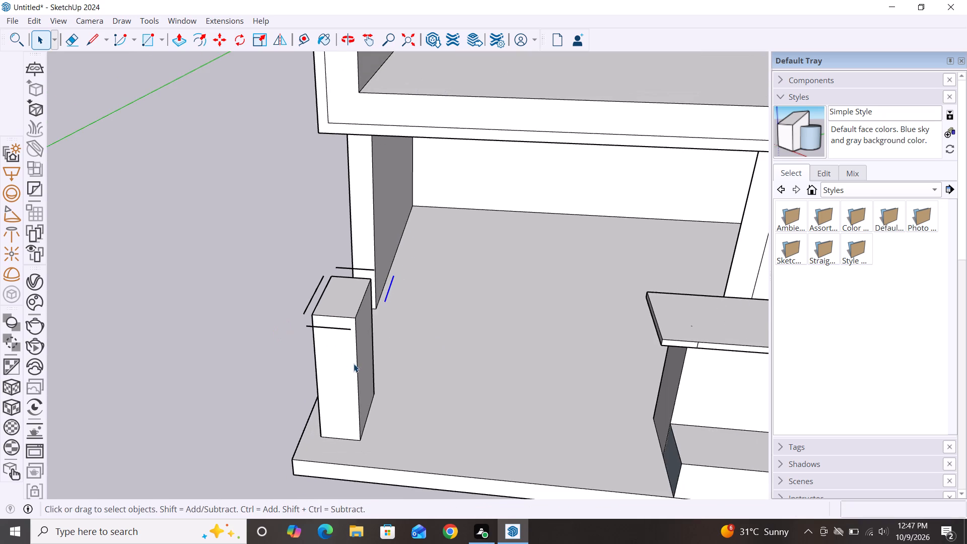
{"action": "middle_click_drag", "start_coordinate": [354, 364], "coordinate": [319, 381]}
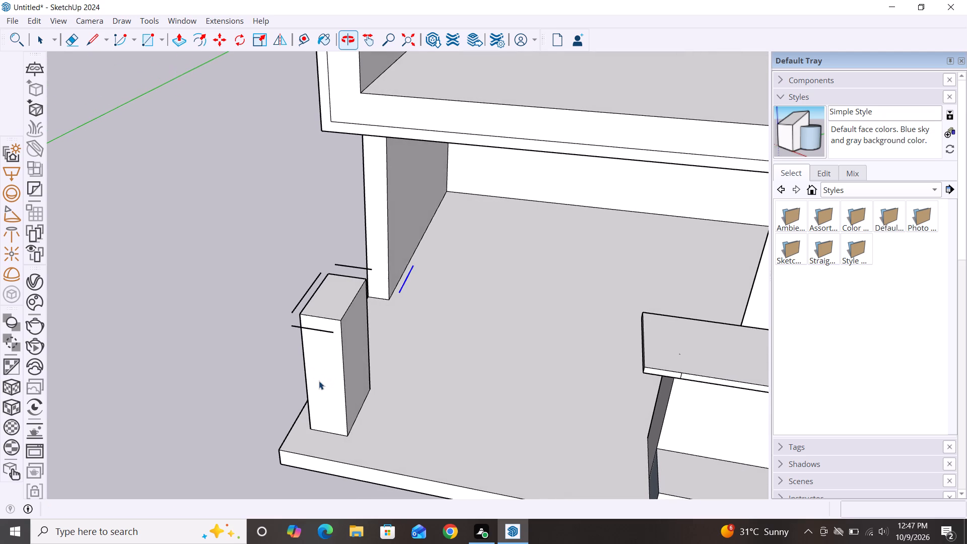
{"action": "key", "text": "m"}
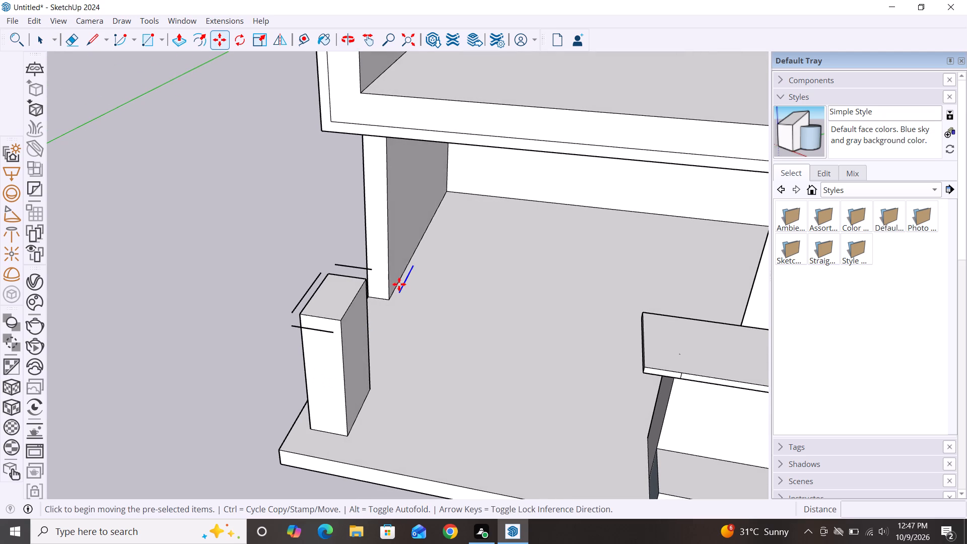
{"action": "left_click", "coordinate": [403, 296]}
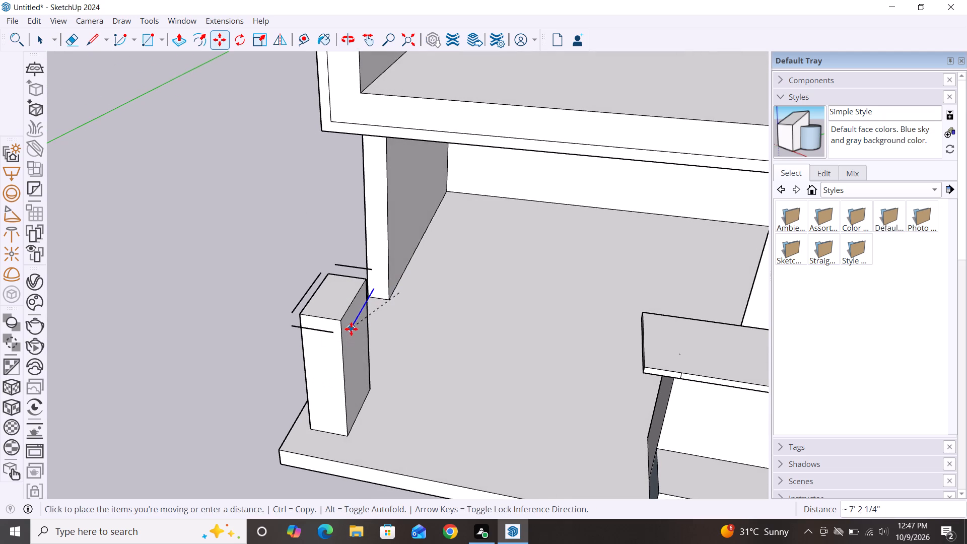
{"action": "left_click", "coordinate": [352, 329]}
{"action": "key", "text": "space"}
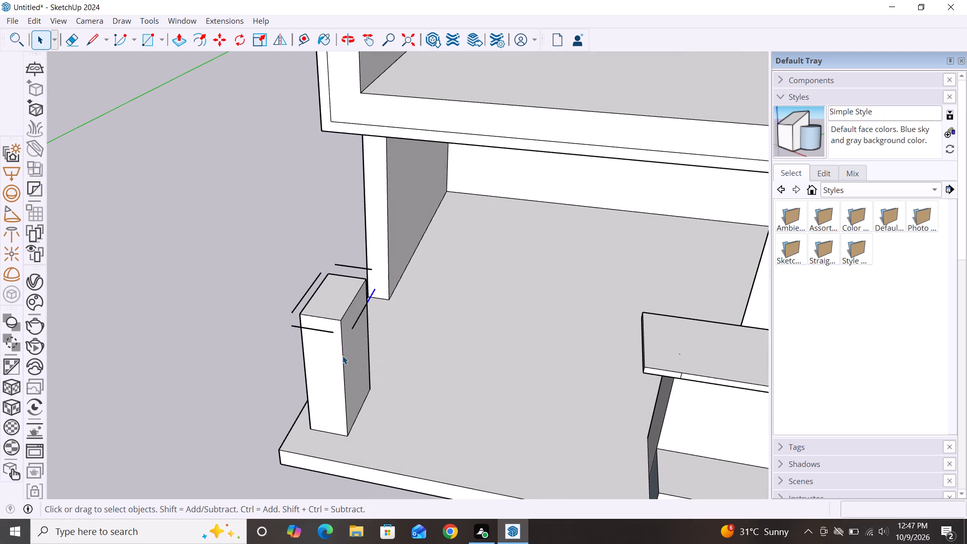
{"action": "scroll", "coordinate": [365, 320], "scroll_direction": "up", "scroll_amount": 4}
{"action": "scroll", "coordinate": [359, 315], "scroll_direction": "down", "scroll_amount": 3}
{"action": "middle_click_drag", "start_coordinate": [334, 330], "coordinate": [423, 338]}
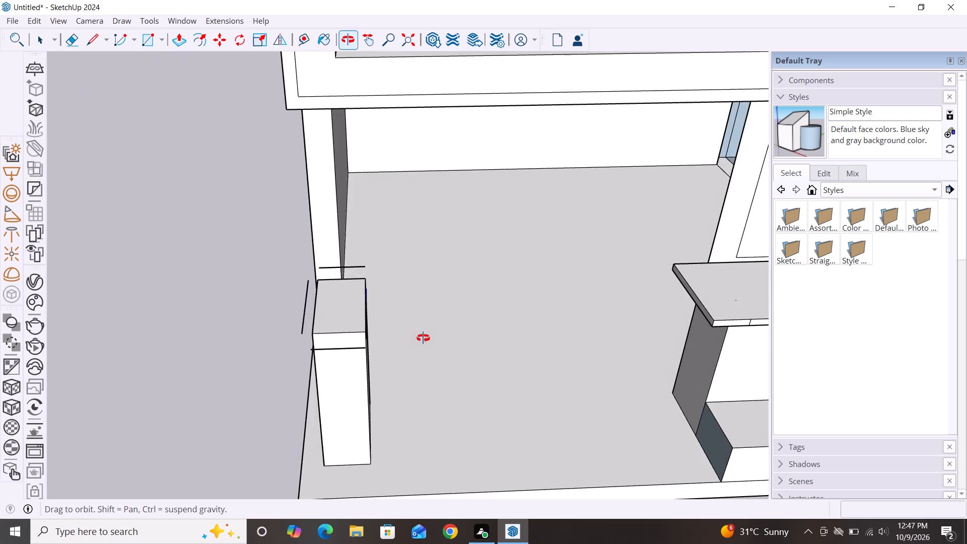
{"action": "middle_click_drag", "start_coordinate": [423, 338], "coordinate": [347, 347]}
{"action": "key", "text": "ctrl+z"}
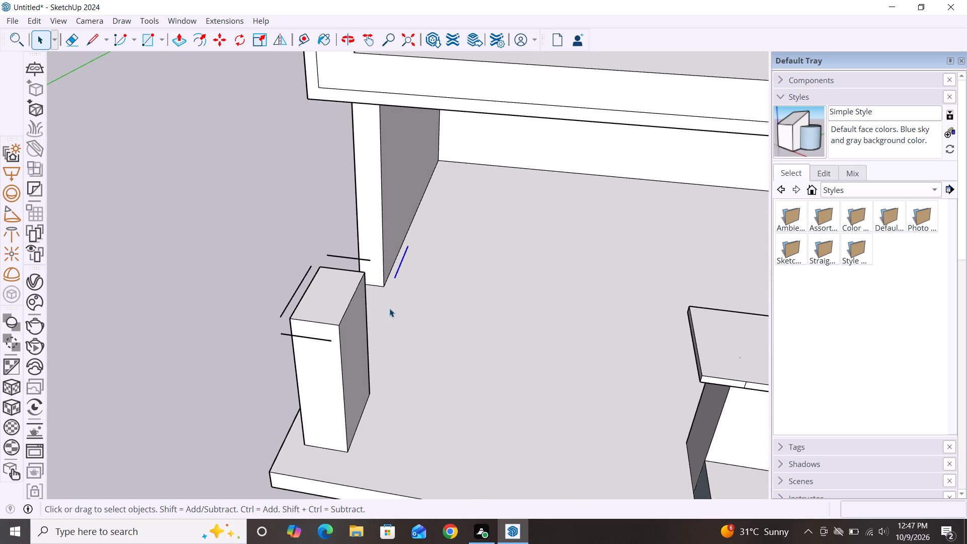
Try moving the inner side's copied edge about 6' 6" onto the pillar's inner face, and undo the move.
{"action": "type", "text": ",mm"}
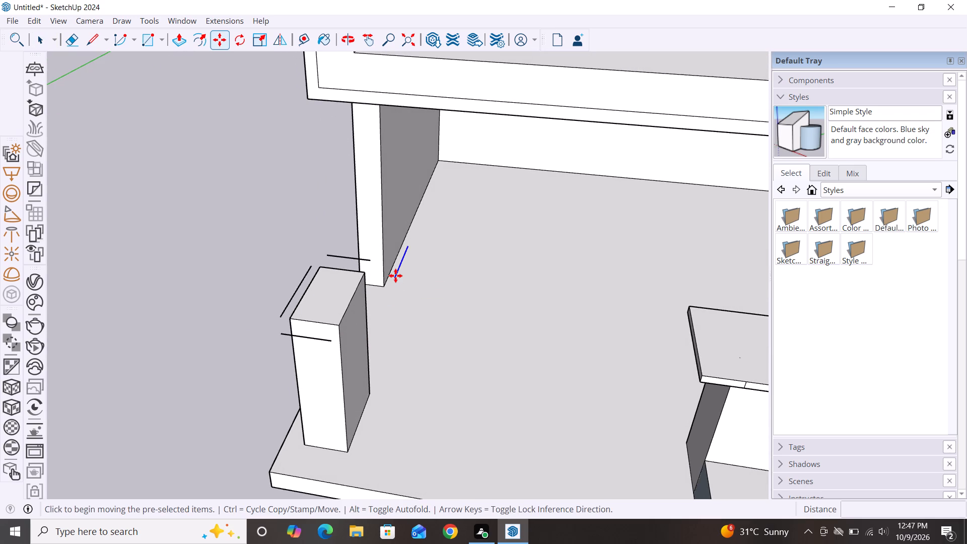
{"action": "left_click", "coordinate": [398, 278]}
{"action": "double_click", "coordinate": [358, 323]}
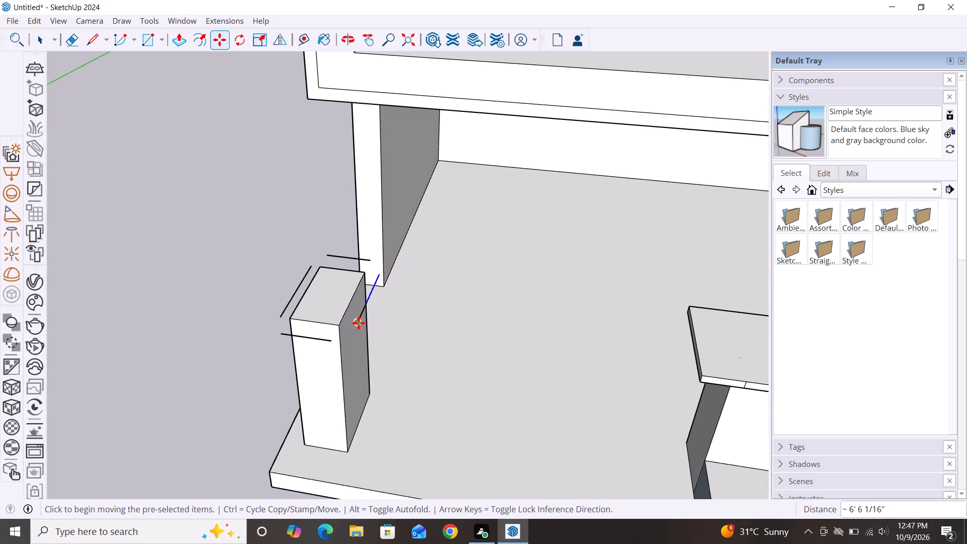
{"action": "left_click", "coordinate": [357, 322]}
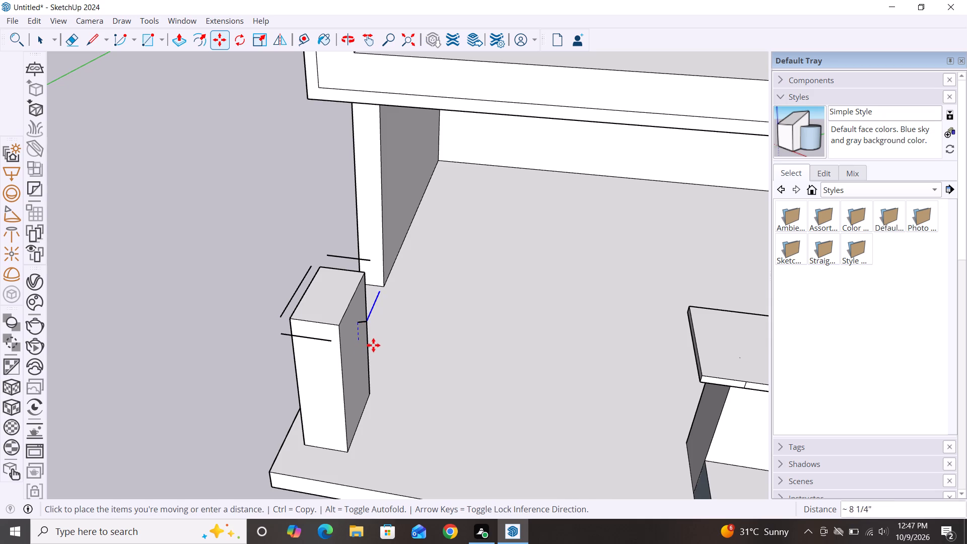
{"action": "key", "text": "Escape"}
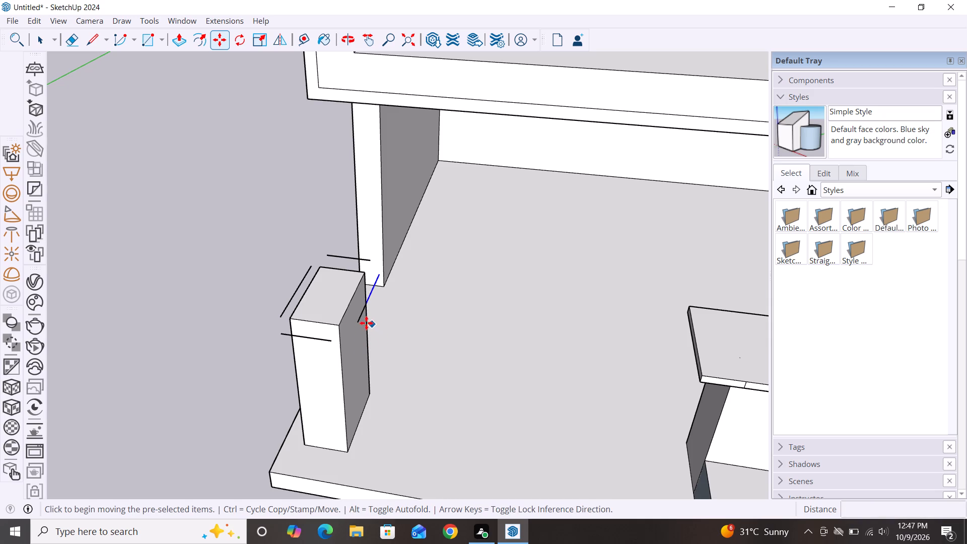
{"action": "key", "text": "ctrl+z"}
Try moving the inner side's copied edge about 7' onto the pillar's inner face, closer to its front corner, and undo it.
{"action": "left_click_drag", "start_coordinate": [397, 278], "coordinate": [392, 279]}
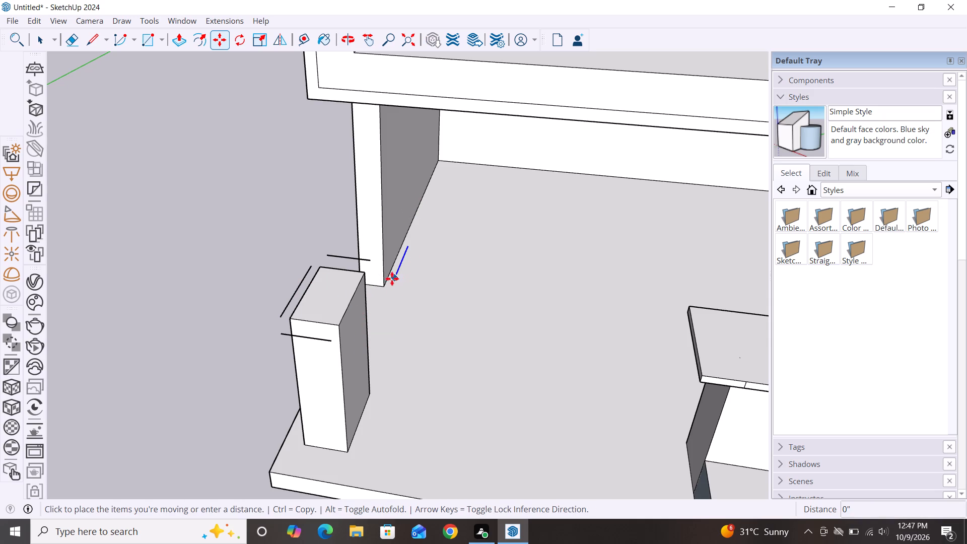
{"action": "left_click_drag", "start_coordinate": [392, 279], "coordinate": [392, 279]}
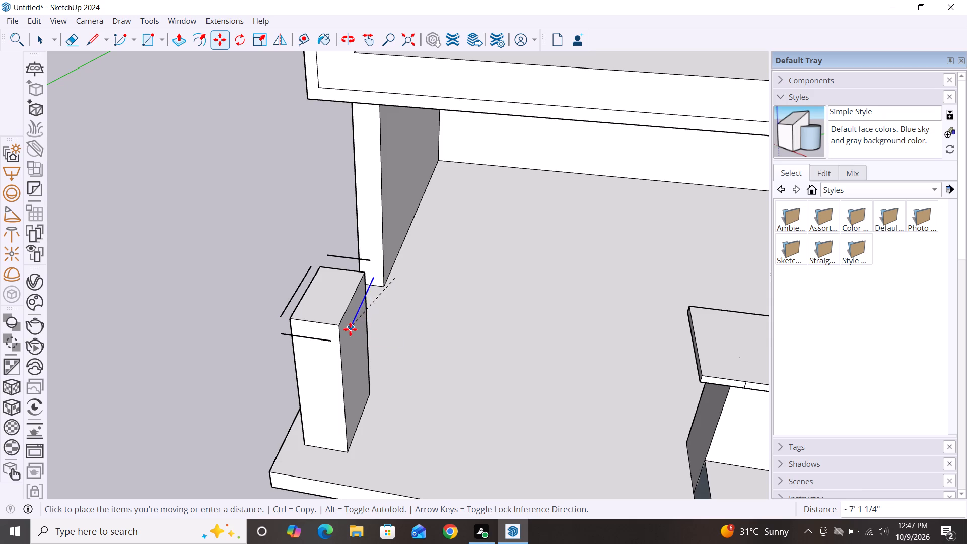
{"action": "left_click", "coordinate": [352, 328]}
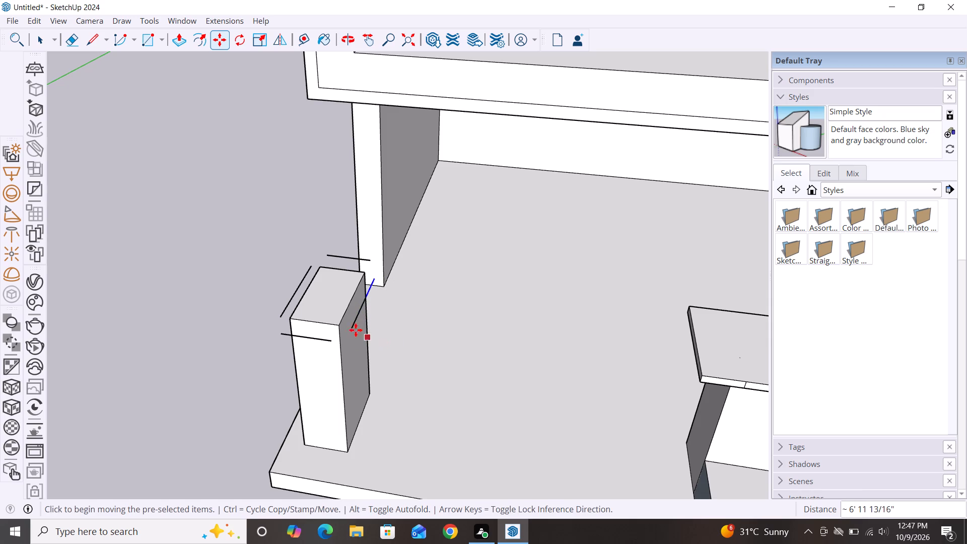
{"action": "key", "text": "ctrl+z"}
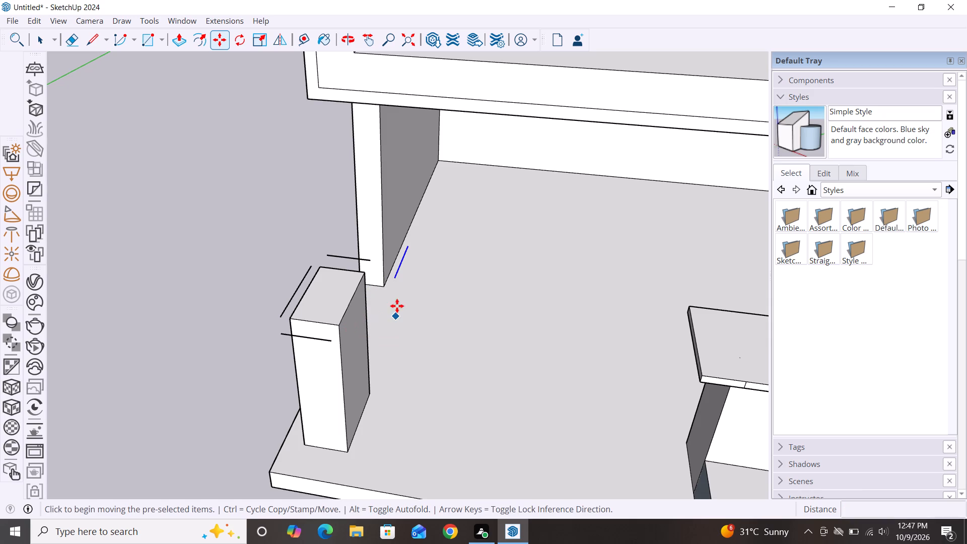
Move the inner side's copied edge about 3' 2" from its place on the slab floor toward the pillar's inner side.
{"action": "left_click_drag", "start_coordinate": [400, 279], "coordinate": [397, 284]}
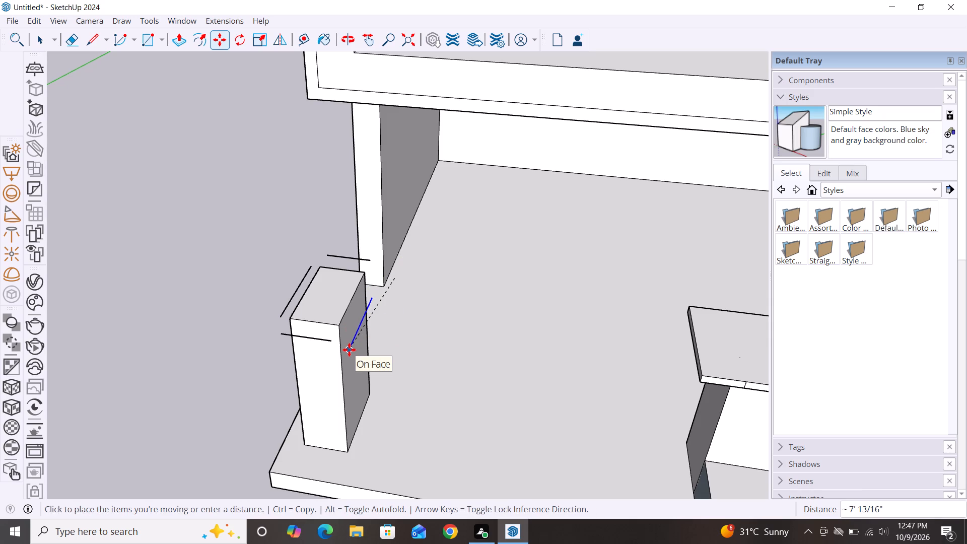
{"action": "middle_click_drag", "start_coordinate": [349, 350], "coordinate": [464, 362], "text": "alt"}
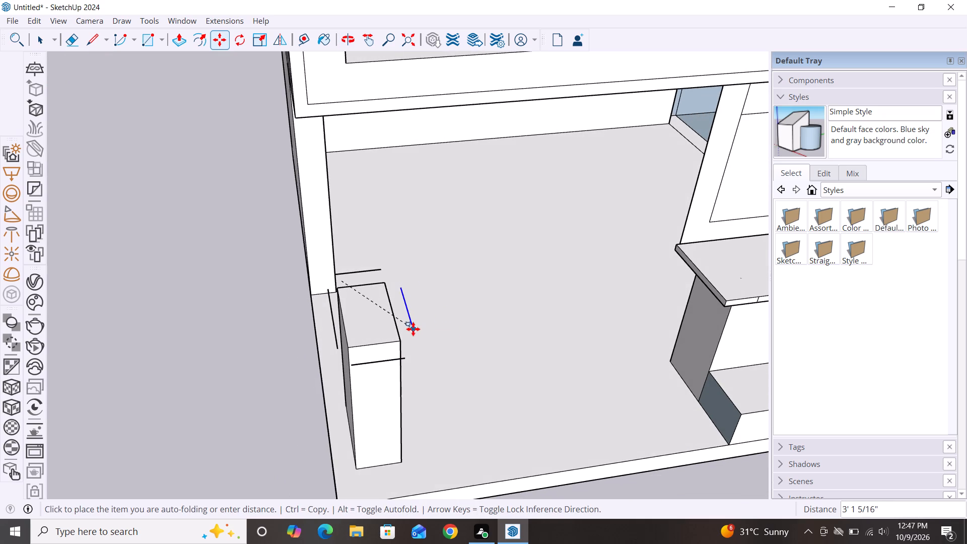
{"action": "left_click", "coordinate": [412, 331]}
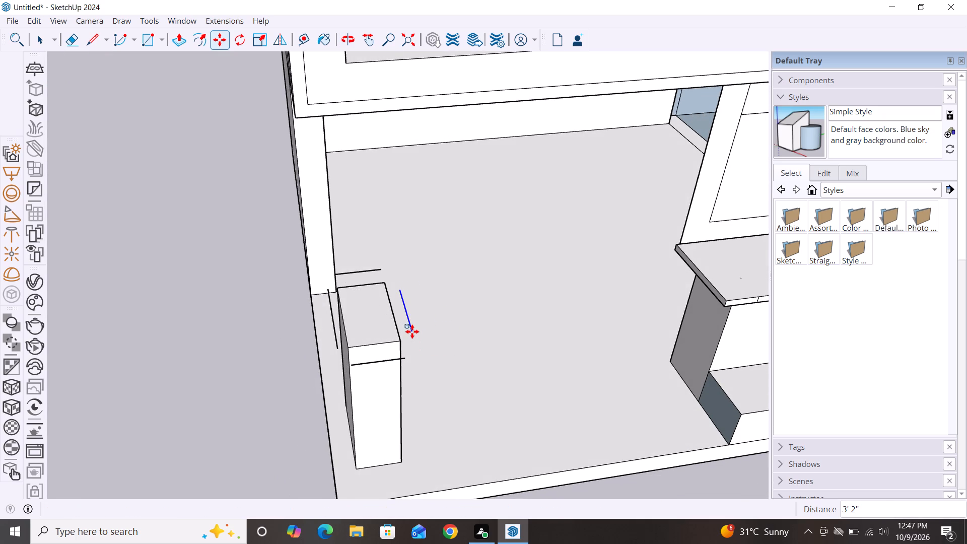
{"action": "key", "text": "space"}
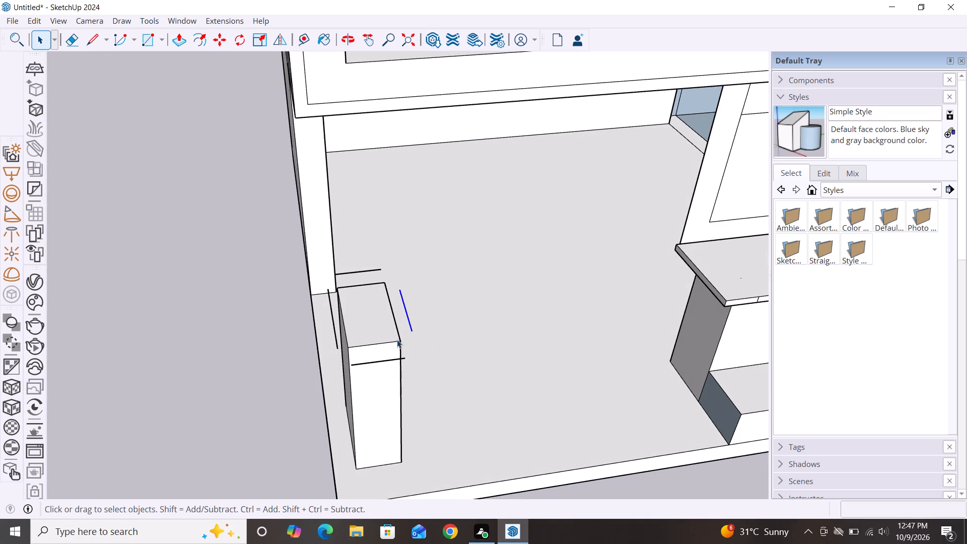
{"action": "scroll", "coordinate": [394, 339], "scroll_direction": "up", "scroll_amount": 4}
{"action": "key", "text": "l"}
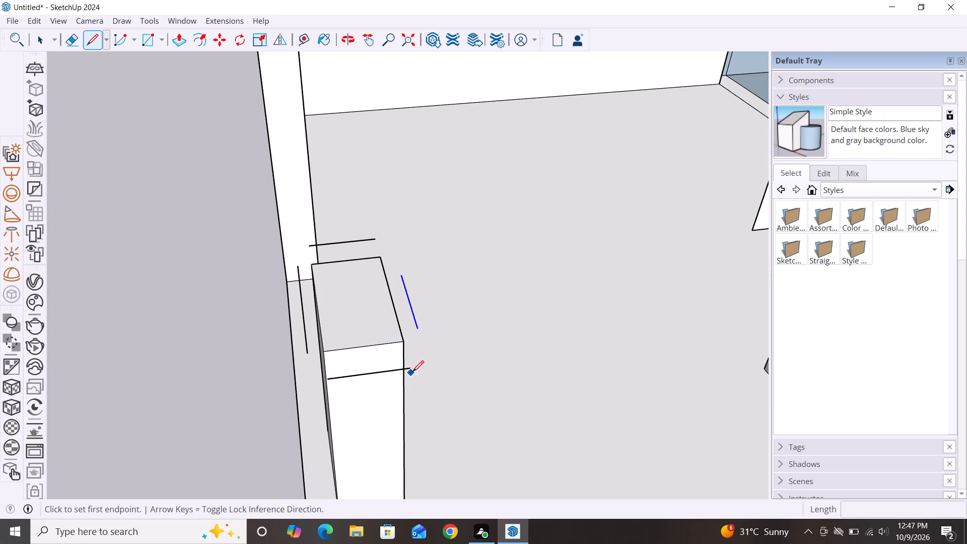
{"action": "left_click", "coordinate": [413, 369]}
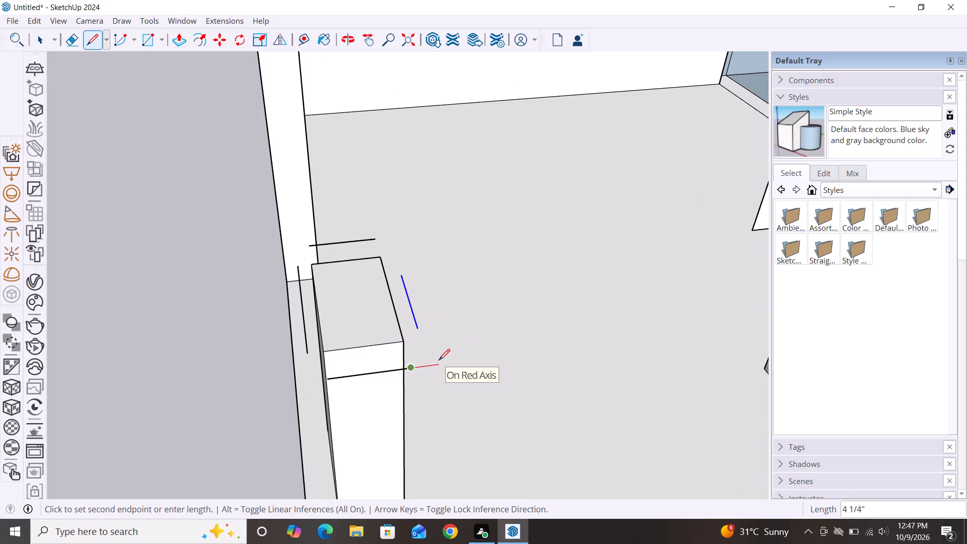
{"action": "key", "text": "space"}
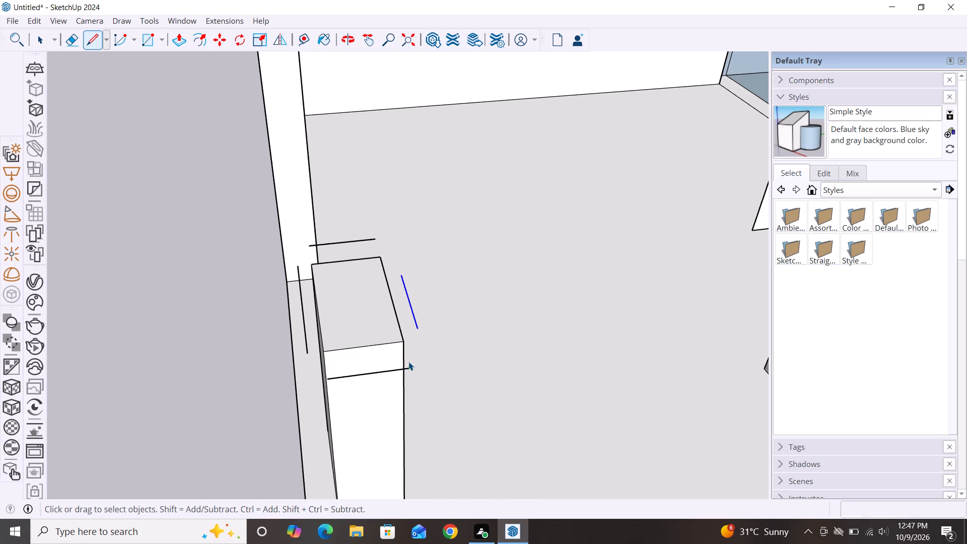
Extend the outer side's copied edge 6" with a line and join it to the front copied edge at the pillar's outer front corner.
{"action": "middle_click_drag", "start_coordinate": [328, 407], "coordinate": [524, 389], "text": "alt"}
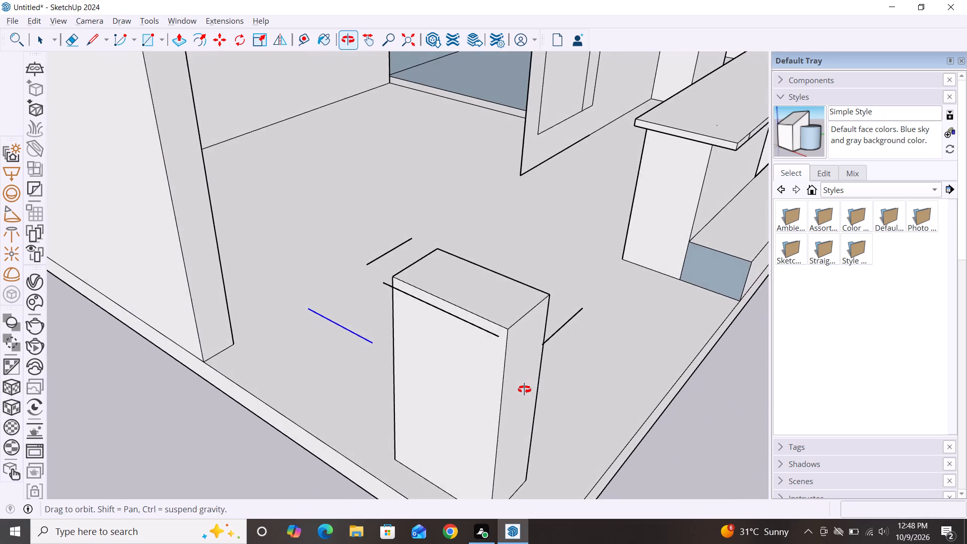
{"action": "middle_click_drag", "start_coordinate": [524, 389], "coordinate": [457, 401], "text": "alt"}
{"action": "key", "text": "l"}
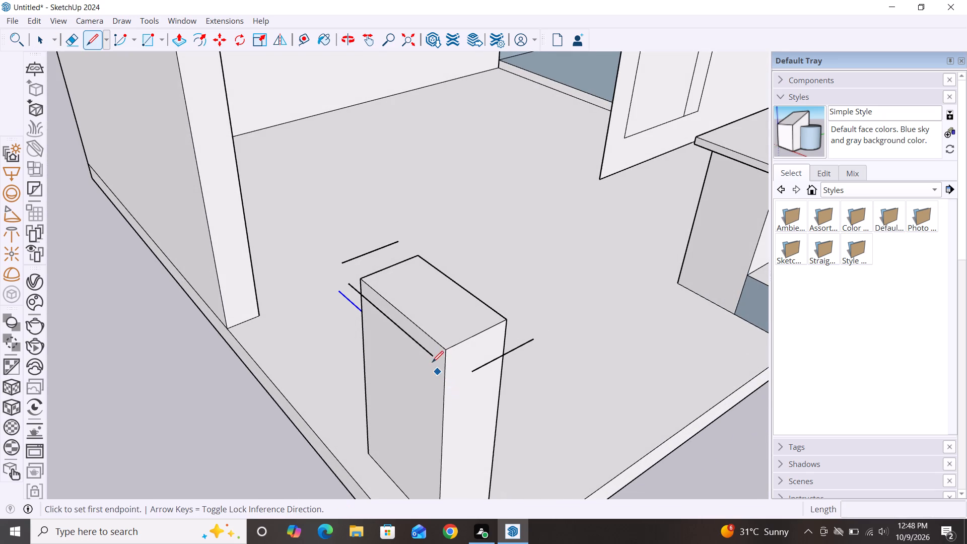
{"action": "left_click", "coordinate": [435, 358]}
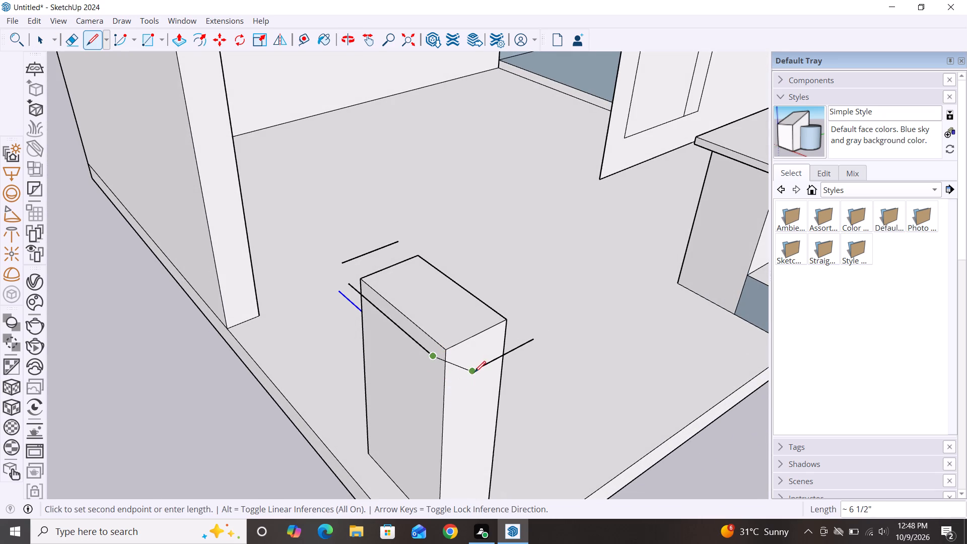
{"action": "double_click", "coordinate": [454, 383]}
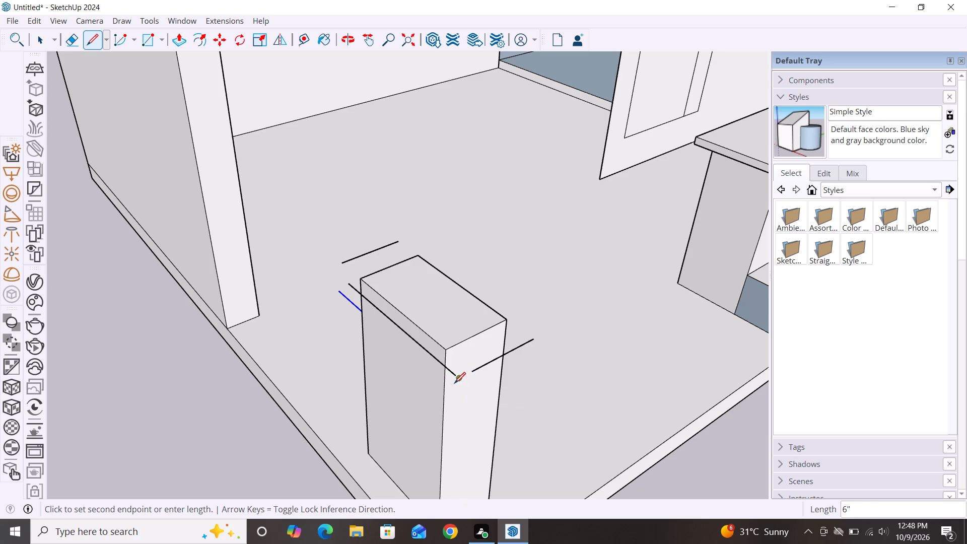
{"action": "left_click", "coordinate": [473, 374]}
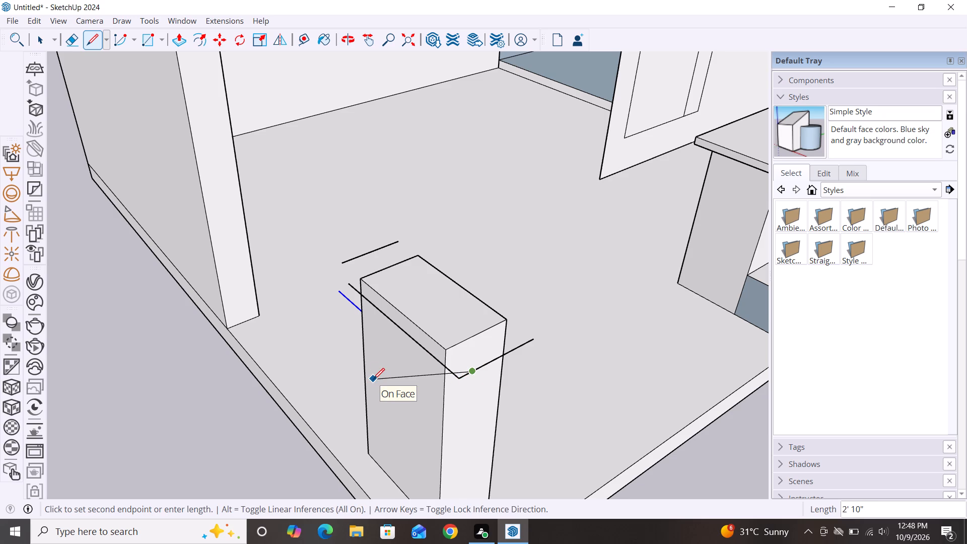
{"action": "key", "text": "space"}
Move the inner side's copied edge about 6" closer to the pillar.
{"action": "scroll", "coordinate": [390, 320], "scroll_direction": "down", "scroll_amount": 6}
{"action": "middle_click_drag", "start_coordinate": [363, 394], "coordinate": [381, 397]}
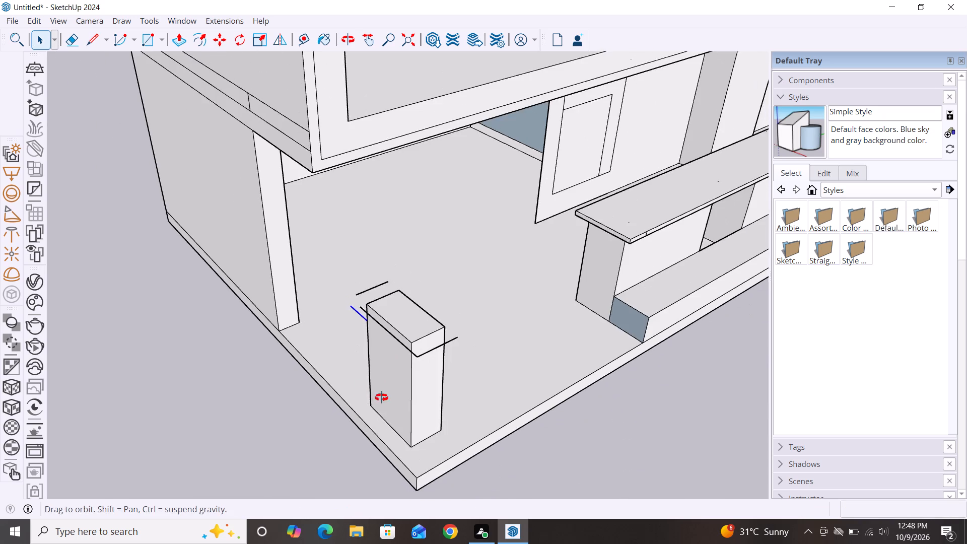
{"action": "middle_click_drag", "start_coordinate": [381, 397], "coordinate": [530, 380]}
{"action": "scroll", "coordinate": [412, 344], "scroll_direction": "down", "scroll_amount": 2}
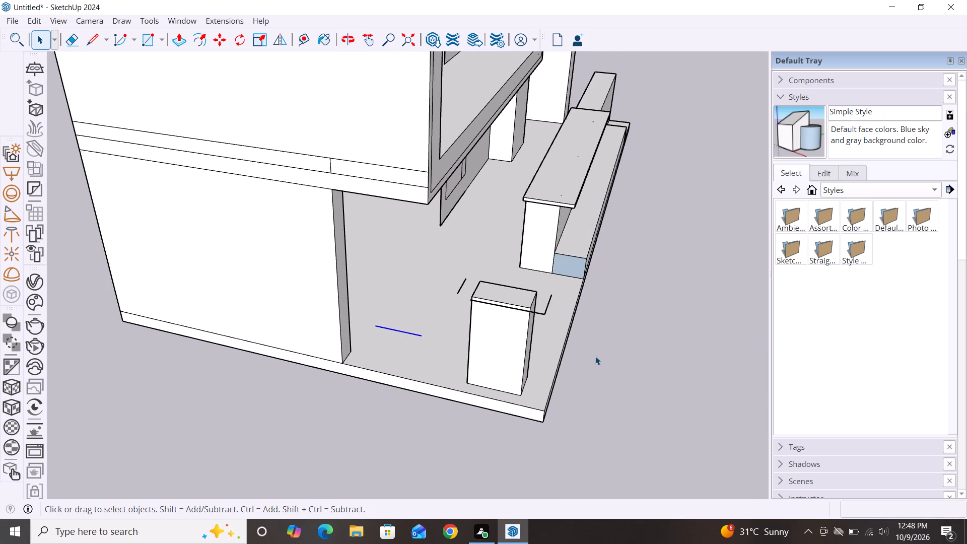
{"action": "middle_click_drag", "start_coordinate": [595, 355], "coordinate": [323, 421]}
{"action": "scroll", "coordinate": [282, 310], "scroll_direction": "up", "scroll_amount": 3}
{"action": "scroll", "coordinate": [378, 314], "scroll_direction": "down", "scroll_amount": 2}
{"action": "key", "text": "m"}
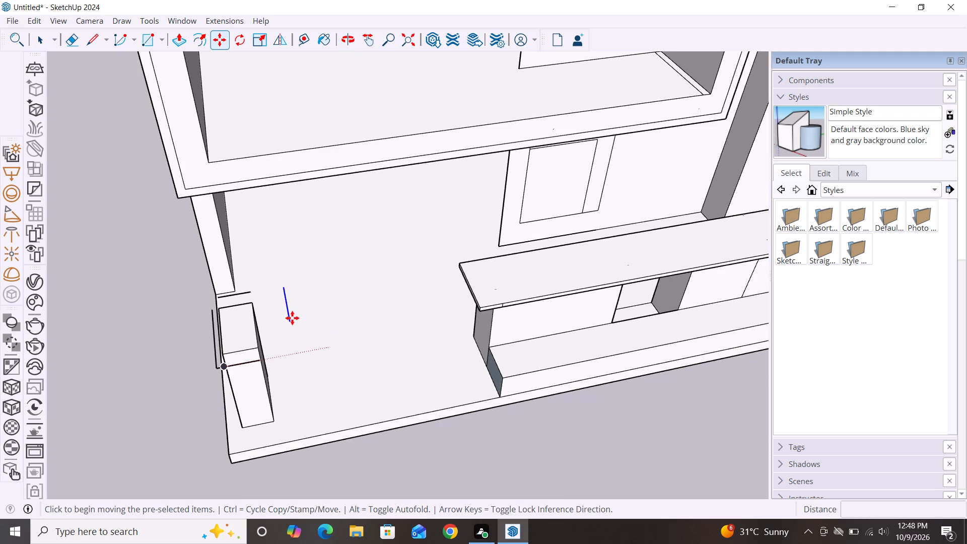
{"action": "left_click", "coordinate": [290, 318]}
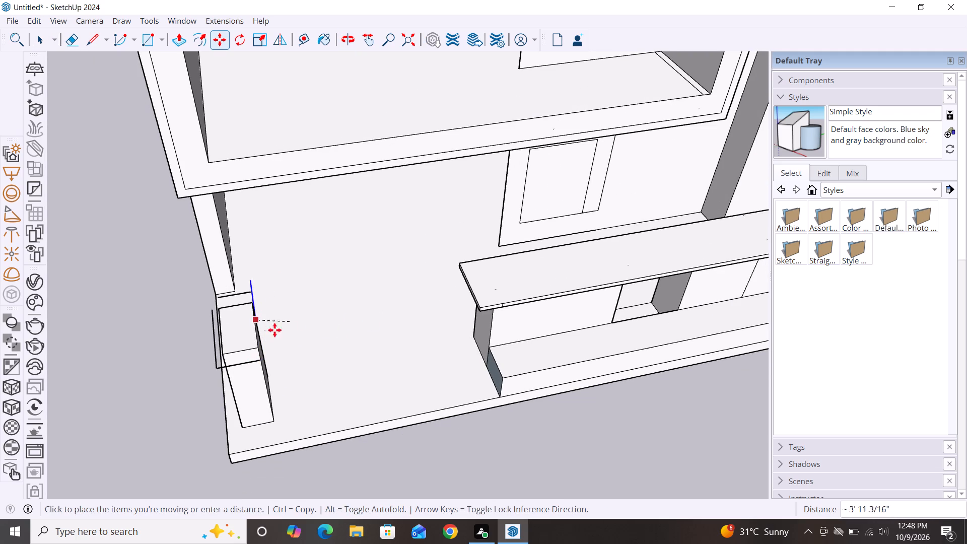
{"action": "scroll", "coordinate": [325, 330], "scroll_direction": "down", "scroll_amount": 1}
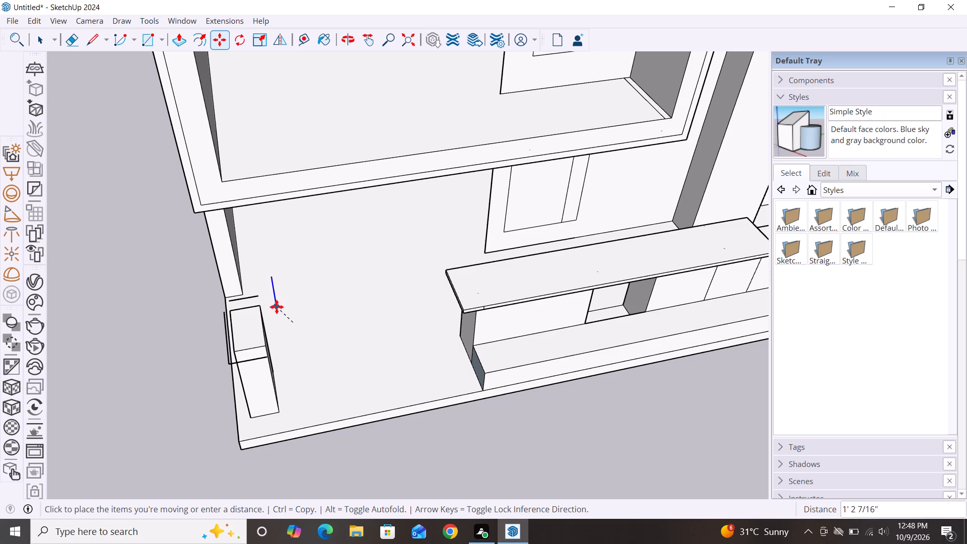
{"action": "left_click", "coordinate": [274, 330]}
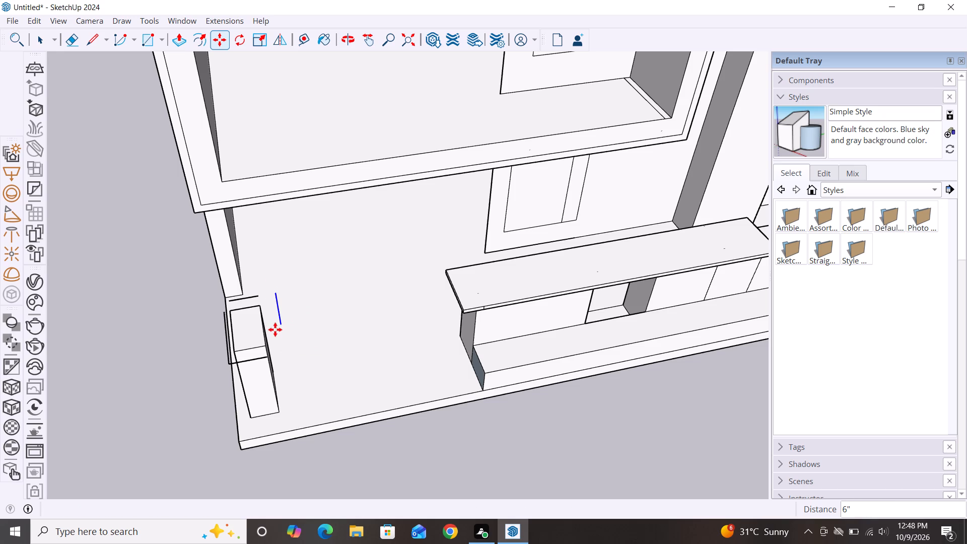
{"action": "key", "text": "space"}
Move the copied edge about 5' 9" from behind the pillar to beside the inner side of its top.
{"action": "scroll", "coordinate": [275, 329], "scroll_direction": "down", "scroll_amount": 2}
{"action": "middle_click_drag", "start_coordinate": [267, 364], "coordinate": [475, 352]}
{"action": "key", "text": "m"}
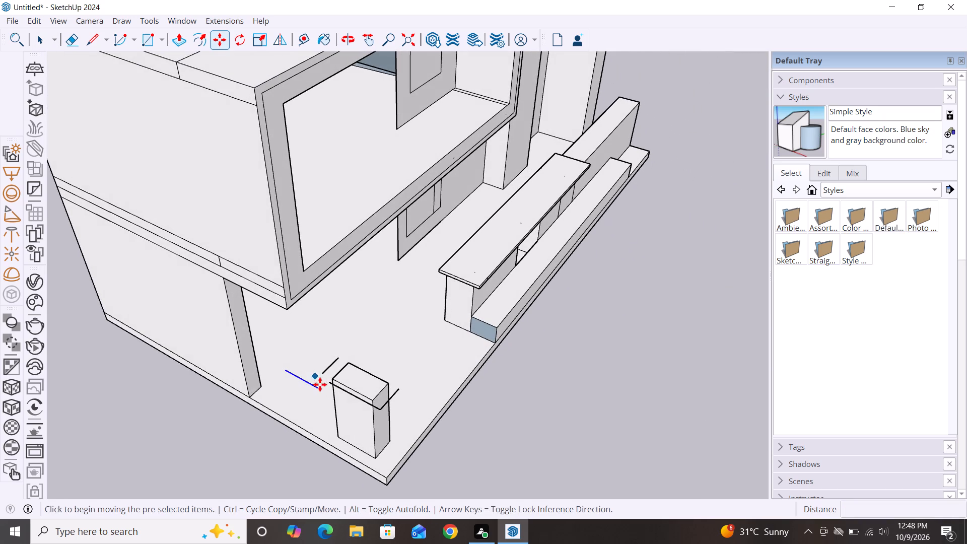
{"action": "left_click", "coordinate": [320, 390]}
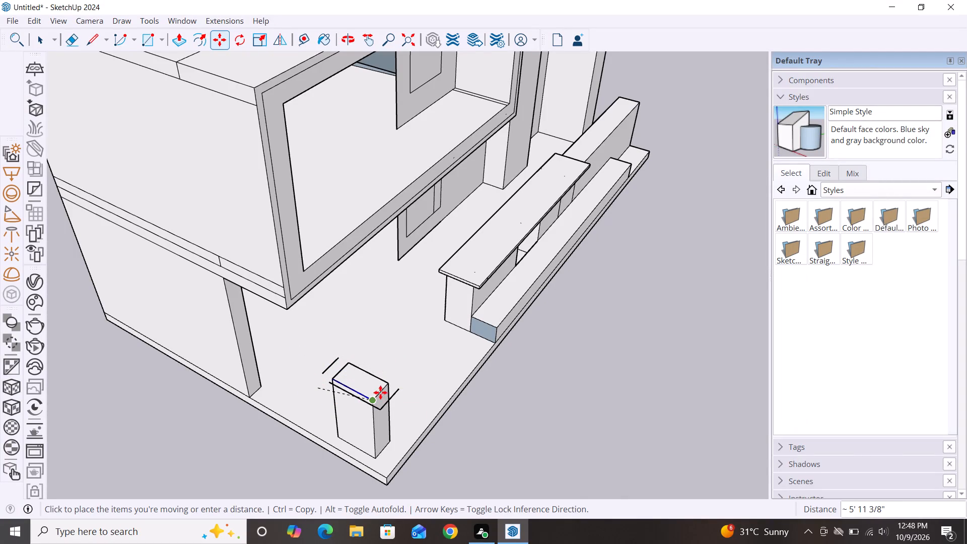
{"action": "double_click", "coordinate": [412, 374]}
{"action": "scroll", "coordinate": [412, 369], "scroll_direction": "down", "scroll_amount": 2}
{"action": "key", "text": "space"}
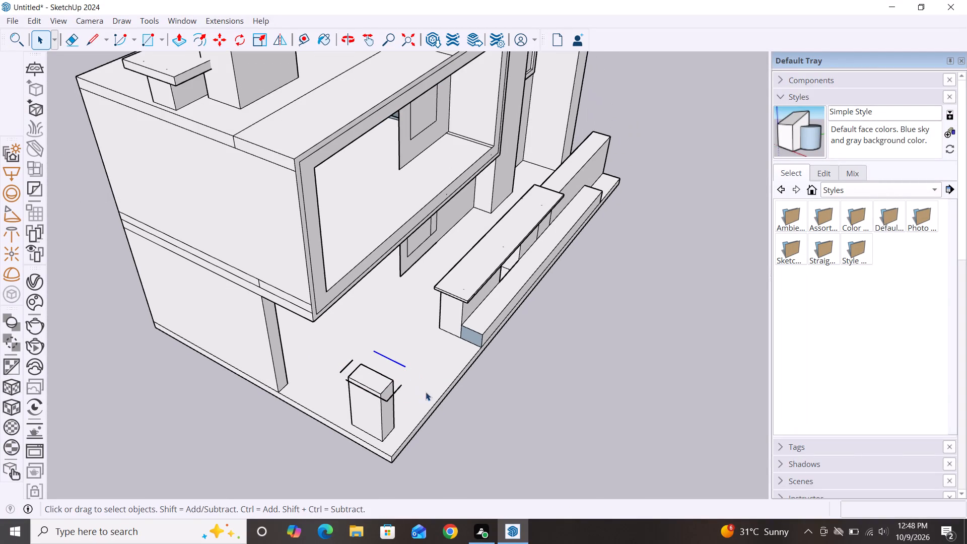
Move the inner side's copied edge about 6" closer to the top of the corner pillar.
{"action": "middle_click_drag", "start_coordinate": [475, 430], "coordinate": [304, 325], "text": "alt"}
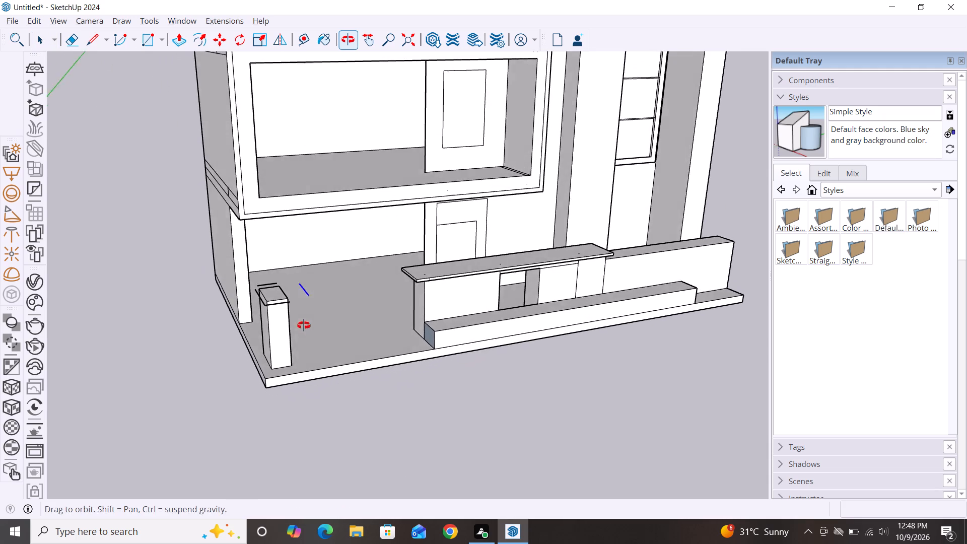
{"action": "middle_click_drag", "start_coordinate": [304, 325], "coordinate": [274, 358], "text": "alt"}
{"action": "scroll", "coordinate": [267, 292], "scroll_direction": "up", "scroll_amount": 6}
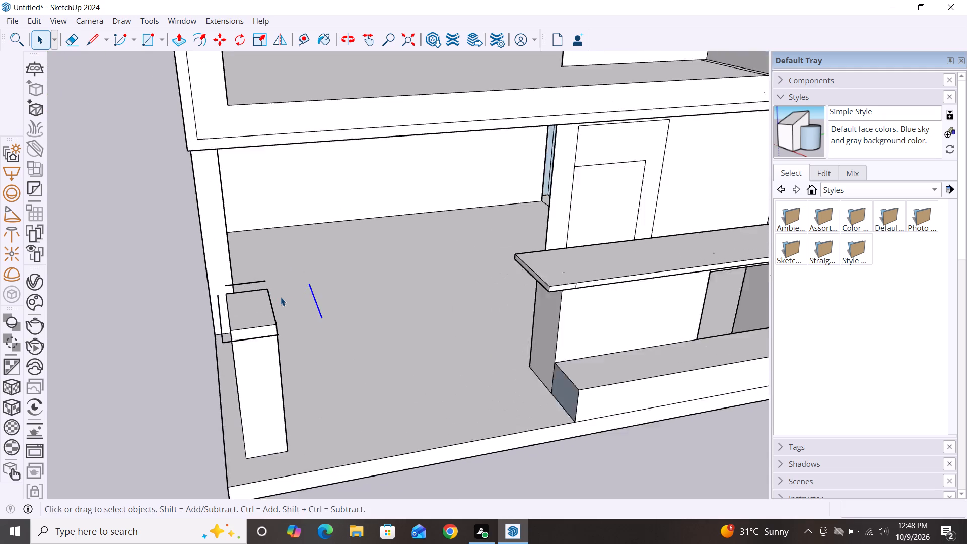
{"action": "scroll", "coordinate": [281, 297], "scroll_direction": "up", "scroll_amount": 2}
{"action": "scroll", "coordinate": [328, 326], "scroll_direction": "down", "scroll_amount": 3}
{"action": "scroll", "coordinate": [265, 362], "scroll_direction": "down", "scroll_amount": 3}
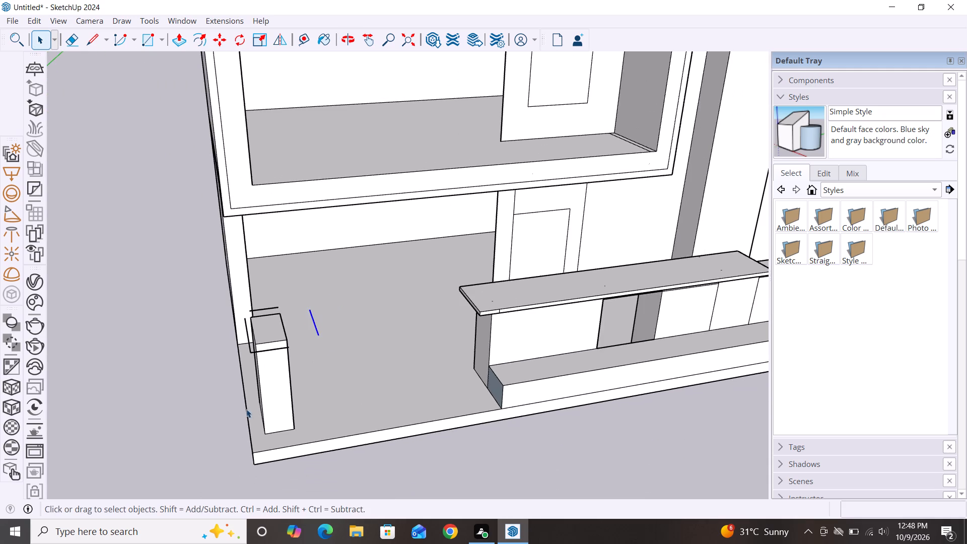
{"action": "middle_click_drag", "start_coordinate": [246, 409], "coordinate": [530, 397], "text": "alt"}
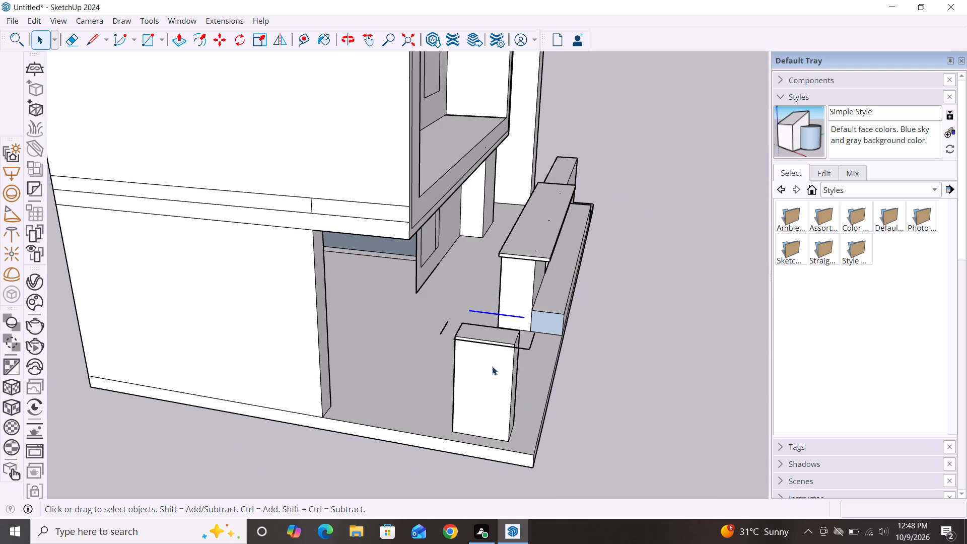
{"action": "key", "text": "m"}
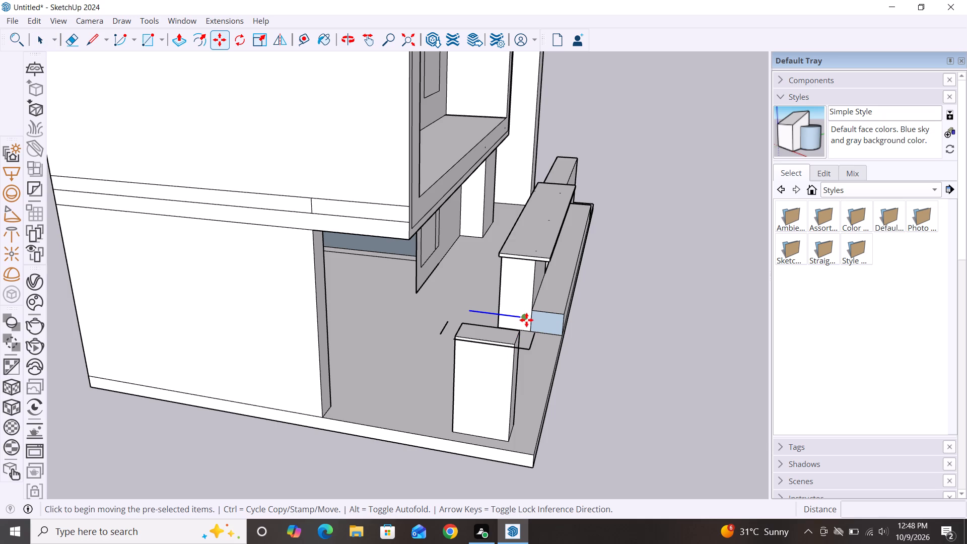
{"action": "left_click", "coordinate": [526, 320]}
{"action": "left_click", "coordinate": [523, 326]}
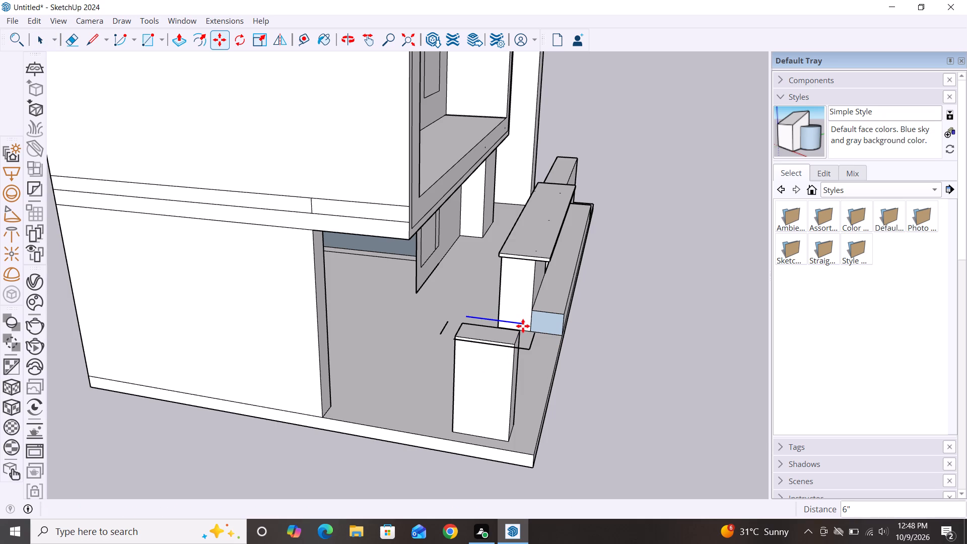
{"action": "key", "text": "space"}
Move the back copied edge about 3 1/4" closer to the back of the pillar's top.
{"action": "scroll", "coordinate": [445, 336], "scroll_direction": "up", "scroll_amount": 7}
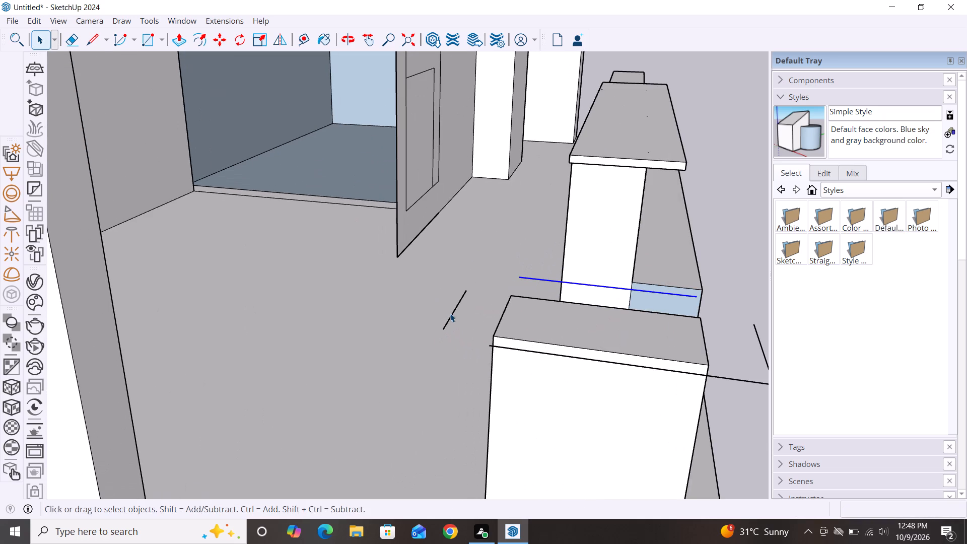
{"action": "left_click", "coordinate": [452, 313]}
{"action": "key", "text": "m"}
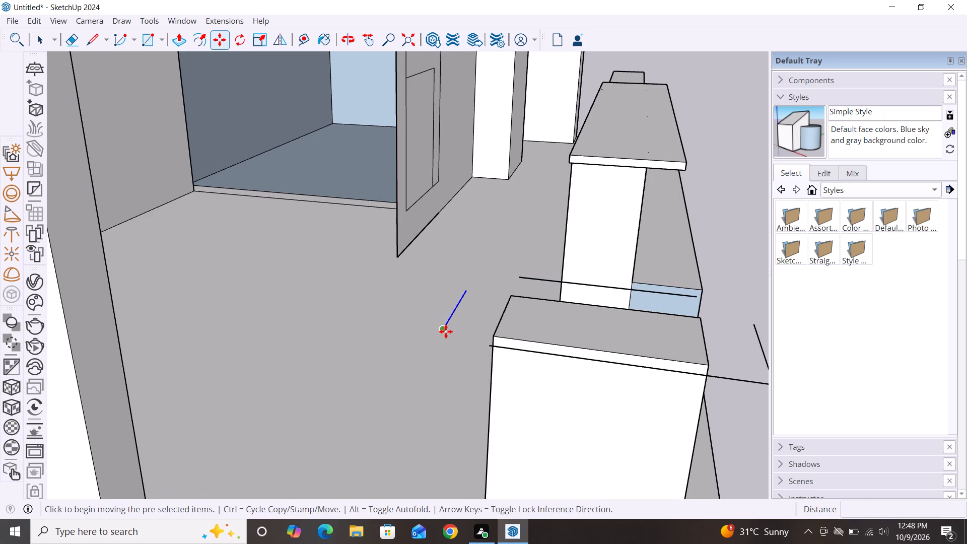
{"action": "left_click", "coordinate": [446, 331]}
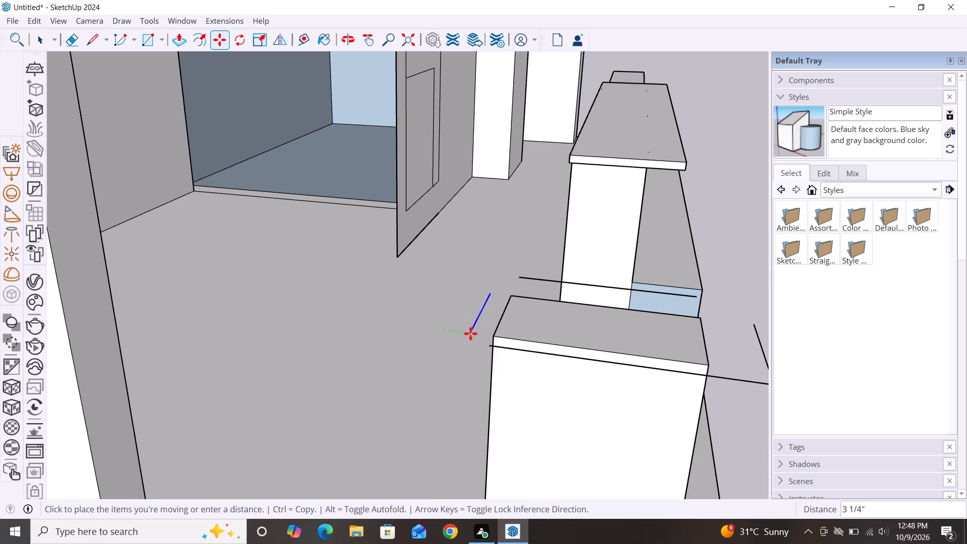
{"action": "left_click", "coordinate": [471, 334]}
{"action": "key", "text": "space"}
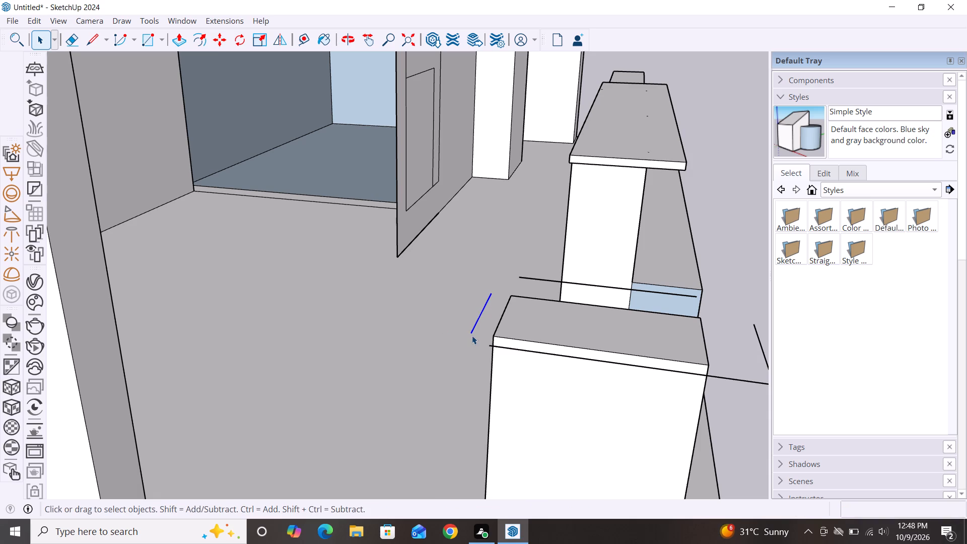
Extend the outer side's copied edge backward and join it to the back copied edge with a line about 2 7/16" long.
{"action": "key", "text": "l"}
{"action": "left_click", "coordinate": [493, 346]}
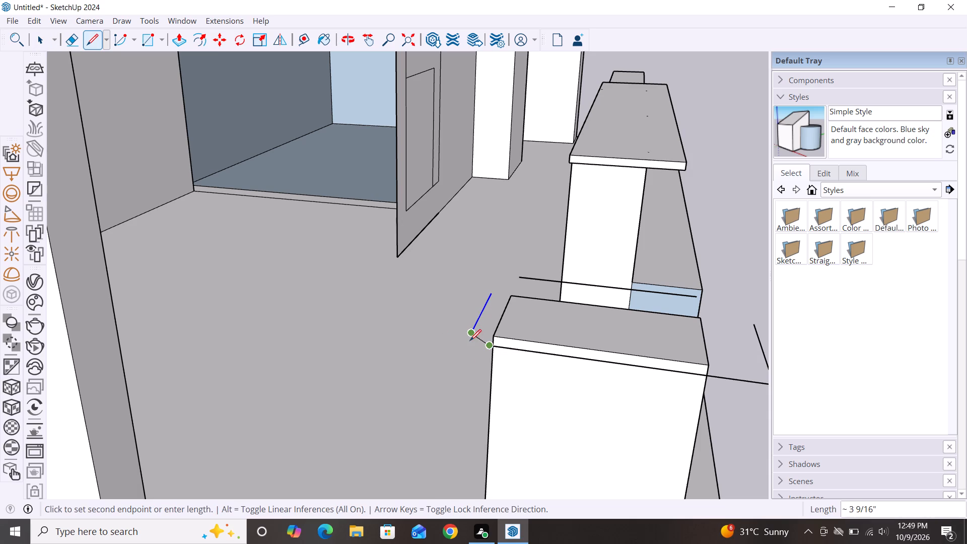
{"action": "left_click", "coordinate": [465, 348]}
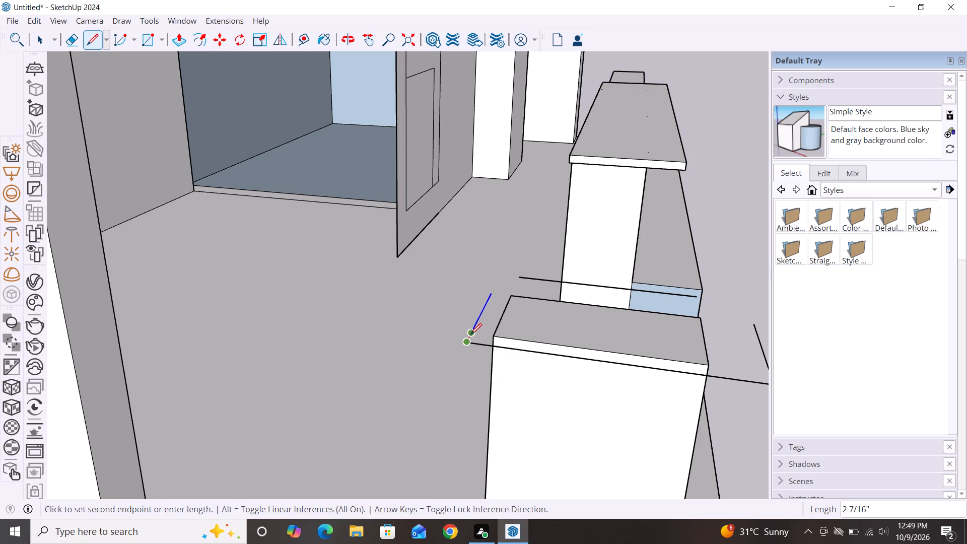
{"action": "left_click", "coordinate": [470, 334]}
{"action": "key", "text": "space"}
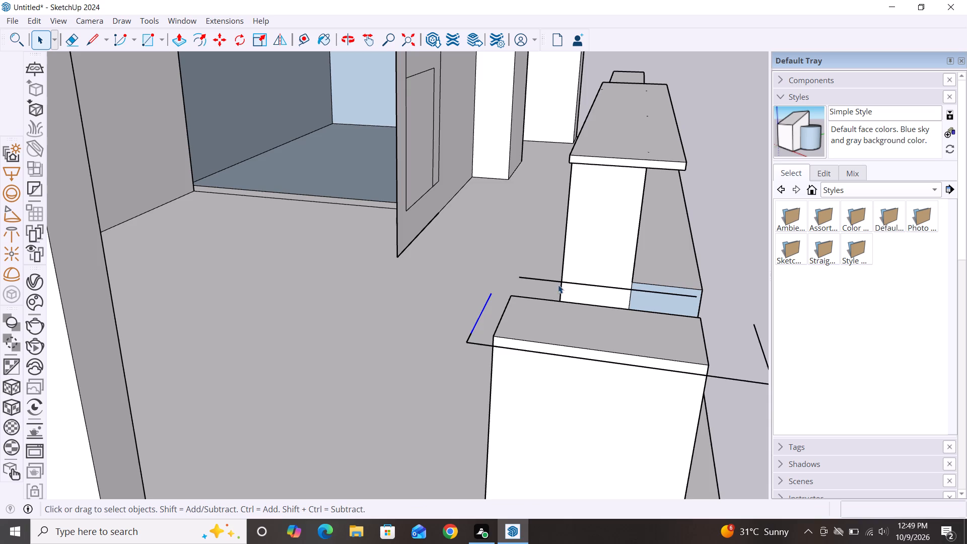
Move the inner side's copied edge about 3 3/8" closer to the pillar top and deselect it.
{"action": "scroll", "coordinate": [558, 285], "scroll_direction": "up", "scroll_amount": 4}
{"action": "scroll", "coordinate": [344, 276], "scroll_direction": "down", "scroll_amount": 3}
{"action": "left_click", "coordinate": [469, 282]}
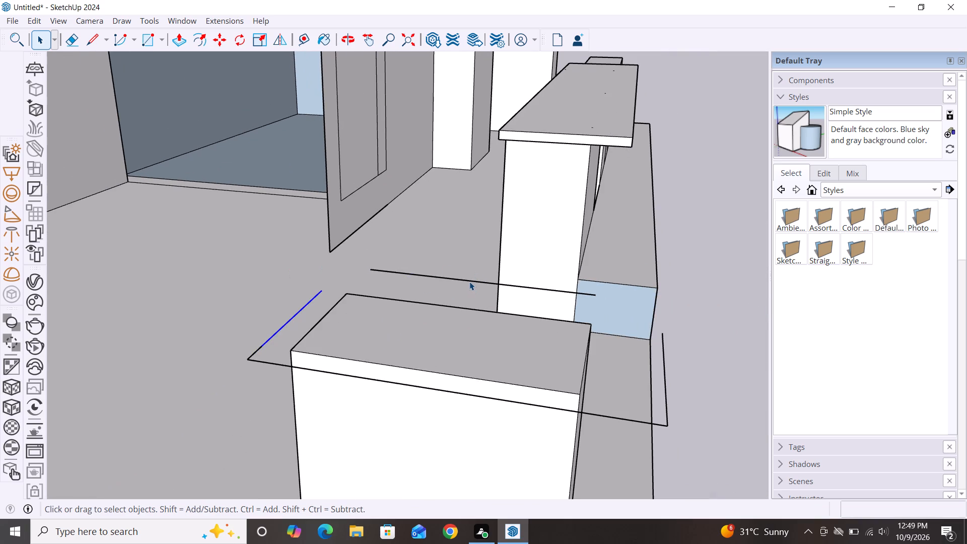
{"action": "key", "text": "m"}
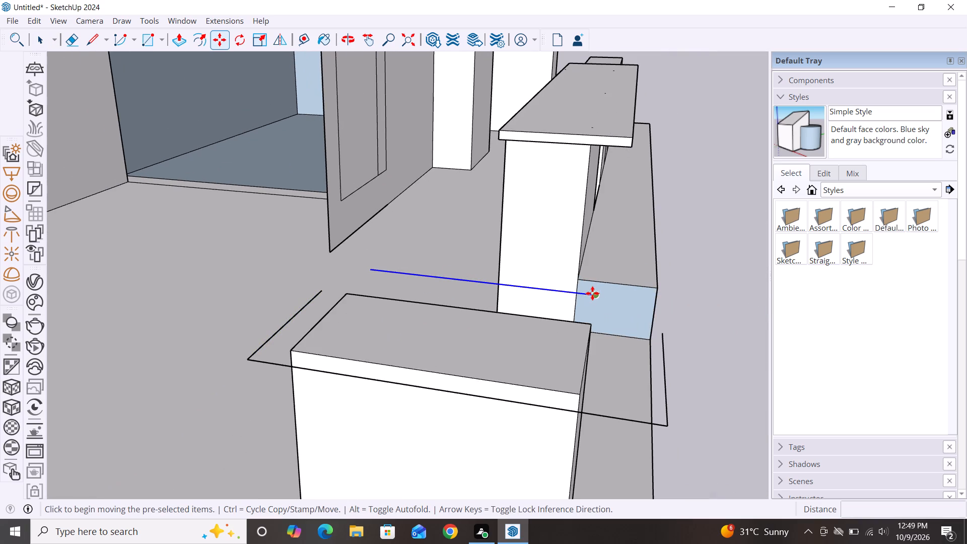
{"action": "left_click", "coordinate": [592, 293]}
{"action": "left_click", "coordinate": [589, 308]}
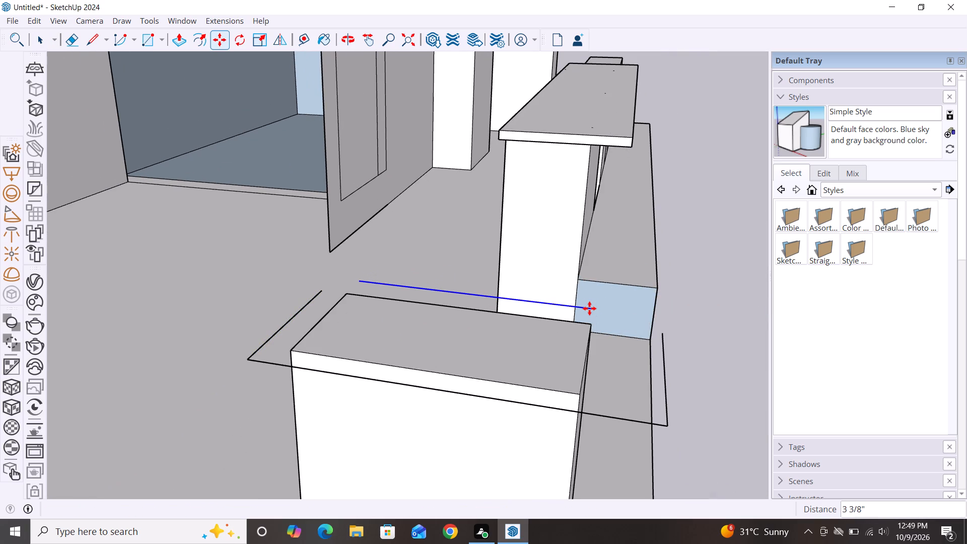
{"action": "key", "text": "space"}
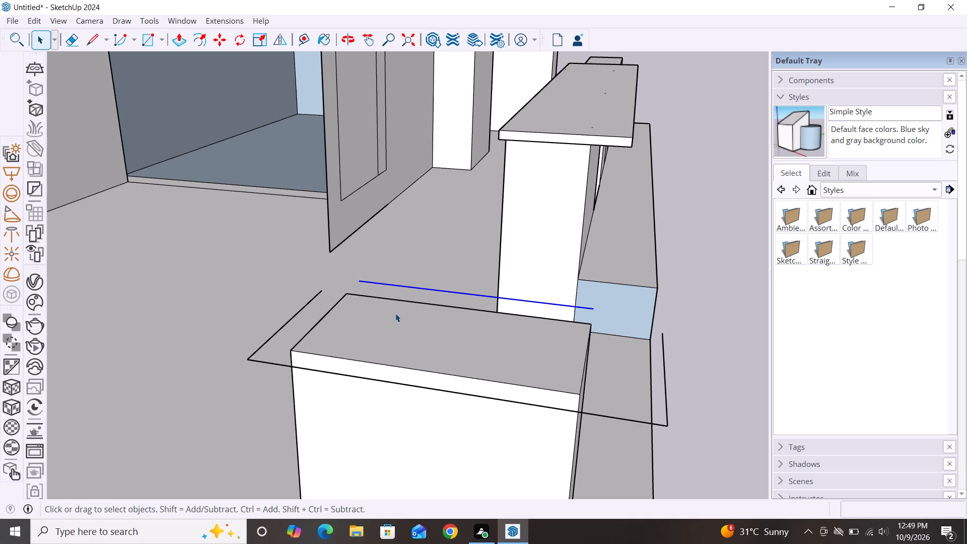
{"action": "scroll", "coordinate": [416, 316], "scroll_direction": "down", "scroll_amount": 2}
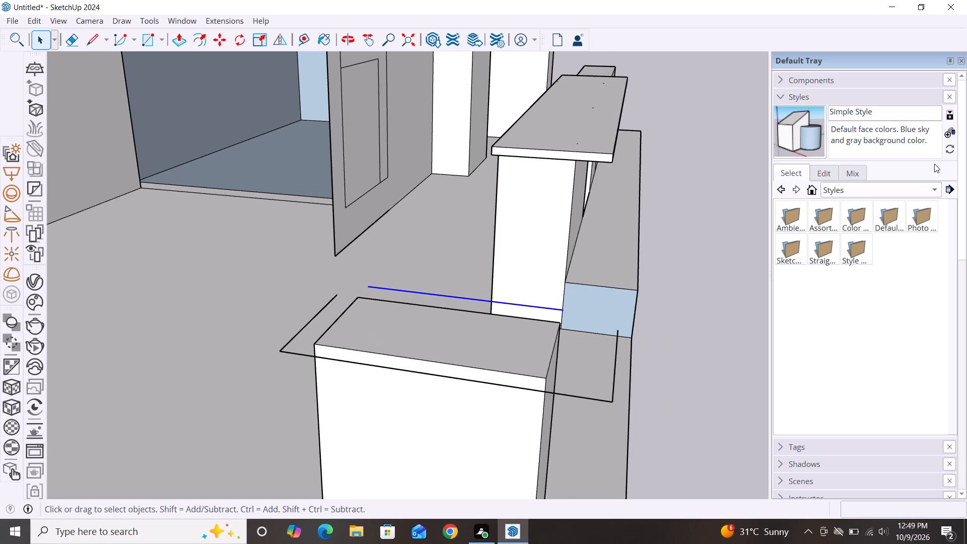
{"action": "left_click", "coordinate": [676, 248]}
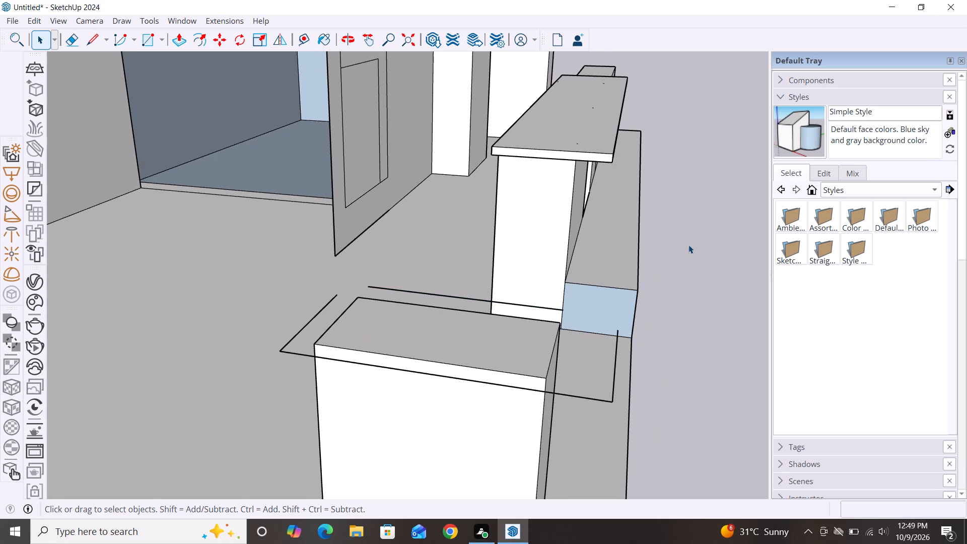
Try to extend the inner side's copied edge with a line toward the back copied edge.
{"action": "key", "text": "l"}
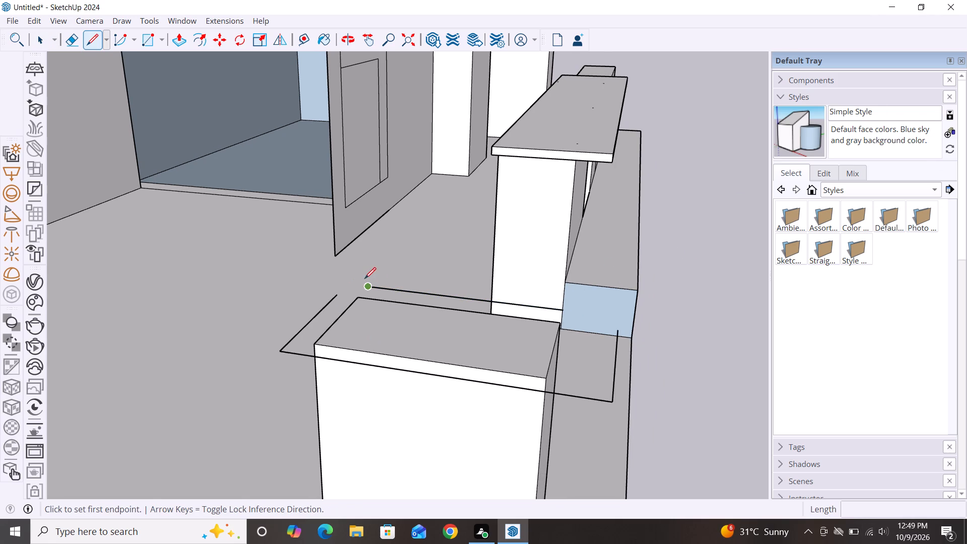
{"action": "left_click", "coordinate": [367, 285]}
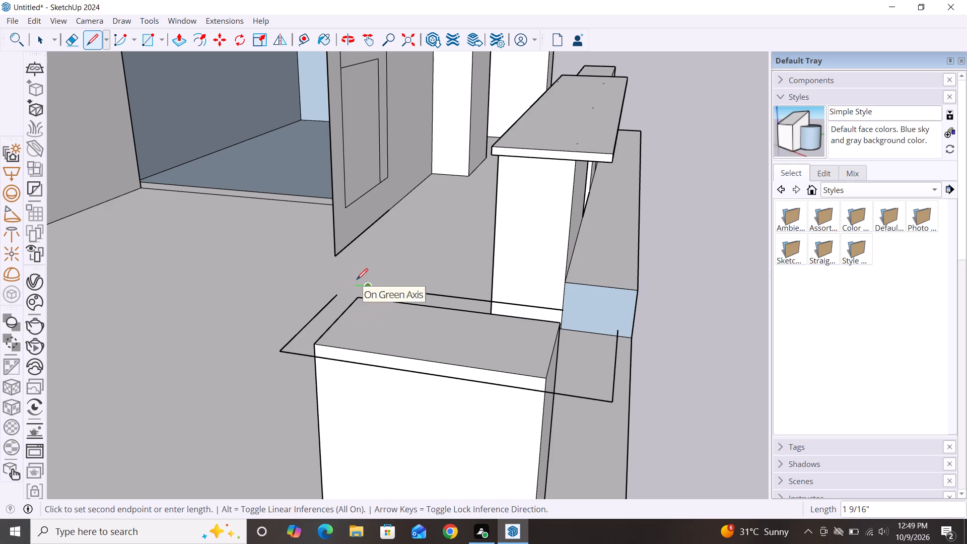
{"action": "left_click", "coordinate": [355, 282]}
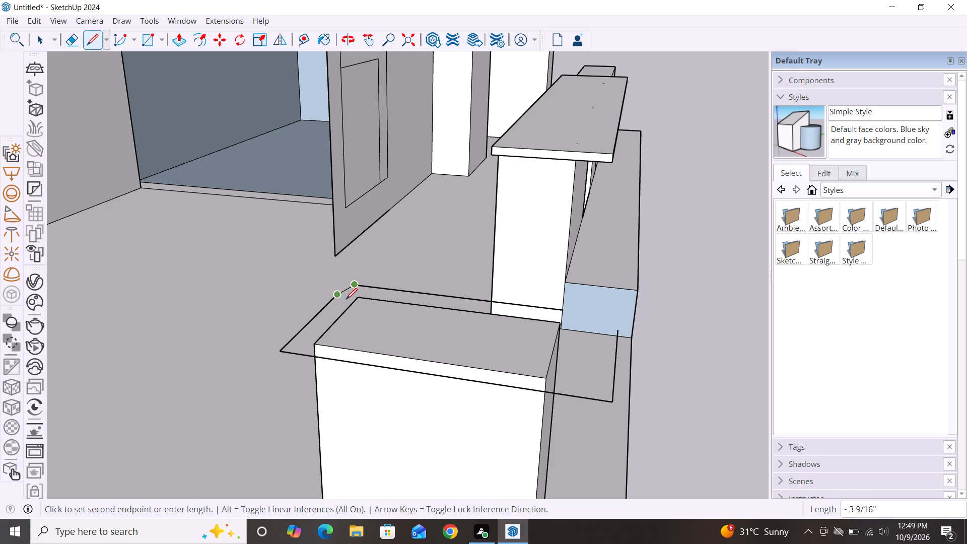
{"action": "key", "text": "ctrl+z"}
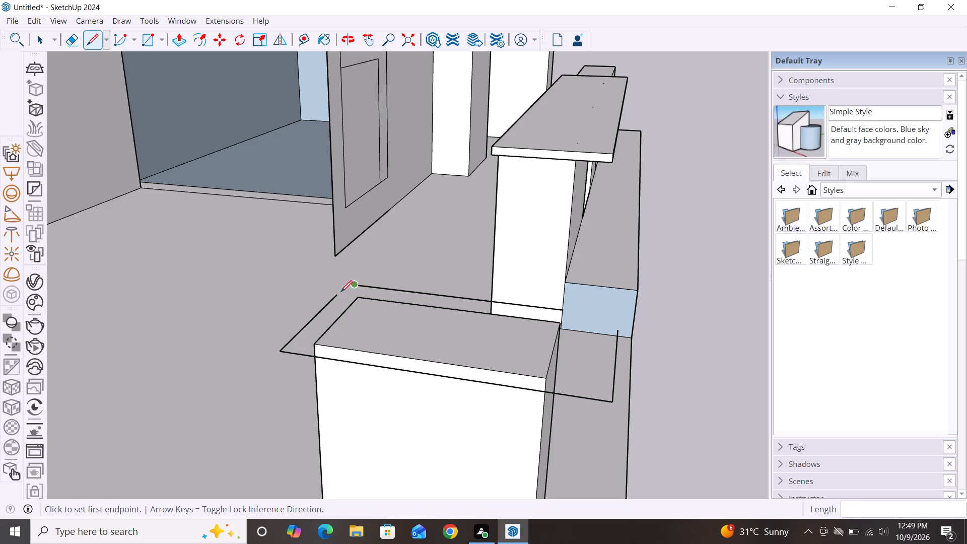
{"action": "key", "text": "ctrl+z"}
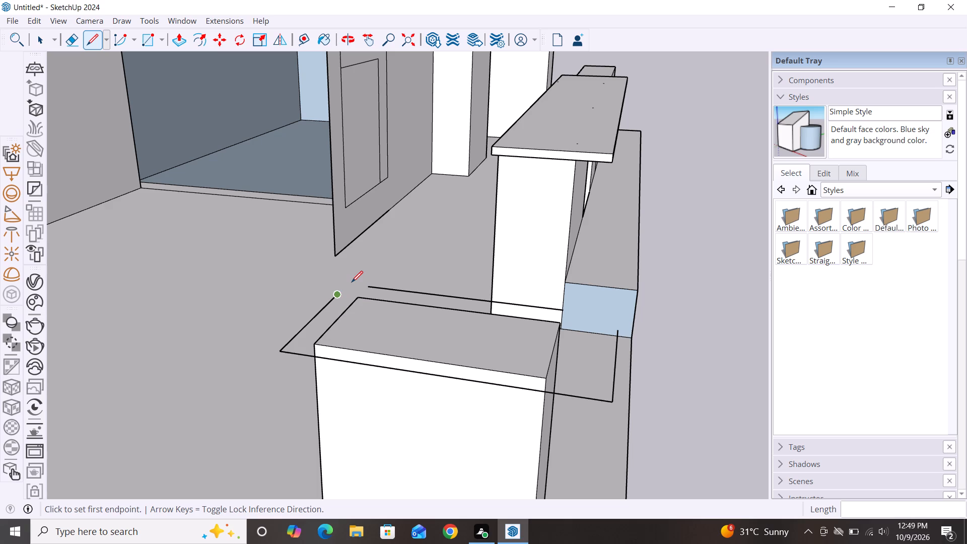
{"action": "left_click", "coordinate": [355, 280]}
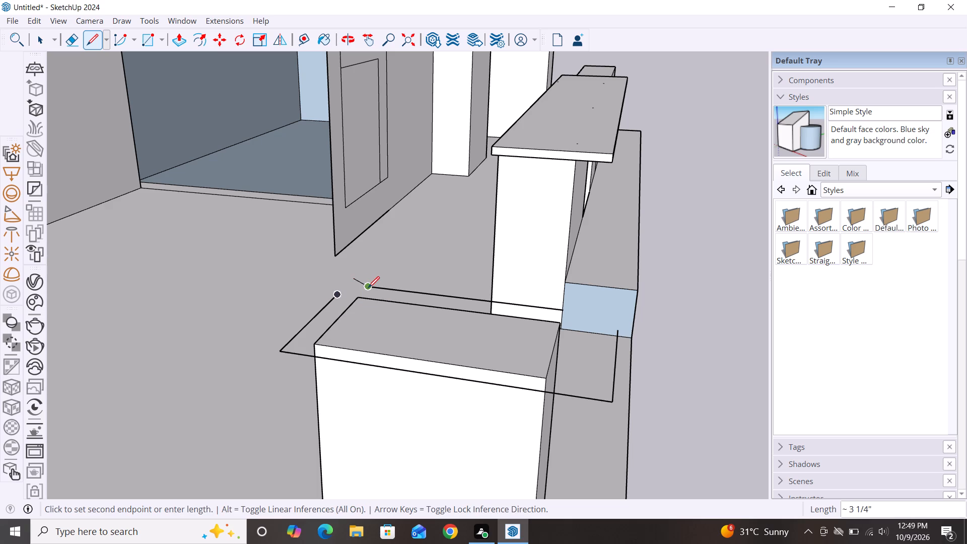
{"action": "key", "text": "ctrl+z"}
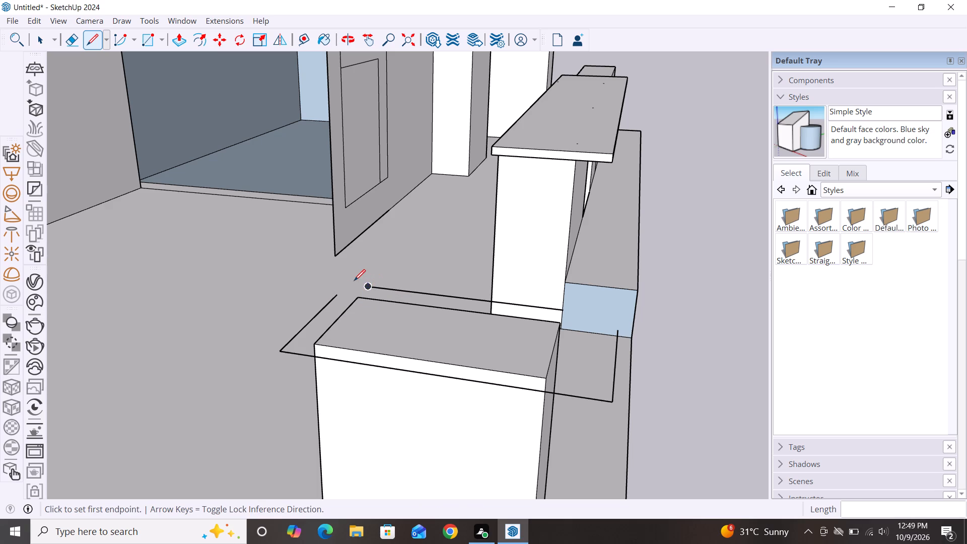
Extend the inner side's copied edge about 2 5/8" backward and join it to the back copied edge at the pillar's inner back corner.
{"action": "left_click", "coordinate": [372, 288]}
{"action": "left_click", "coordinate": [351, 282]}
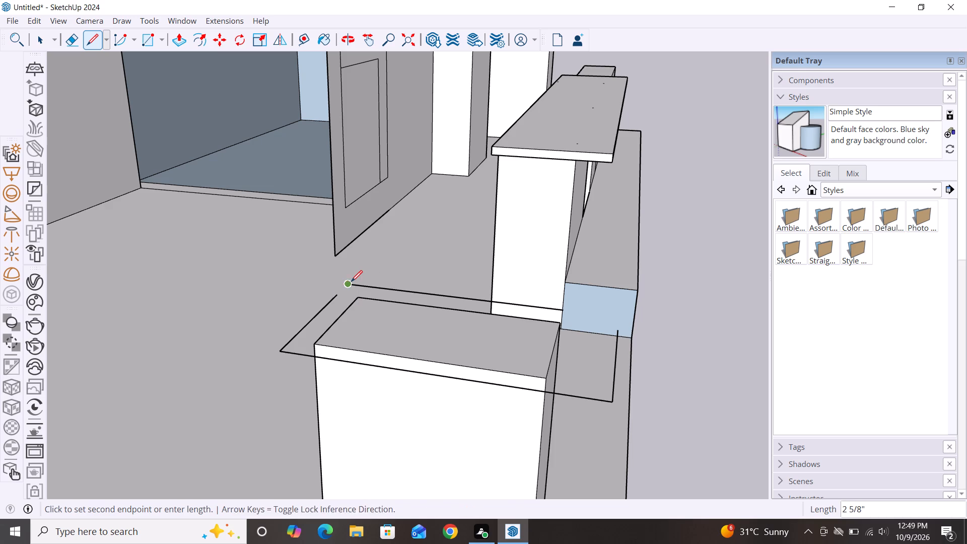
{"action": "left_click", "coordinate": [337, 298]}
{"action": "key", "text": "space"}
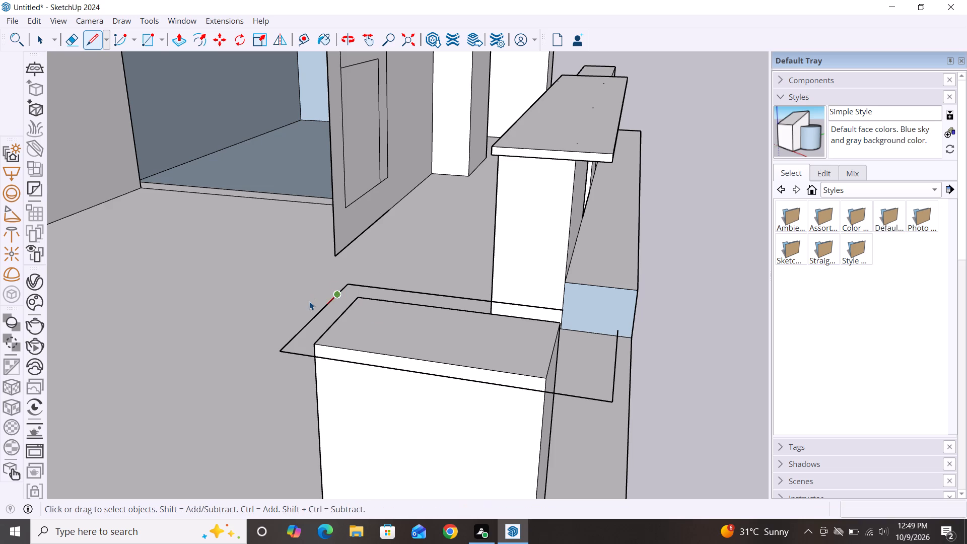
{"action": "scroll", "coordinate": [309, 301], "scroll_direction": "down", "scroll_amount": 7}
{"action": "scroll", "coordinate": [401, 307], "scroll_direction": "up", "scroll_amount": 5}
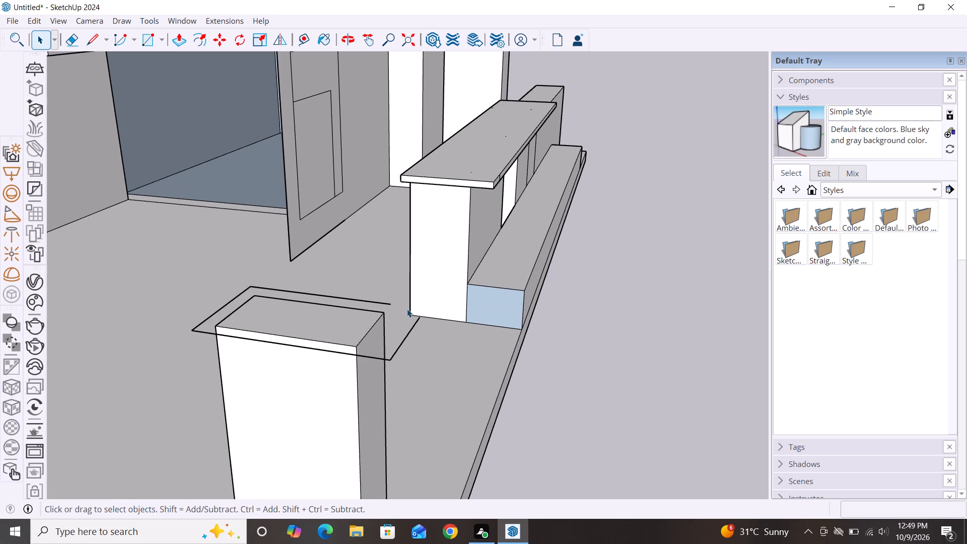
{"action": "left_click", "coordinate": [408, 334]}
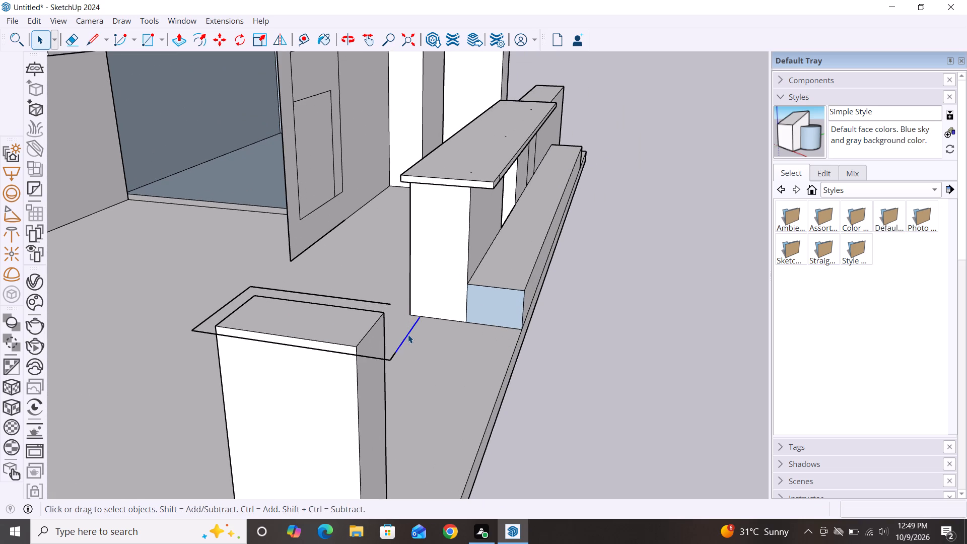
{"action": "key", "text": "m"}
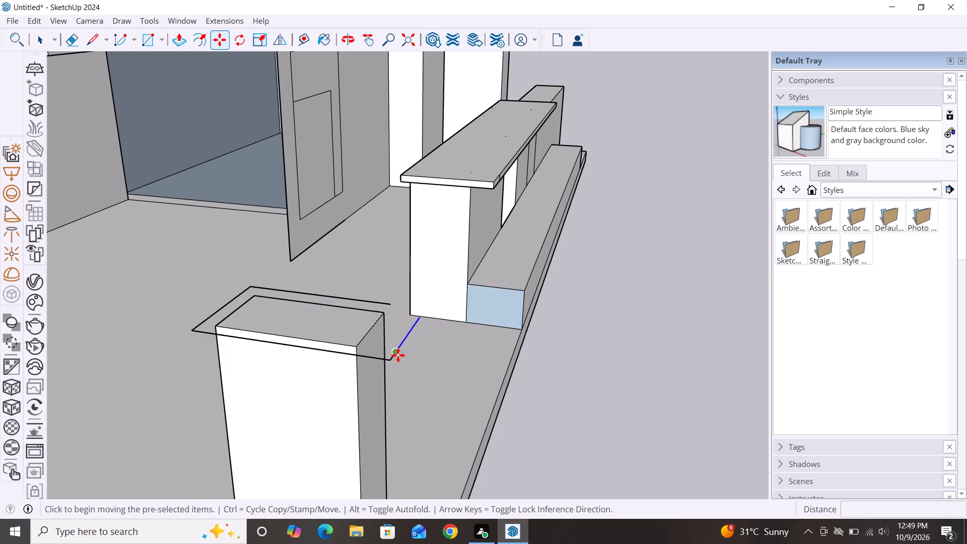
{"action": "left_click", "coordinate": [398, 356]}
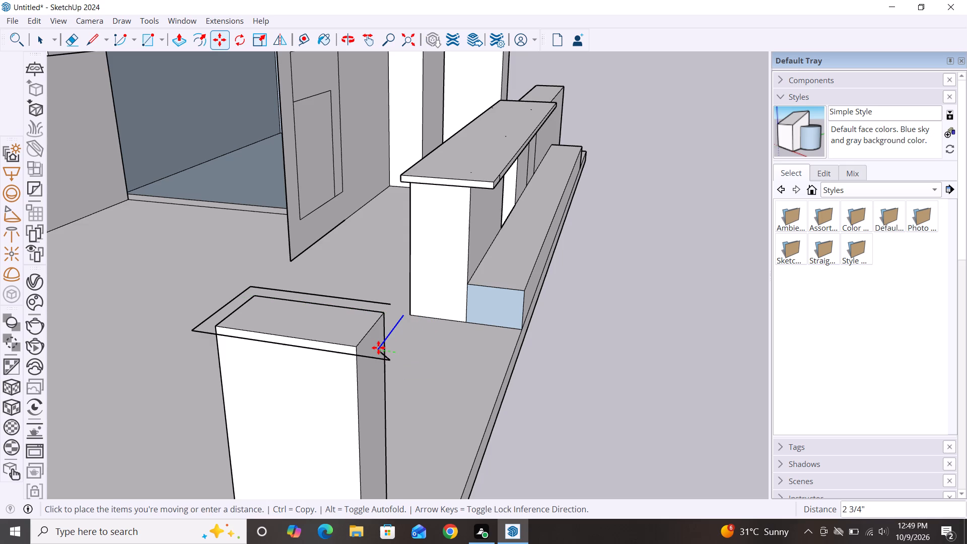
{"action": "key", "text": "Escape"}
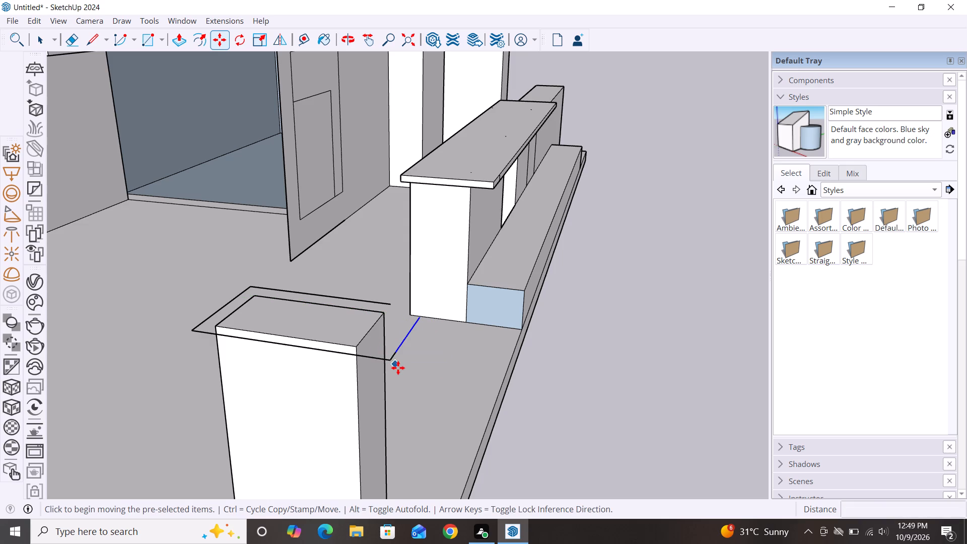
Move the front side's copied edge about 3 3/16" closer to the corner pillar's top and deselect it.
{"action": "scroll", "coordinate": [398, 368], "scroll_direction": "up", "scroll_amount": 3}
{"action": "key", "text": "space"}
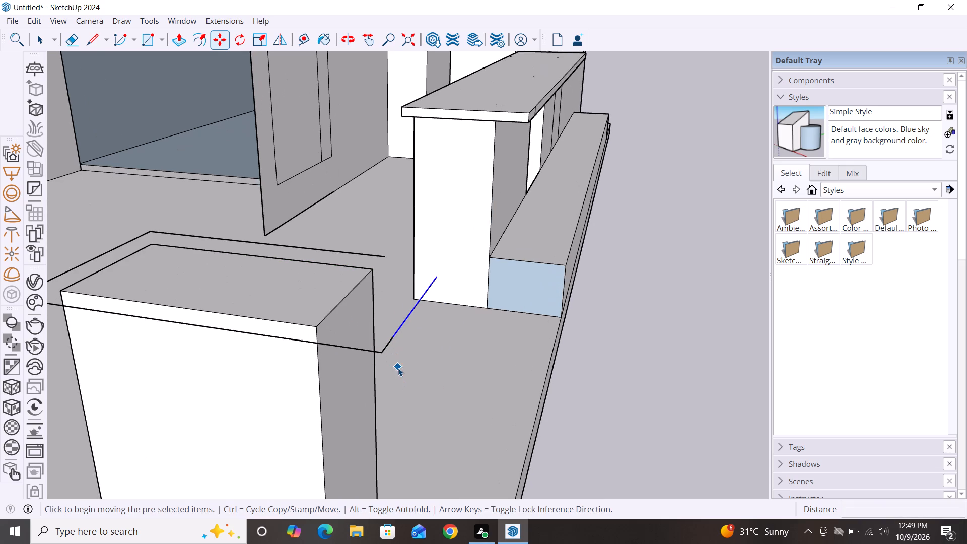
{"action": "left_click", "coordinate": [385, 349], "text": "ctrl"}
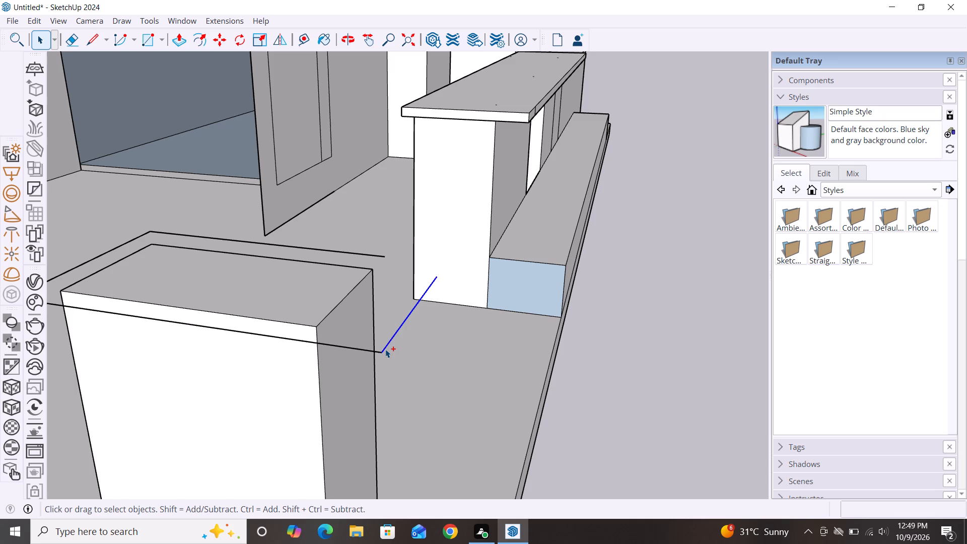
{"action": "key", "text": "m"}
{"action": "left_click", "coordinate": [382, 354]}
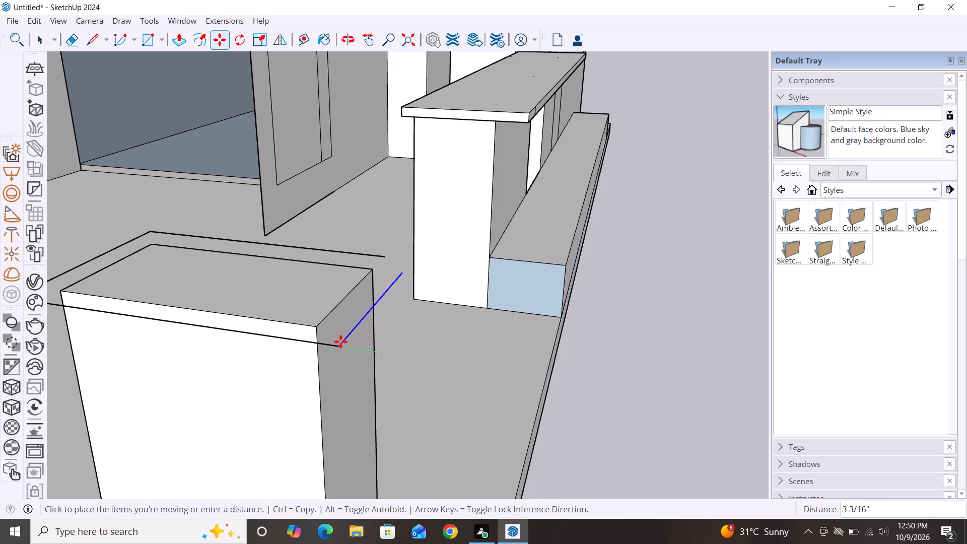
{"action": "double_click", "coordinate": [340, 342]}
{"action": "key", "text": "space"}
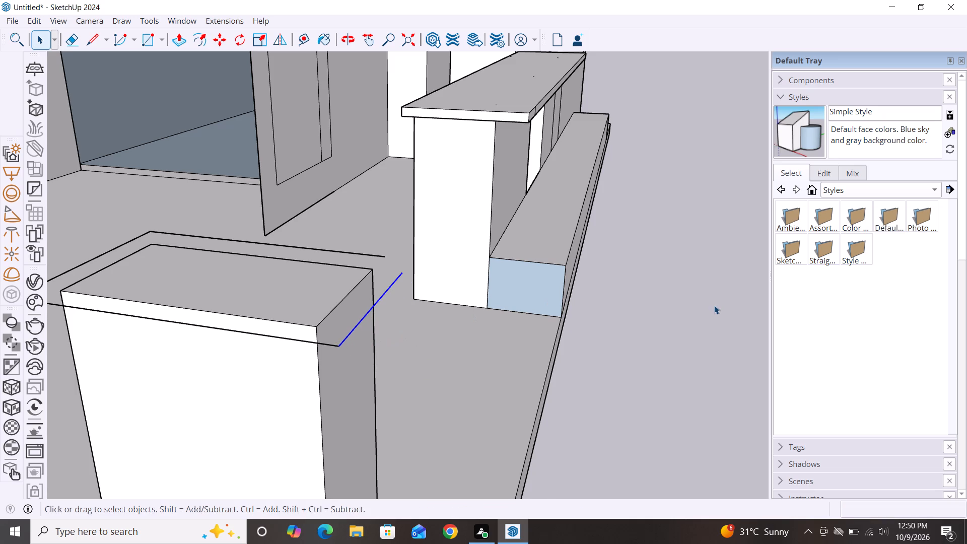
{"action": "left_click", "coordinate": [714, 305]}
Extend the front copied edge inward and join it to the inner copied edge with a line about 2 13/16" long, closing the slab outline.
{"action": "key", "text": "l"}
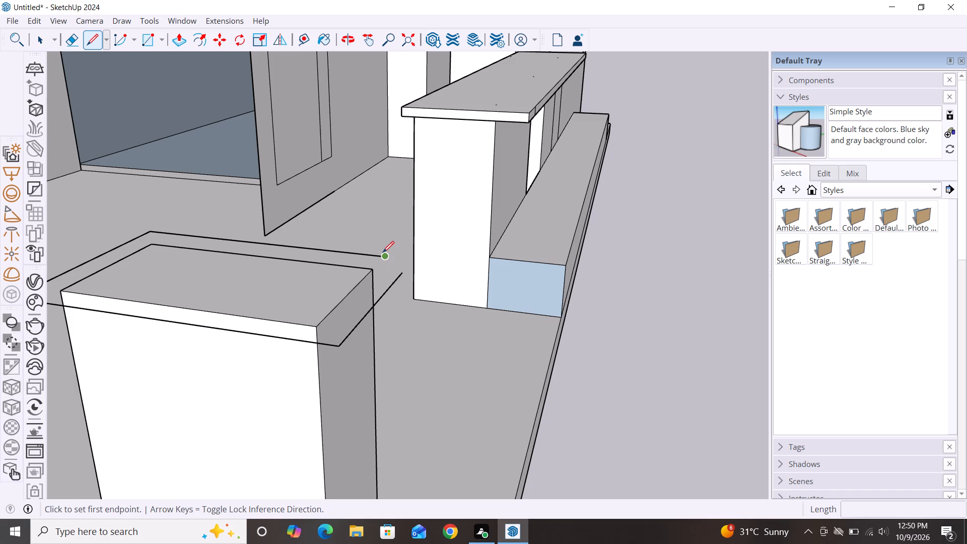
{"action": "left_click", "coordinate": [385, 258]}
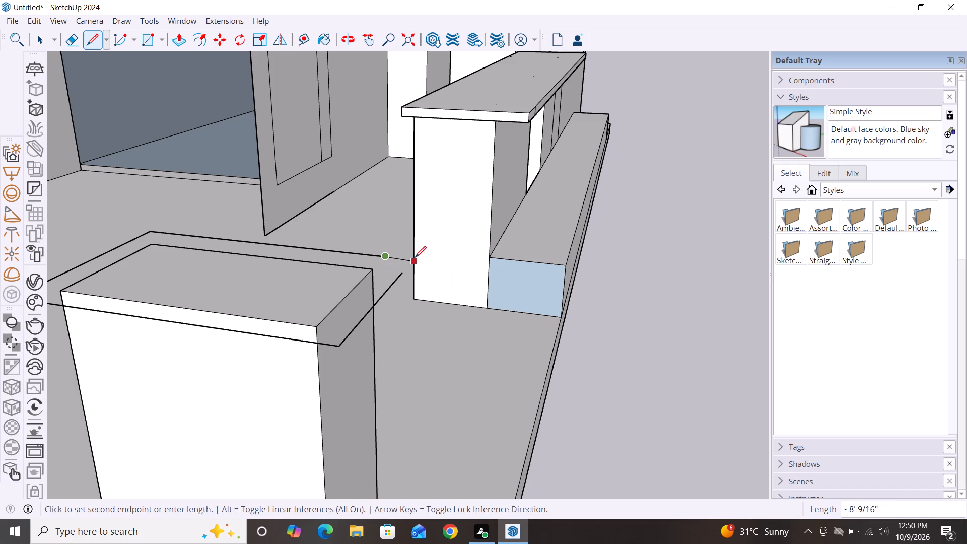
{"action": "key", "text": "Escape"}
{"action": "left_click", "coordinate": [407, 271]}
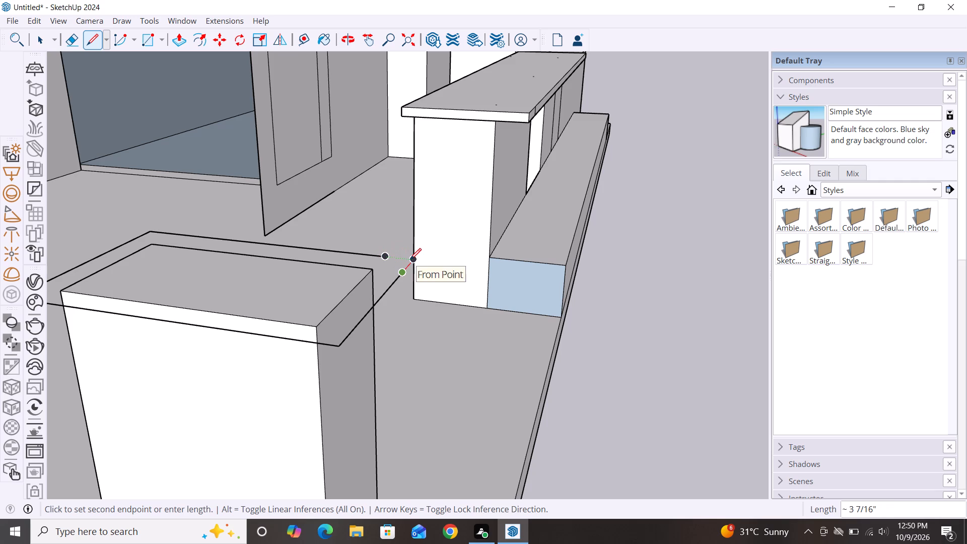
{"action": "left_click", "coordinate": [410, 259]}
{"action": "left_click", "coordinate": [388, 258]}
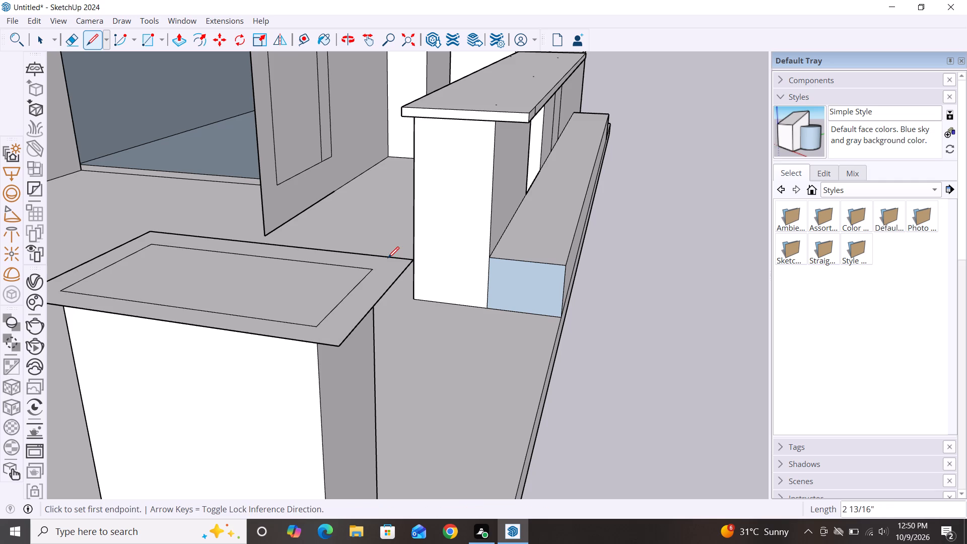
{"action": "key", "text": "space"}
Push/Pull the underside of the slab outline around the corner pillar's top about 1 1/4" downward.
{"action": "scroll", "coordinate": [594, 187], "scroll_direction": "down", "scroll_amount": 6}
{"action": "middle_click_drag", "start_coordinate": [607, 304], "coordinate": [397, 298]}
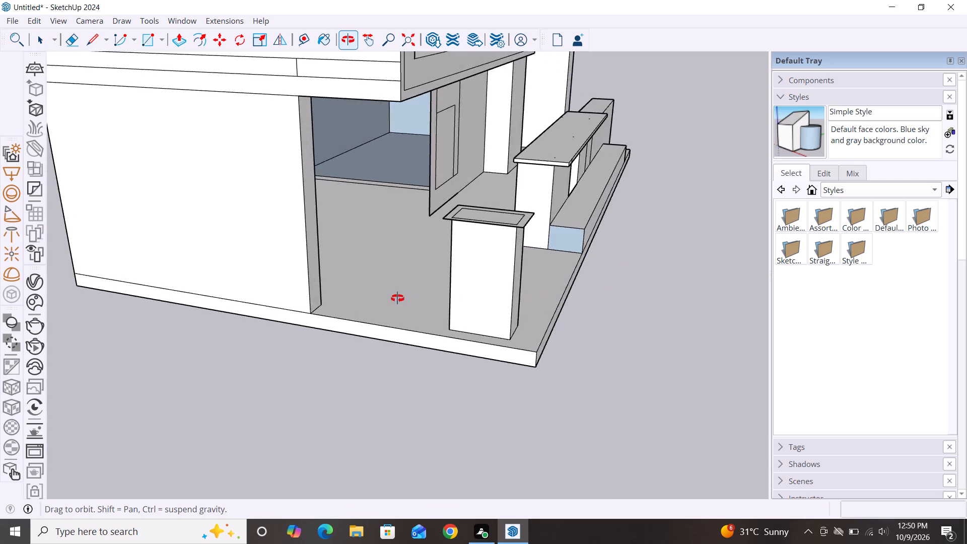
{"action": "middle_click_drag", "start_coordinate": [397, 298], "coordinate": [335, 285]}
{"action": "scroll", "coordinate": [597, 265], "scroll_direction": "down", "scroll_amount": 2}
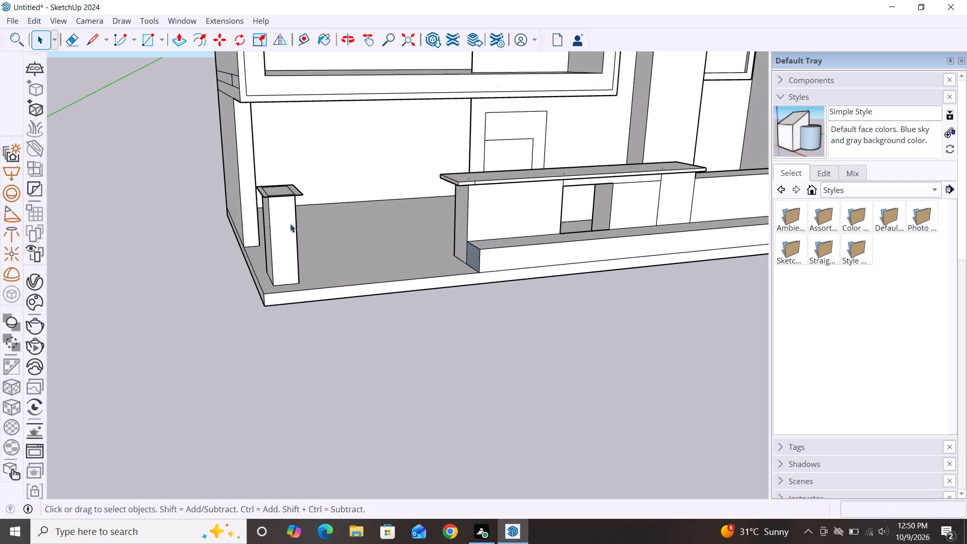
{"action": "scroll", "coordinate": [319, 249], "scroll_direction": "down", "scroll_amount": 2}
{"action": "scroll", "coordinate": [522, 312], "scroll_direction": "down", "scroll_amount": 3}
{"action": "scroll", "coordinate": [575, 312], "scroll_direction": "down", "scroll_amount": 4}
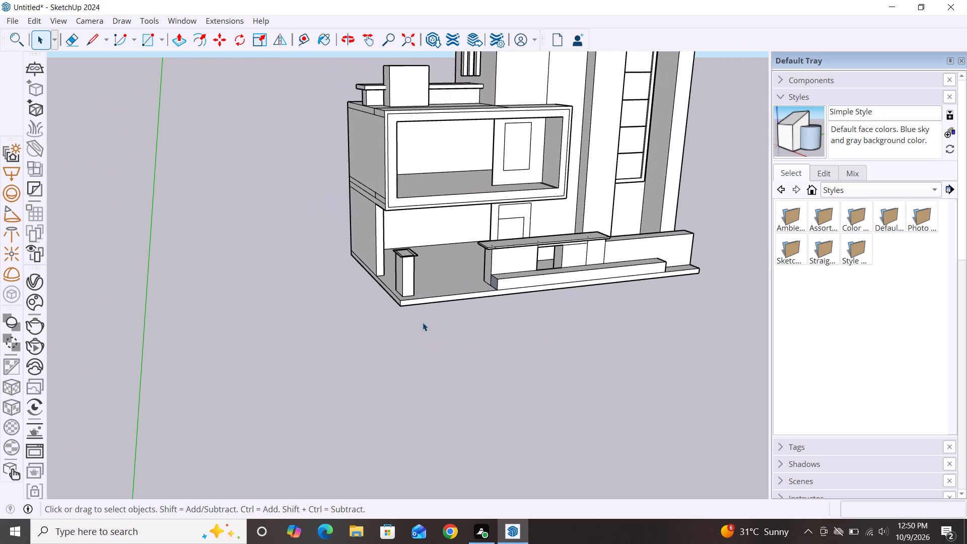
{"action": "middle_click_drag", "start_coordinate": [423, 322], "coordinate": [413, 236]}
{"action": "scroll", "coordinate": [403, 245], "scroll_direction": "up", "scroll_amount": 4}
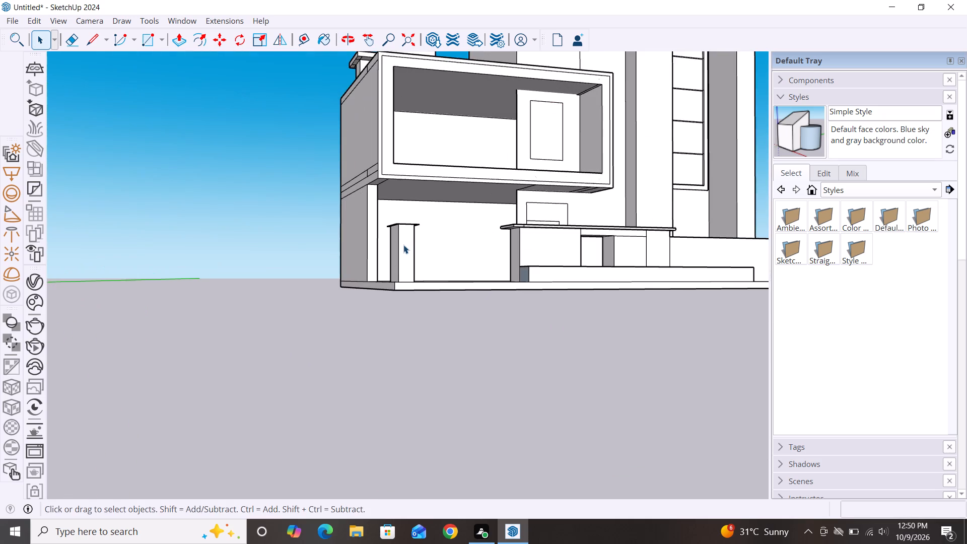
{"action": "scroll", "coordinate": [403, 245], "scroll_direction": "up", "scroll_amount": 11}
{"action": "scroll", "coordinate": [314, 273], "scroll_direction": "down", "scroll_amount": 3}
{"action": "middle_click_drag", "start_coordinate": [401, 300], "coordinate": [396, 296]}
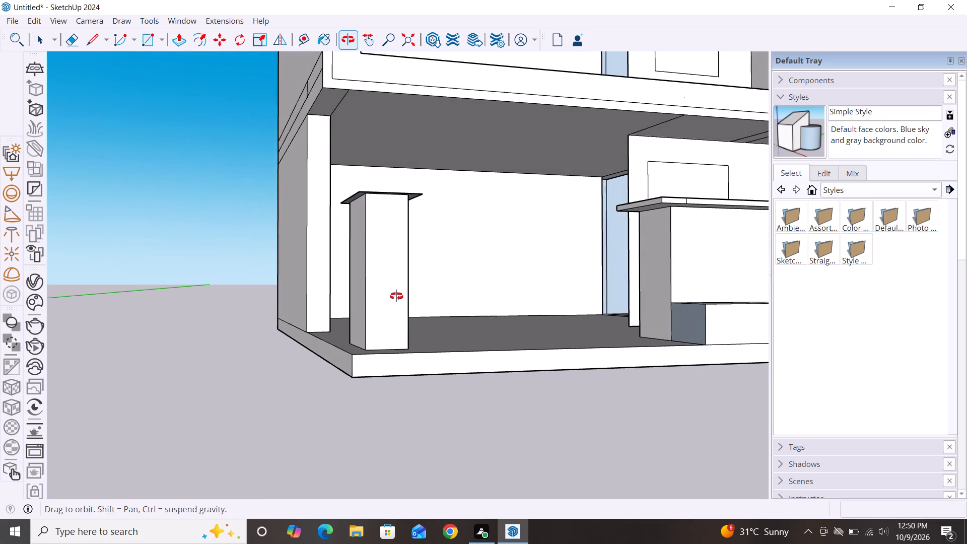
{"action": "middle_click_drag", "start_coordinate": [396, 296], "coordinate": [333, 264]}
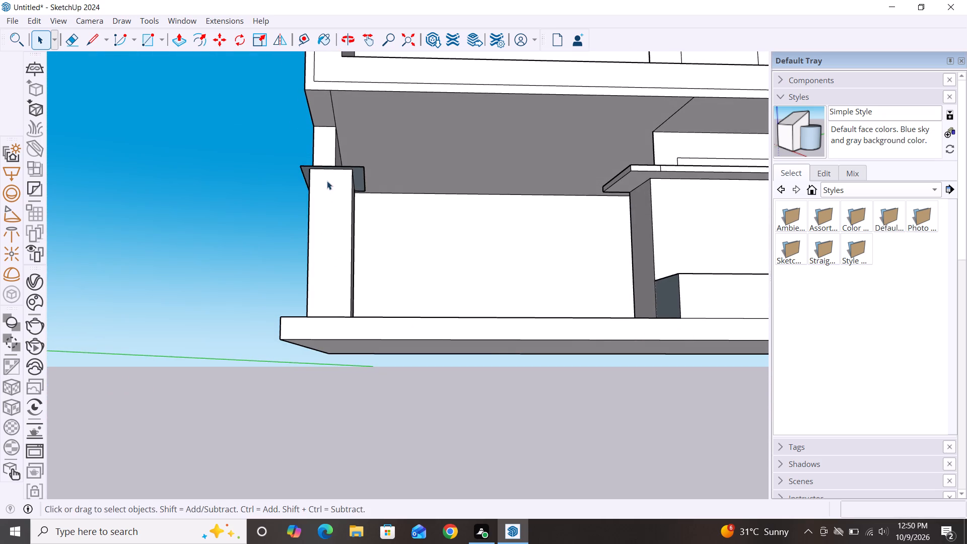
{"action": "scroll", "coordinate": [325, 170], "scroll_direction": "up", "scroll_amount": 7}
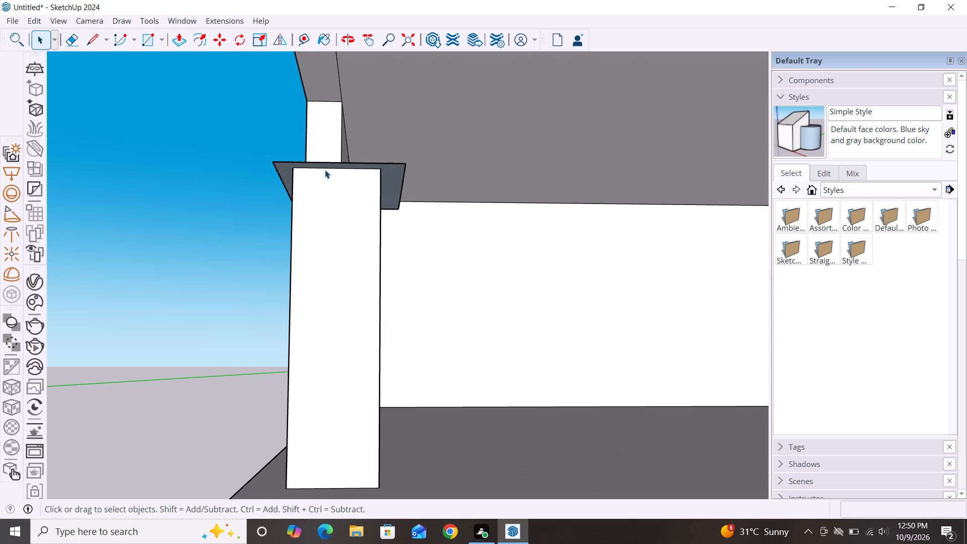
{"action": "scroll", "coordinate": [308, 198], "scroll_direction": "up", "scroll_amount": 1}
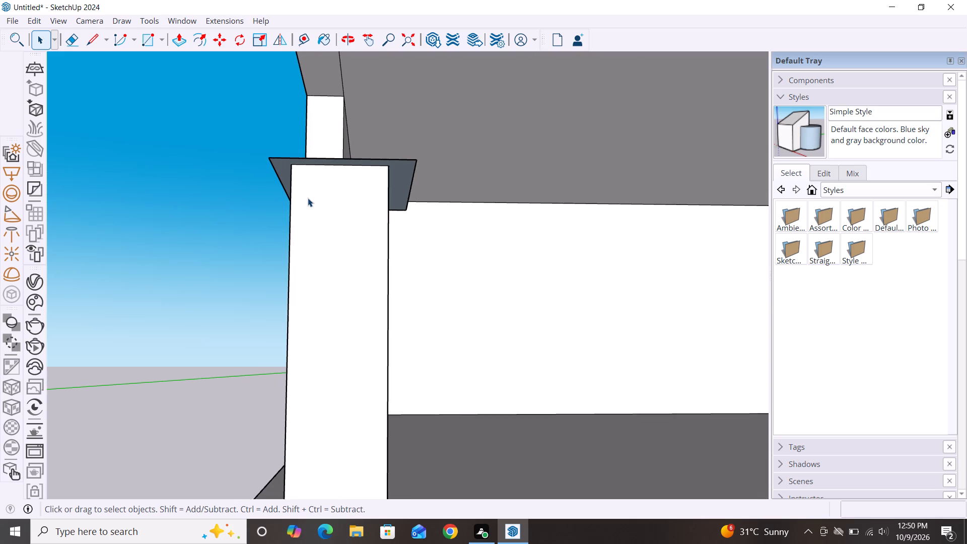
{"action": "scroll", "coordinate": [308, 198], "scroll_direction": "up", "scroll_amount": 2}
{"action": "scroll", "coordinate": [308, 198], "scroll_direction": "down", "scroll_amount": 2}
{"action": "key", "text": "p"}
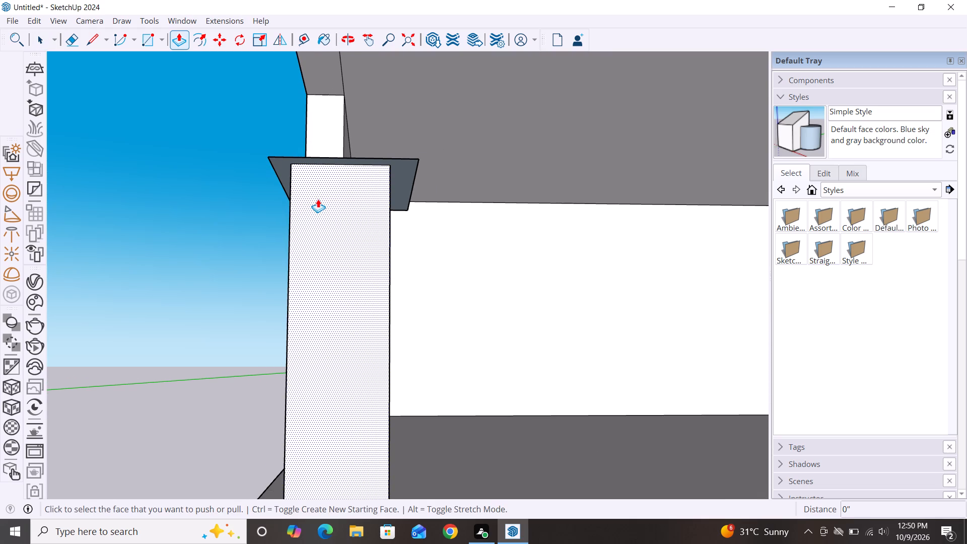
{"action": "left_click", "coordinate": [345, 164]}
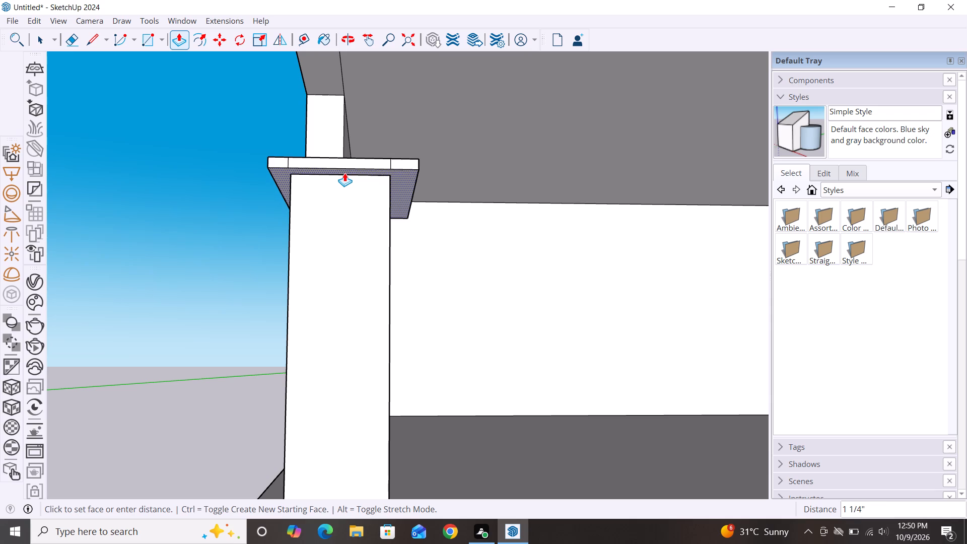
{"action": "left_click", "coordinate": [344, 173]}
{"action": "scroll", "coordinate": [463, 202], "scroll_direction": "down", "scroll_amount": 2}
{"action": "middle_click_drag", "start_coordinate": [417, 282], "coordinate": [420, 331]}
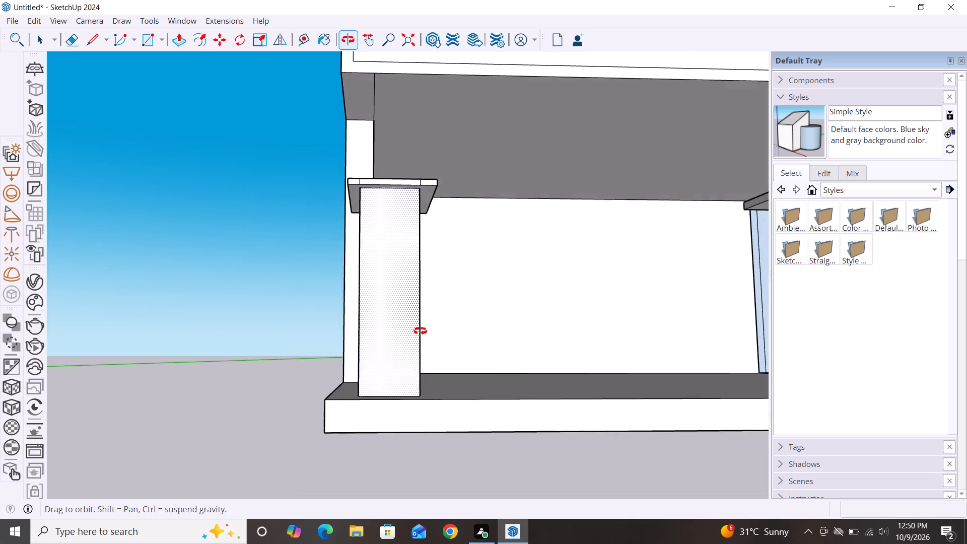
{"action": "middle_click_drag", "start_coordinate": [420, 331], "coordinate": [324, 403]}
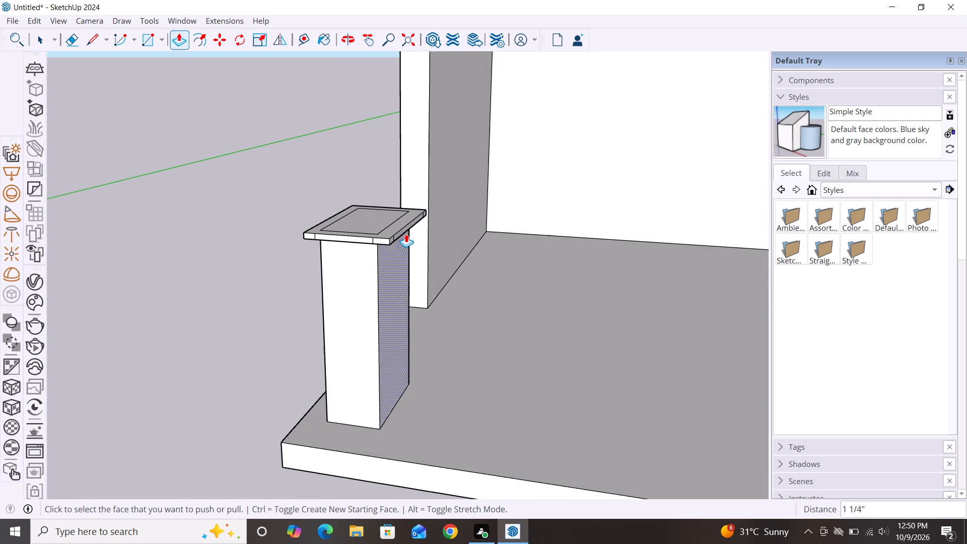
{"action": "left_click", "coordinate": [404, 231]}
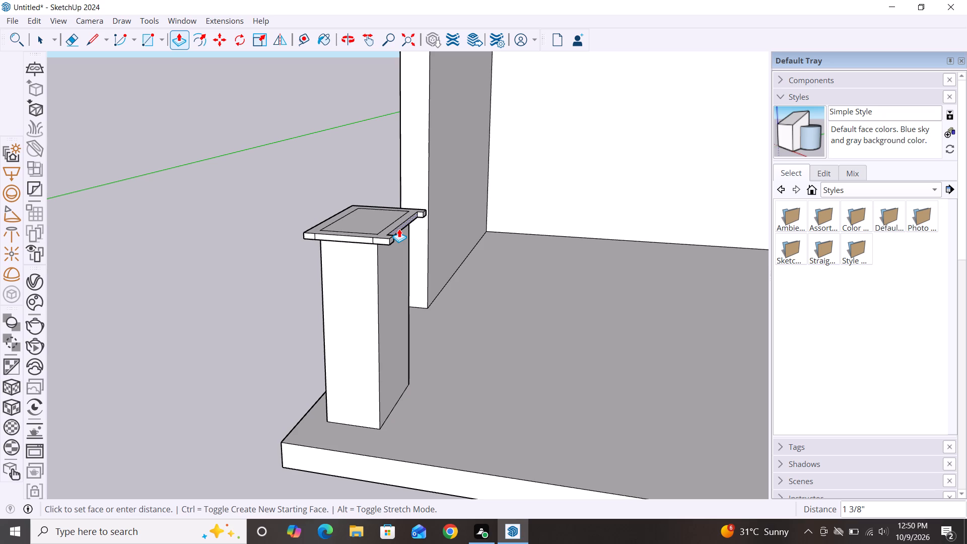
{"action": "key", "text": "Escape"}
Erase the two short vertical seam lines on the front edge face of the corner pillar's top slab.
{"action": "scroll", "coordinate": [383, 246], "scroll_direction": "up", "scroll_amount": 8}
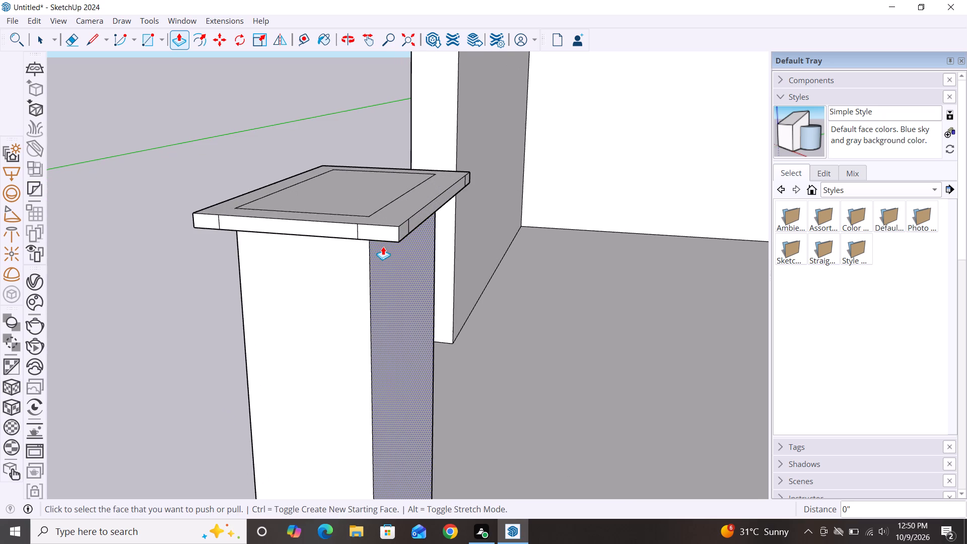
{"action": "key", "text": "e"}
{"action": "left_click", "coordinate": [356, 235]}
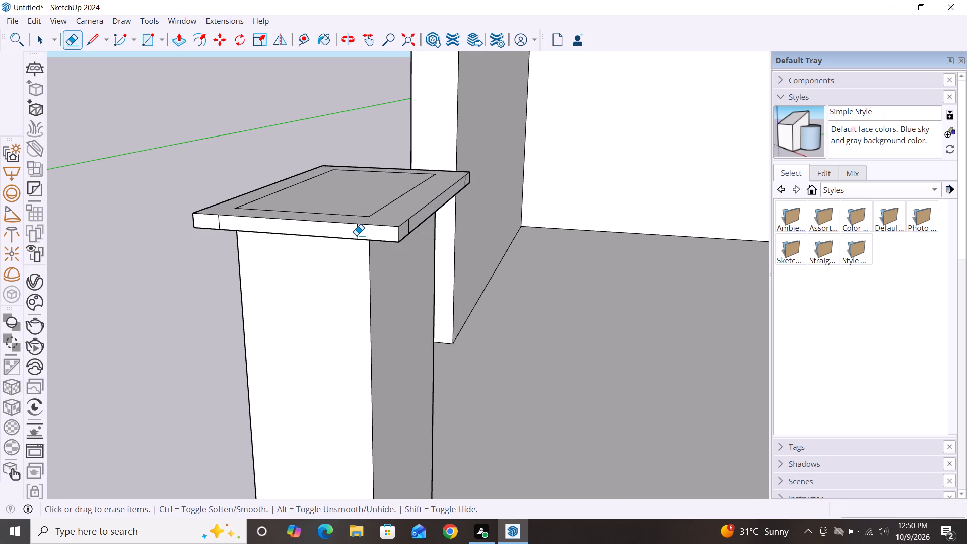
{"action": "scroll", "coordinate": [356, 230], "scroll_direction": "up", "scroll_amount": 7}
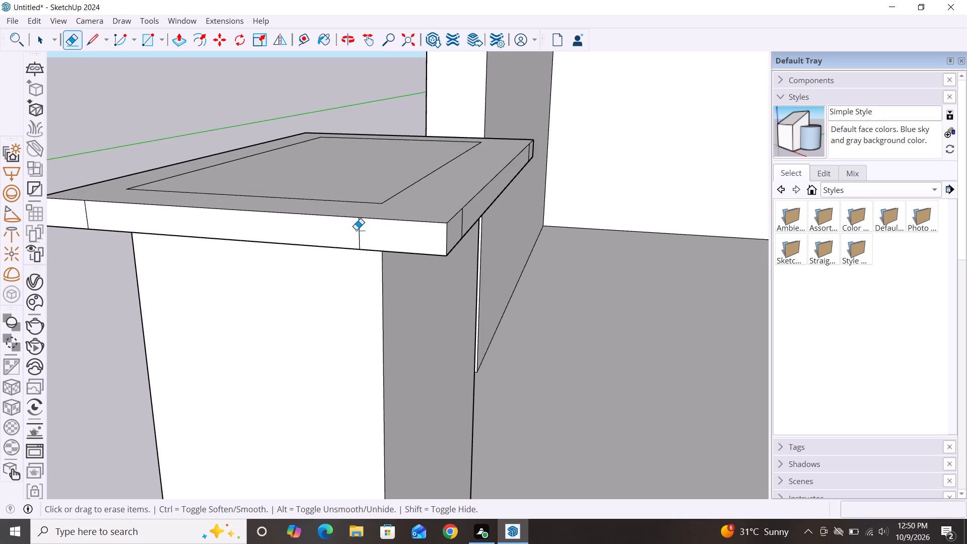
{"action": "left_click", "coordinate": [359, 232]}
{"action": "scroll", "coordinate": [473, 186], "scroll_direction": "down", "scroll_amount": 4}
{"action": "scroll", "coordinate": [512, 221], "scroll_direction": "down", "scroll_amount": 4}
{"action": "middle_click_drag", "start_coordinate": [354, 282], "coordinate": [473, 305]}
{"action": "scroll", "coordinate": [437, 241], "scroll_direction": "up", "scroll_amount": 12}
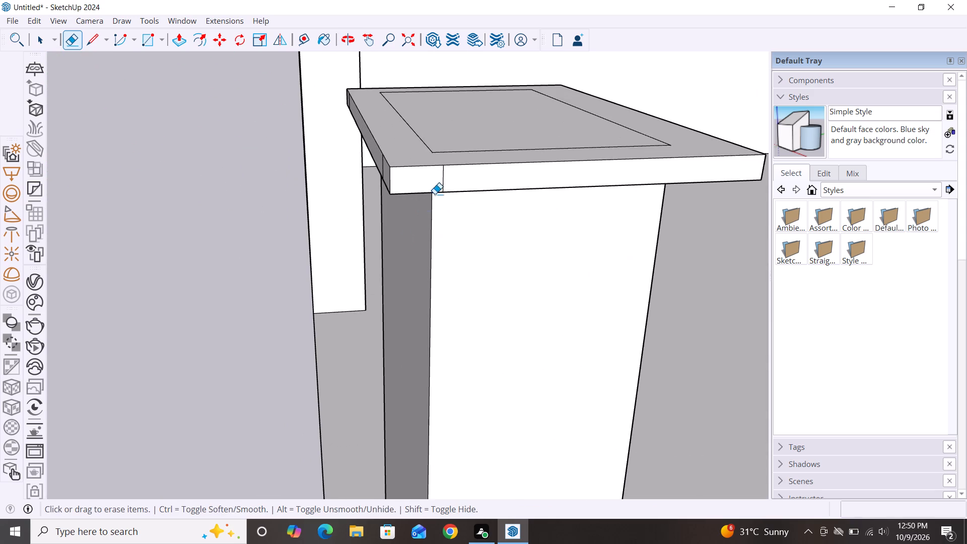
{"action": "left_click", "coordinate": [444, 183]}
Erase the two short vertical seam lines on the outer side edge face of the pillar's top slab.
{"action": "scroll", "coordinate": [358, 285], "scroll_direction": "down", "scroll_amount": 6}
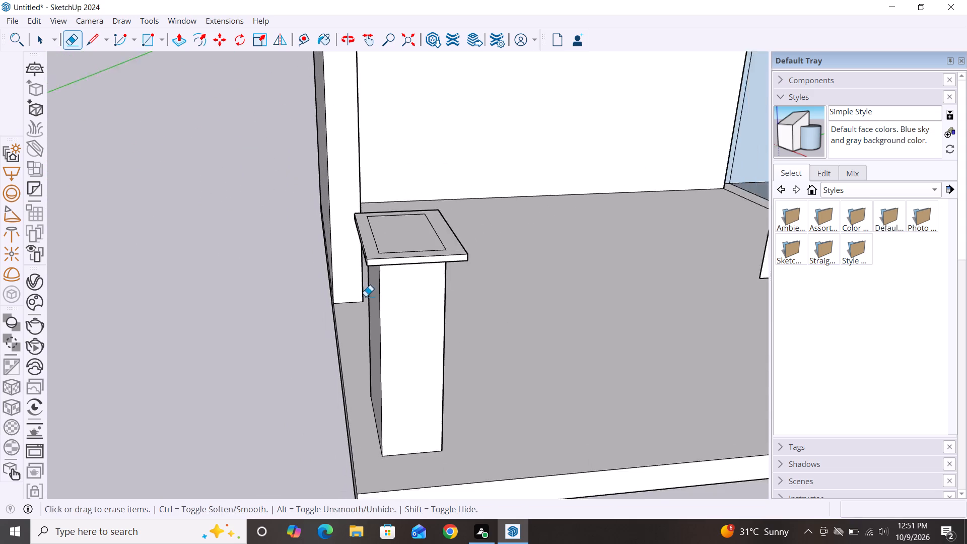
{"action": "scroll", "coordinate": [366, 296], "scroll_direction": "down", "scroll_amount": 3}
{"action": "middle_click_drag", "start_coordinate": [360, 336], "coordinate": [666, 294]}
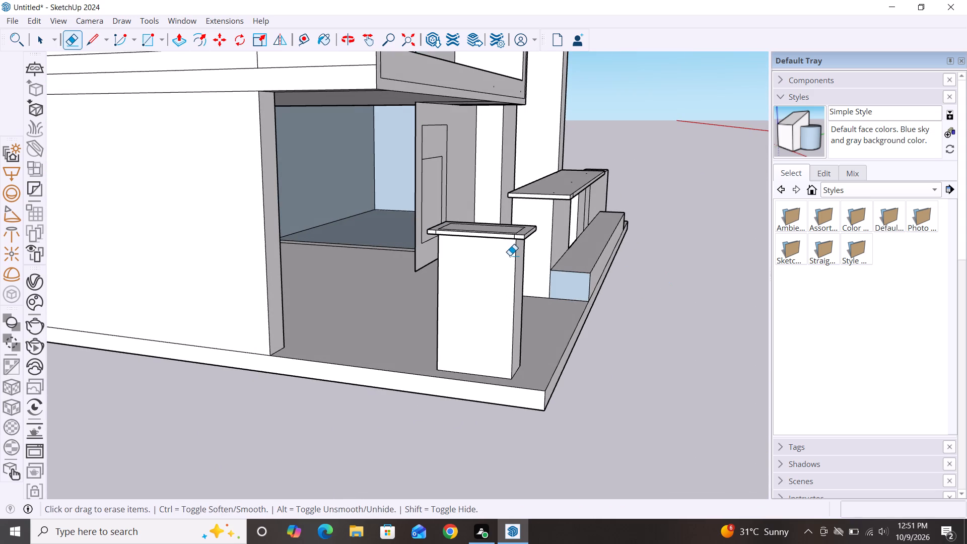
{"action": "scroll", "coordinate": [512, 246], "scroll_direction": "up", "scroll_amount": 11}
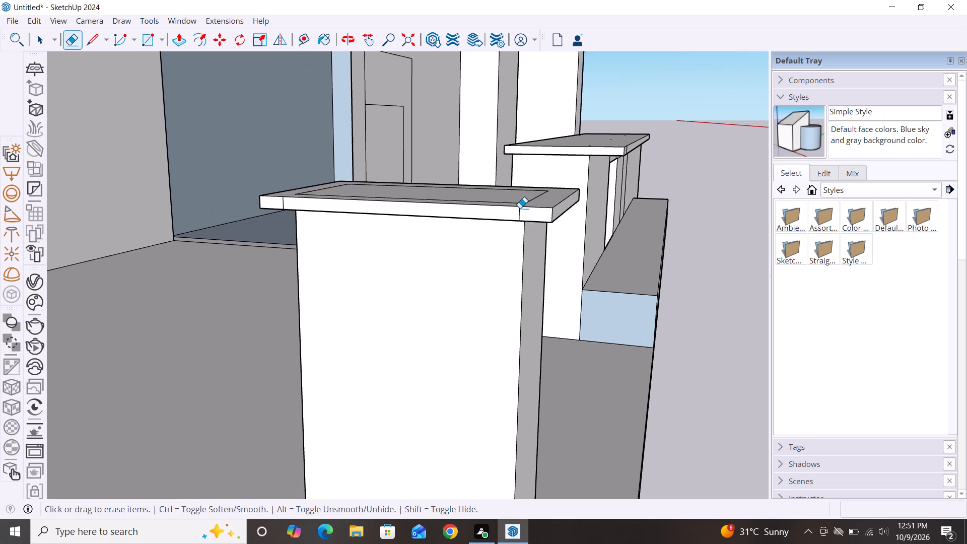
{"action": "left_click", "coordinate": [520, 212]}
{"action": "scroll", "coordinate": [449, 238], "scroll_direction": "down", "scroll_amount": 3}
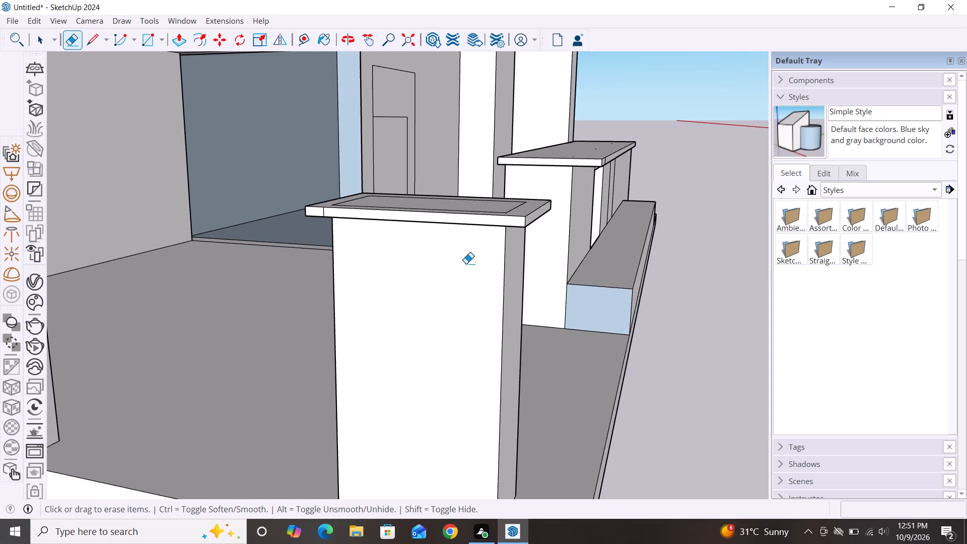
{"action": "scroll", "coordinate": [466, 264], "scroll_direction": "down", "scroll_amount": 6}
{"action": "middle_click_drag", "start_coordinate": [432, 339], "coordinate": [562, 342]}
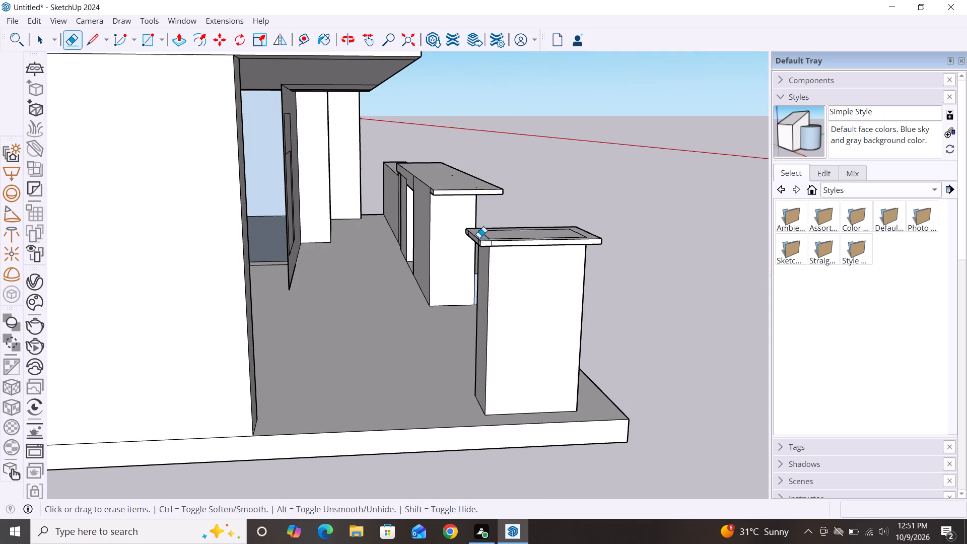
{"action": "scroll", "coordinate": [479, 238], "scroll_direction": "up", "scroll_amount": 12}
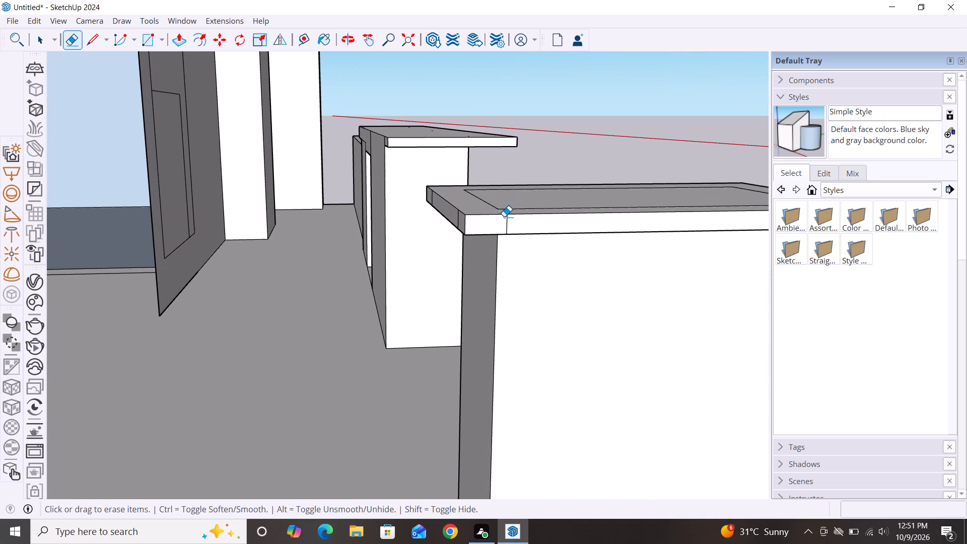
{"action": "left_click", "coordinate": [509, 221]}
Erase the two short vertical seam lines on the house-facing edge face of the corner pillar's top slab.
{"action": "scroll", "coordinate": [511, 216], "scroll_direction": "down", "scroll_amount": 5}
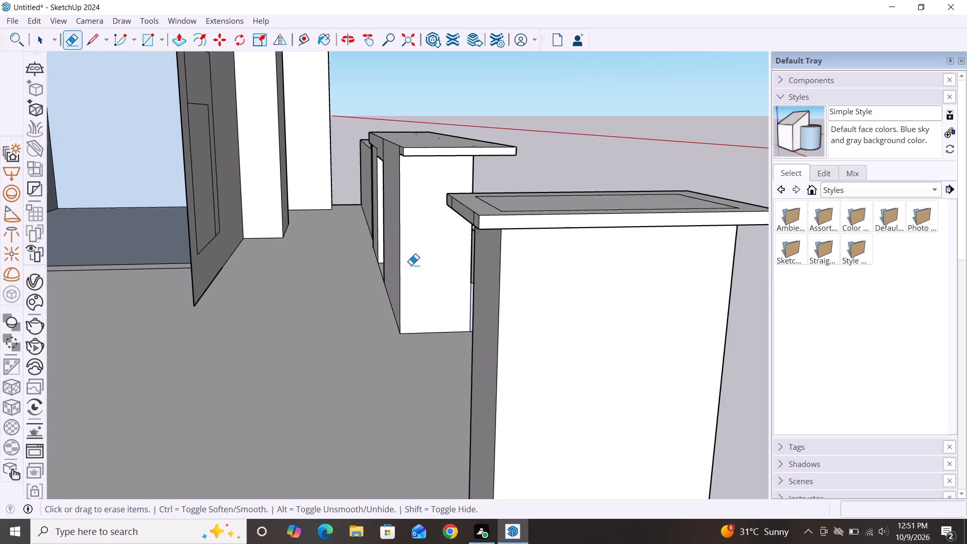
{"action": "scroll", "coordinate": [411, 265], "scroll_direction": "down", "scroll_amount": 5}
{"action": "middle_click_drag", "start_coordinate": [411, 326], "coordinate": [531, 329]}
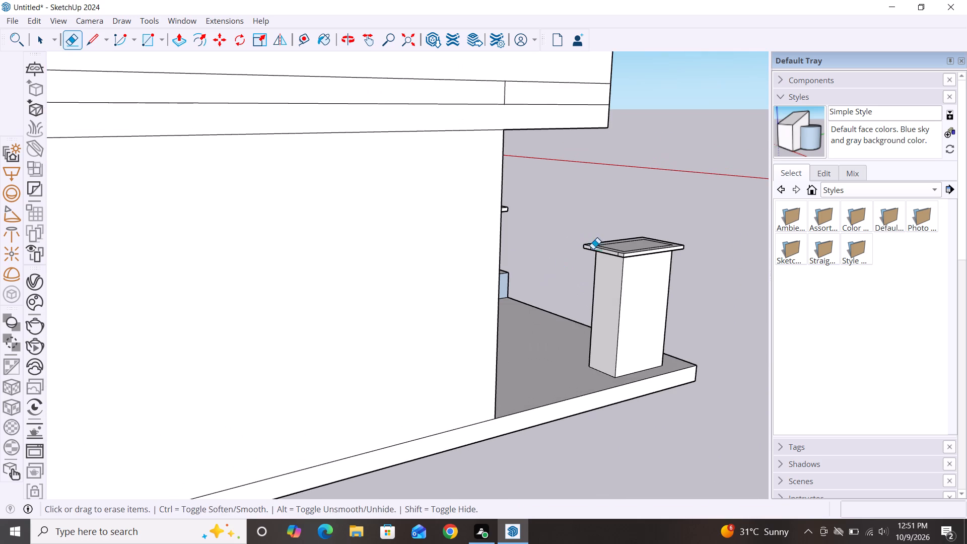
{"action": "scroll", "coordinate": [621, 256], "scroll_direction": "up", "scroll_amount": 16}
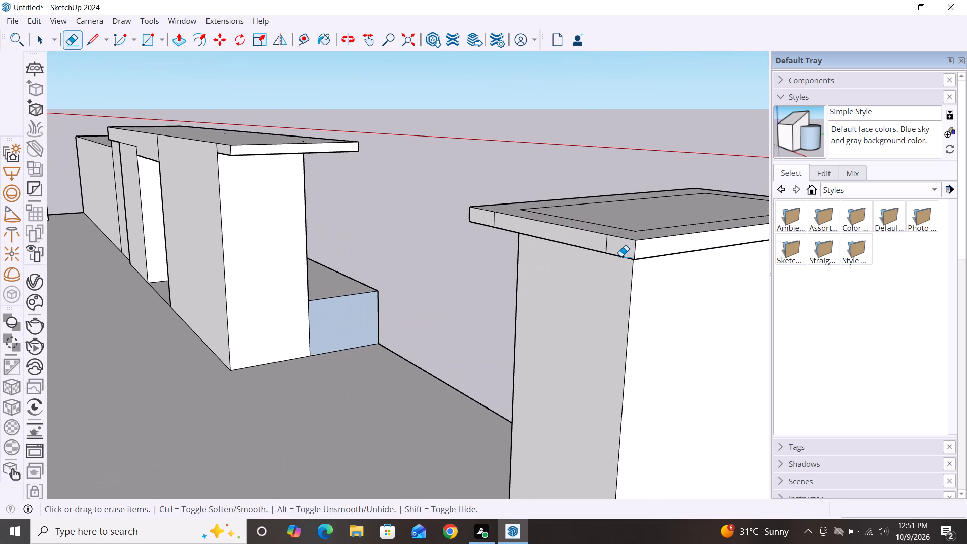
{"action": "left_click", "coordinate": [606, 241]}
{"action": "scroll", "coordinate": [493, 245], "scroll_direction": "down", "scroll_amount": 3}
{"action": "scroll", "coordinate": [494, 231], "scroll_direction": "up", "scroll_amount": 7}
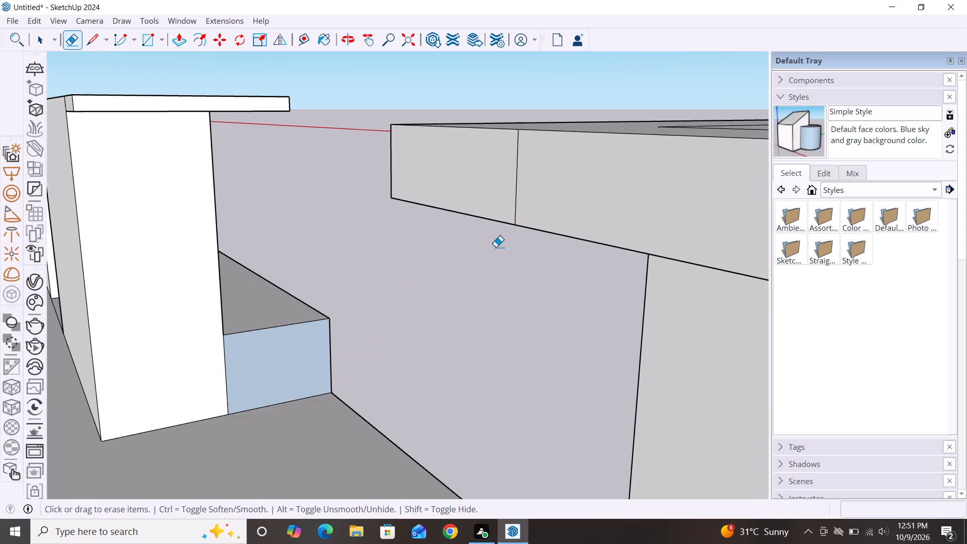
{"action": "left_click", "coordinate": [515, 199]}
Erase the two short vertical seam lines on the inner side edge face of the pillar's top slab, facing the boundary wall.
{"action": "scroll", "coordinate": [420, 234], "scroll_direction": "down", "scroll_amount": 4}
{"action": "scroll", "coordinate": [489, 242], "scroll_direction": "down", "scroll_amount": 4}
{"action": "scroll", "coordinate": [549, 246], "scroll_direction": "down", "scroll_amount": 4}
{"action": "scroll", "coordinate": [598, 268], "scroll_direction": "down", "scroll_amount": 4}
{"action": "middle_click_drag", "start_coordinate": [632, 336], "coordinate": [352, 363]}
{"action": "scroll", "coordinate": [620, 261], "scroll_direction": "down", "scroll_amount": 3}
{"action": "middle_click_drag", "start_coordinate": [636, 333], "coordinate": [541, 359]}
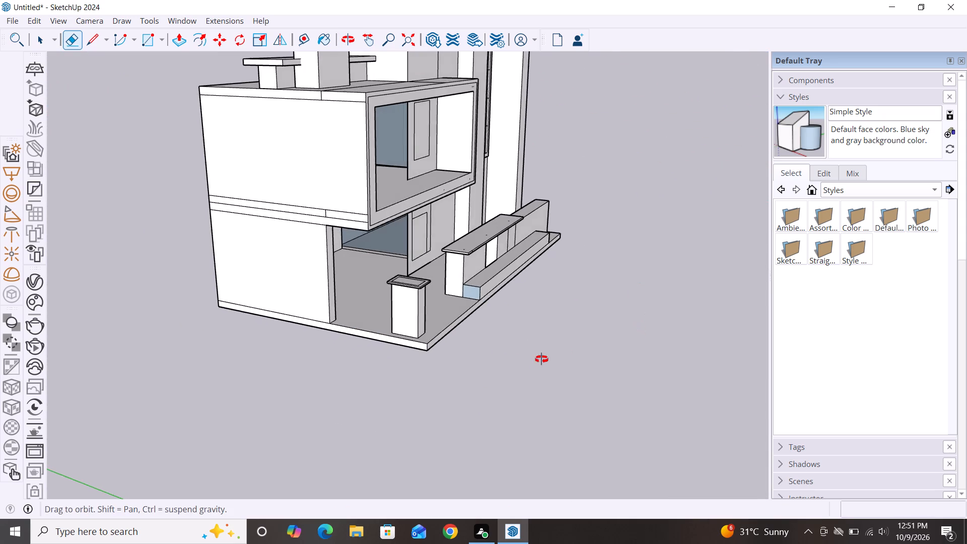
{"action": "middle_click_drag", "start_coordinate": [541, 359], "coordinate": [427, 365]}
{"action": "scroll", "coordinate": [624, 284], "scroll_direction": "down", "scroll_amount": 2}
{"action": "scroll", "coordinate": [379, 285], "scroll_direction": "up", "scroll_amount": 3}
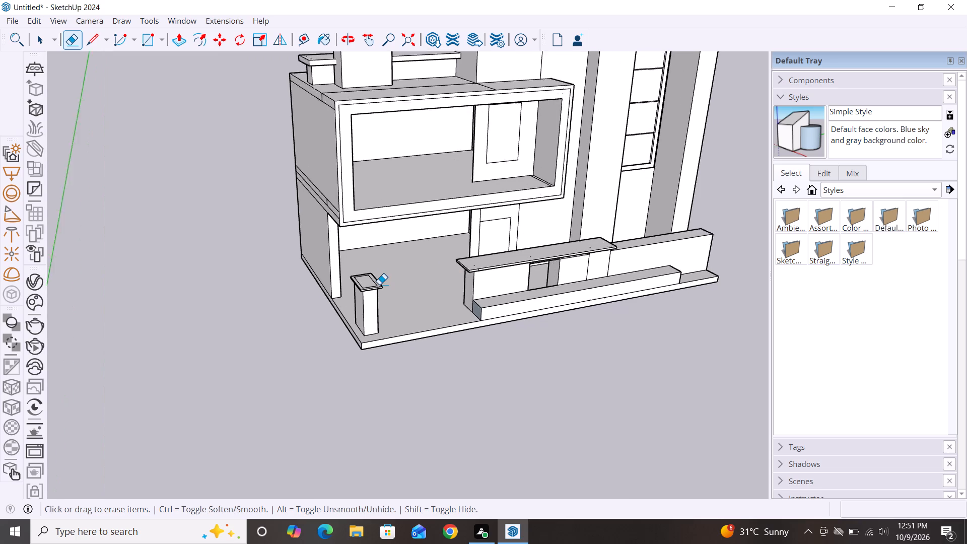
{"action": "scroll", "coordinate": [379, 285], "scroll_direction": "up", "scroll_amount": 9}
{"action": "scroll", "coordinate": [458, 227], "scroll_direction": "down", "scroll_amount": 2}
{"action": "middle_click_drag", "start_coordinate": [497, 354], "coordinate": [478, 355]}
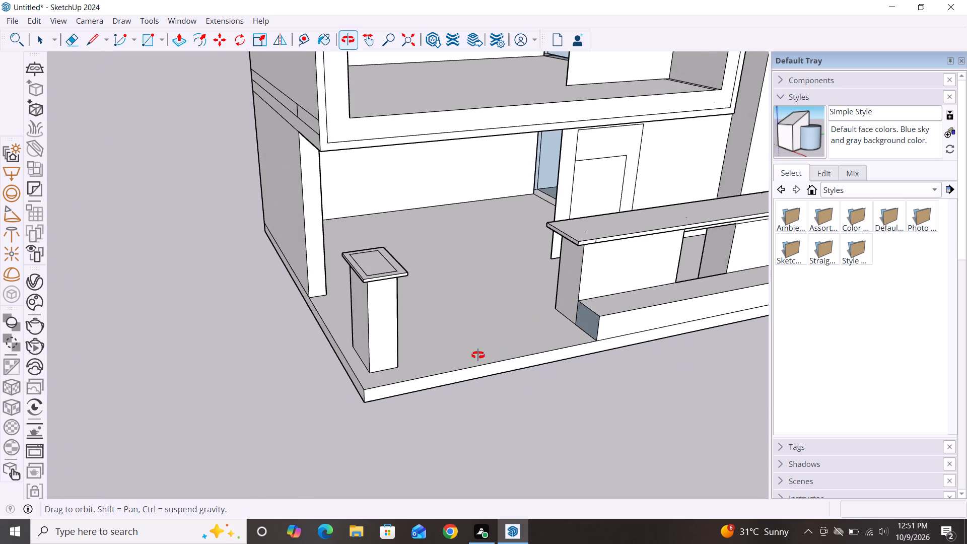
{"action": "middle_click_drag", "start_coordinate": [478, 355], "coordinate": [353, 331]}
{"action": "scroll", "coordinate": [321, 233], "scroll_direction": "up", "scroll_amount": 8}
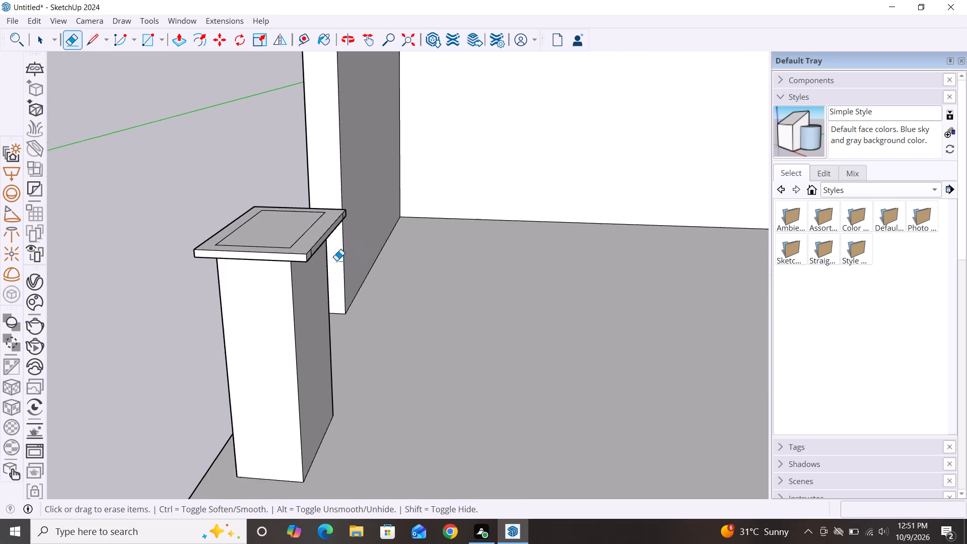
{"action": "scroll", "coordinate": [336, 260], "scroll_direction": "up", "scroll_amount": 3}
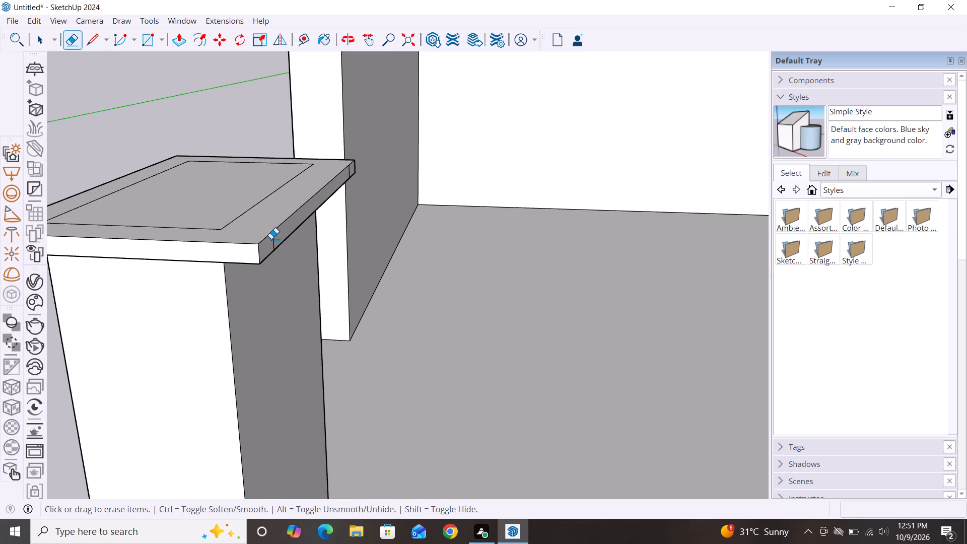
{"action": "left_click", "coordinate": [271, 239]}
{"action": "left_click", "coordinate": [271, 238]}
{"action": "scroll", "coordinate": [277, 238], "scroll_direction": "up", "scroll_amount": 4}
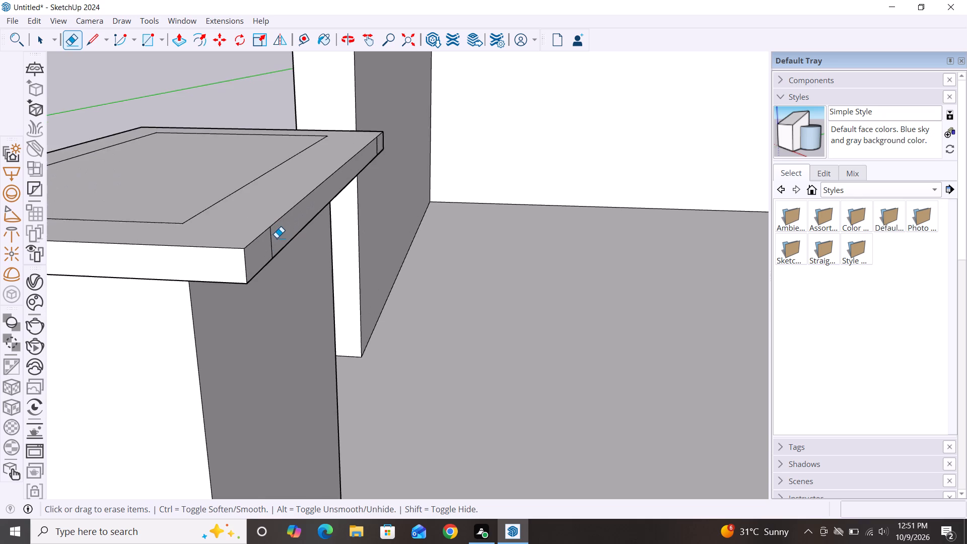
{"action": "scroll", "coordinate": [277, 238], "scroll_direction": "up", "scroll_amount": 6}
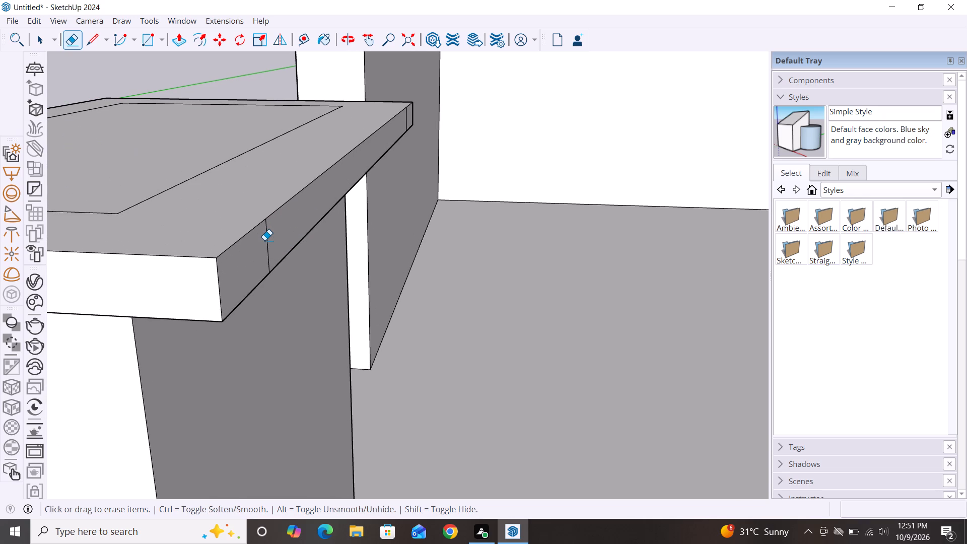
{"action": "left_click", "coordinate": [268, 241]}
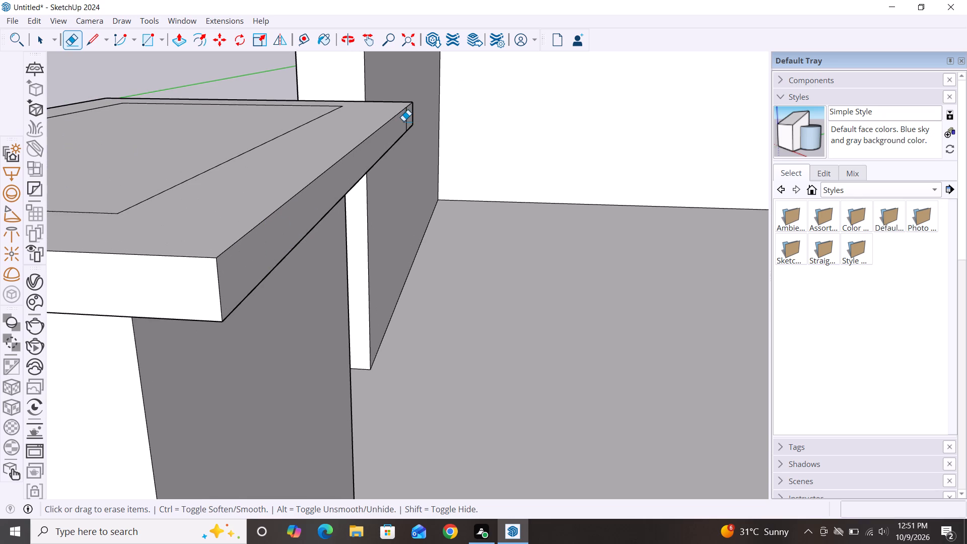
{"action": "left_click", "coordinate": [407, 120]}
Push/Pull the front edge face of the corner pillar's top slab slightly inward to reduce its overhang.
{"action": "scroll", "coordinate": [452, 157], "scroll_direction": "down", "scroll_amount": 5}
{"action": "scroll", "coordinate": [510, 215], "scroll_direction": "down", "scroll_amount": 2}
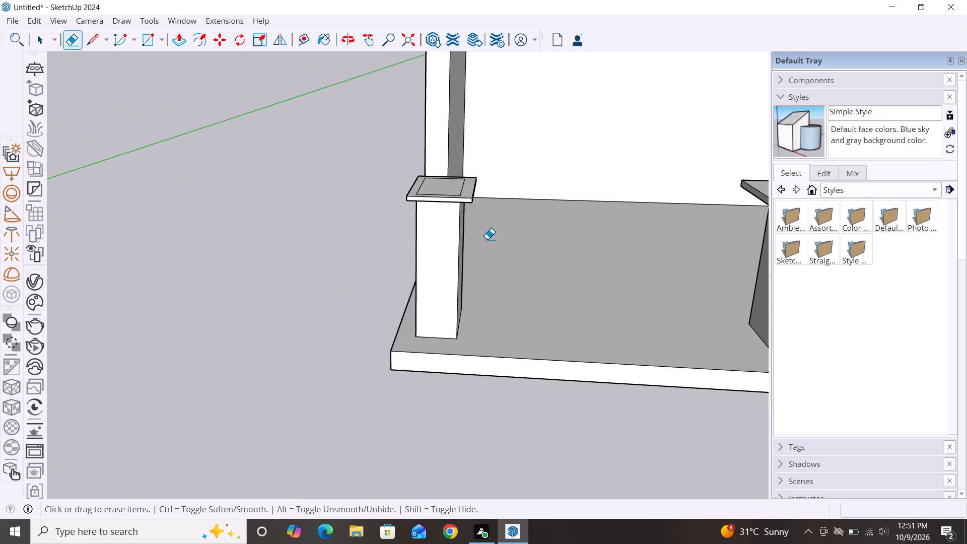
{"action": "scroll", "coordinate": [457, 239], "scroll_direction": "up", "scroll_amount": 9}
{"action": "key", "text": "p"}
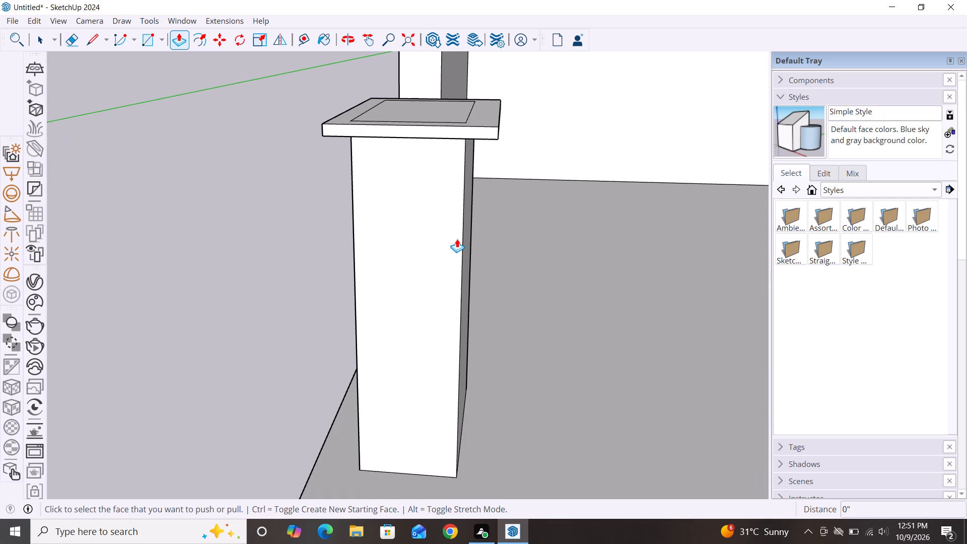
{"action": "left_click", "coordinate": [449, 131]}
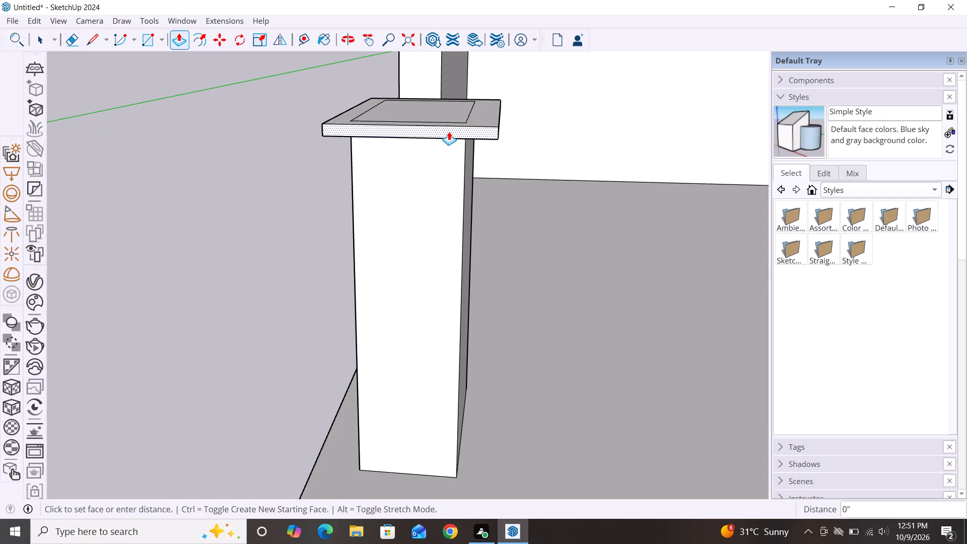
{"action": "left_click", "coordinate": [451, 130]}
{"action": "key", "text": "space"}
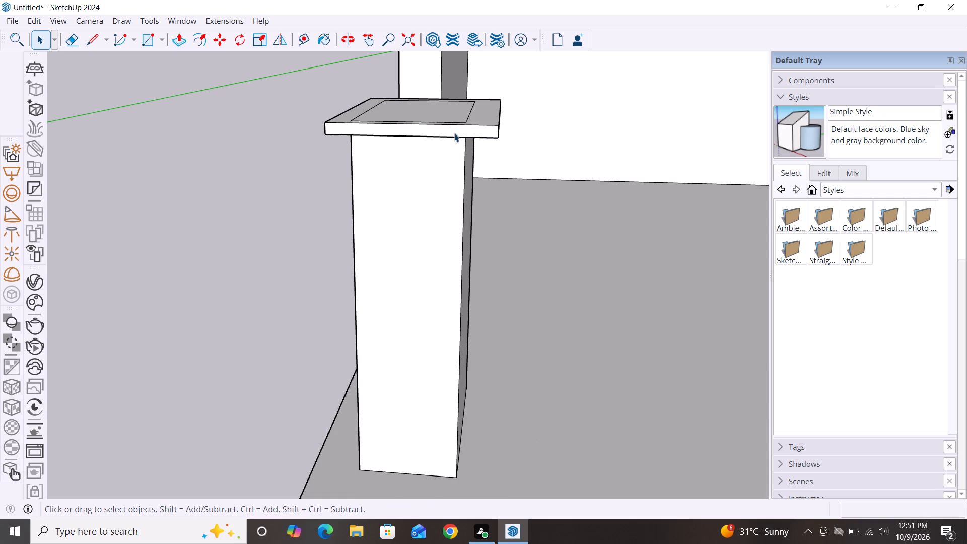
Push/Pull the inner side edge face of the pillar's top slab inward by about 1/4".
{"action": "middle_click_drag", "start_coordinate": [627, 279], "coordinate": [438, 284]}
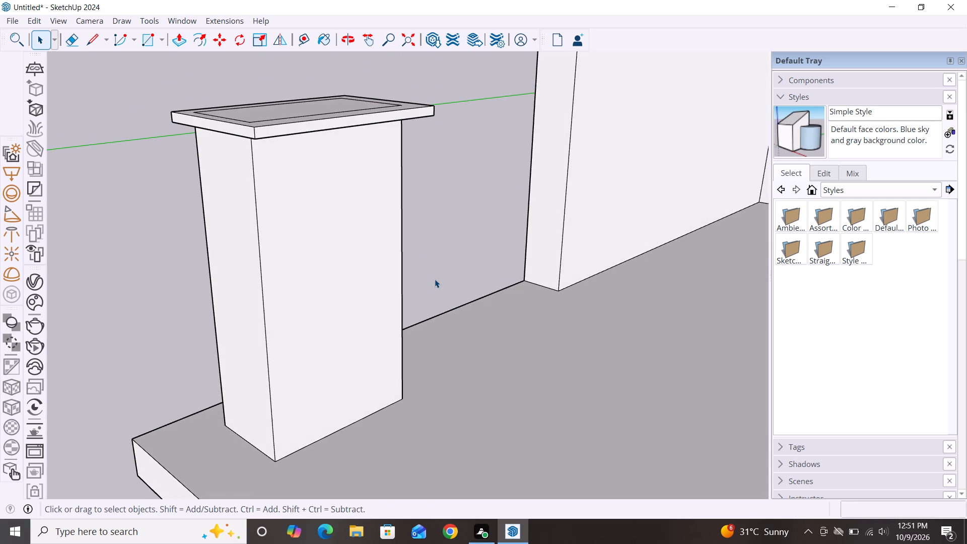
{"action": "key", "text": "p"}
{"action": "left_click", "coordinate": [296, 132]}
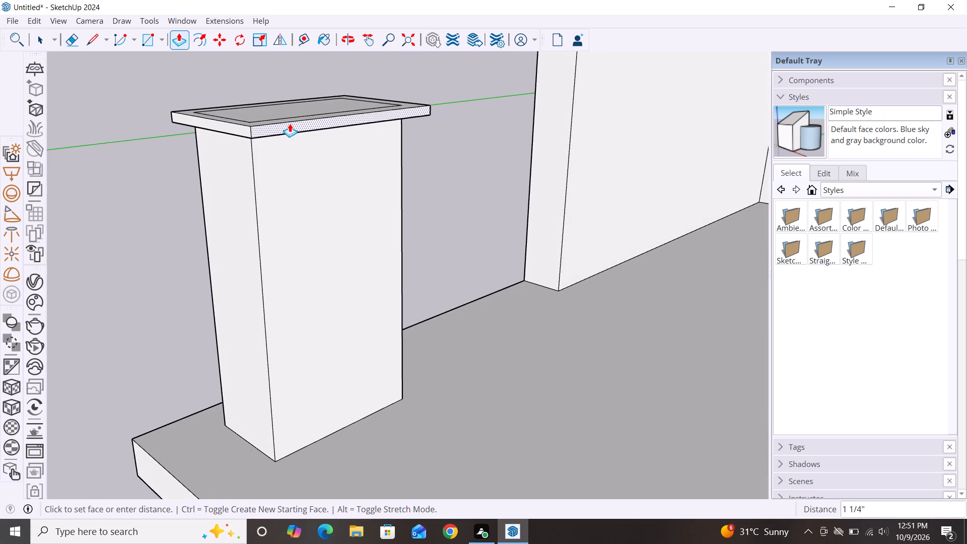
{"action": "left_click", "coordinate": [296, 123]}
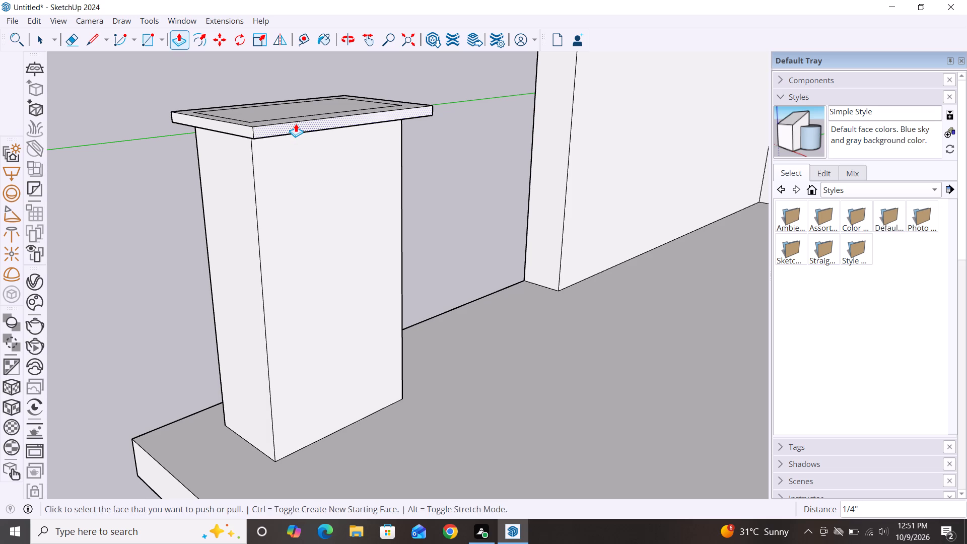
{"action": "key", "text": "space"}
Push/Pull the house-facing edge face of the pillar's top slab inward by about 7/8".
{"action": "scroll", "coordinate": [311, 240], "scroll_direction": "down", "scroll_amount": 3}
{"action": "middle_click_drag", "start_coordinate": [310, 382], "coordinate": [539, 380]}
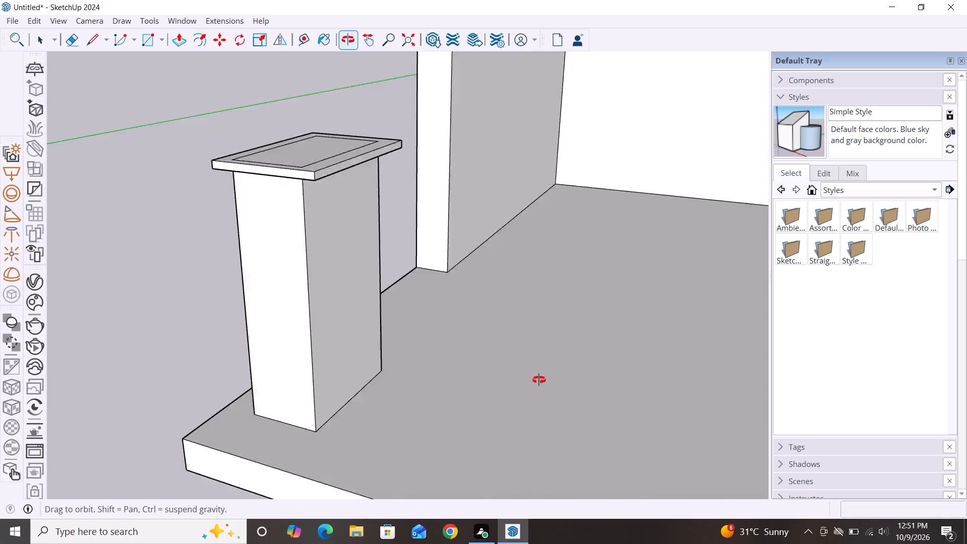
{"action": "middle_click_drag", "start_coordinate": [539, 380], "coordinate": [733, 374]}
{"action": "middle_click_drag", "start_coordinate": [437, 421], "coordinate": [740, 395]}
{"action": "middle_click_drag", "start_coordinate": [435, 418], "coordinate": [599, 439]}
{"action": "scroll", "coordinate": [554, 270], "scroll_direction": "up", "scroll_amount": 3}
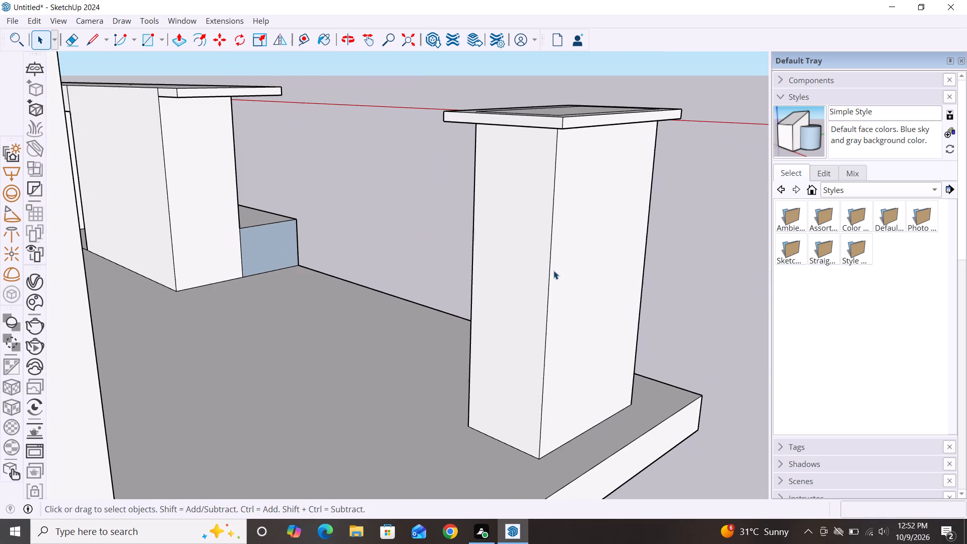
{"action": "key", "text": "p"}
{"action": "left_click", "coordinate": [497, 121]}
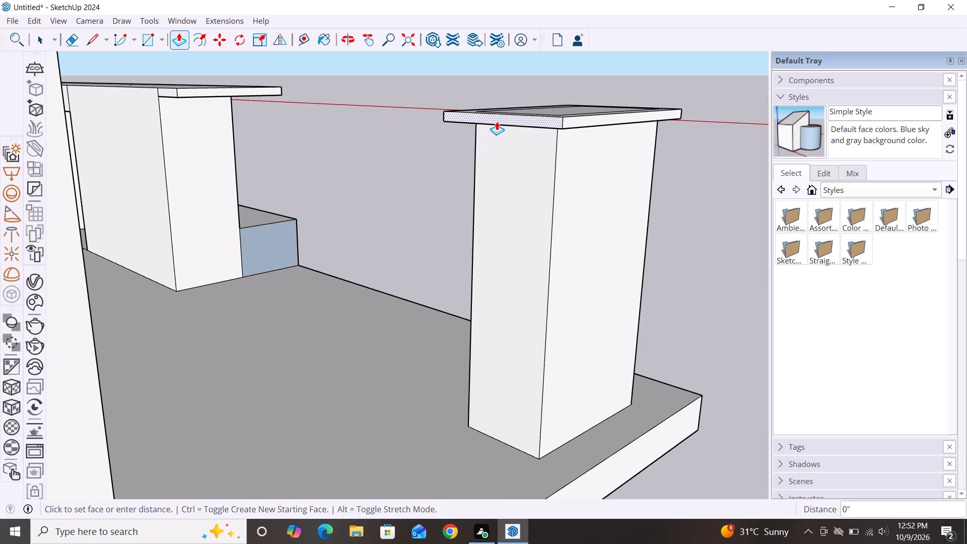
{"action": "double_click", "coordinate": [501, 118]}
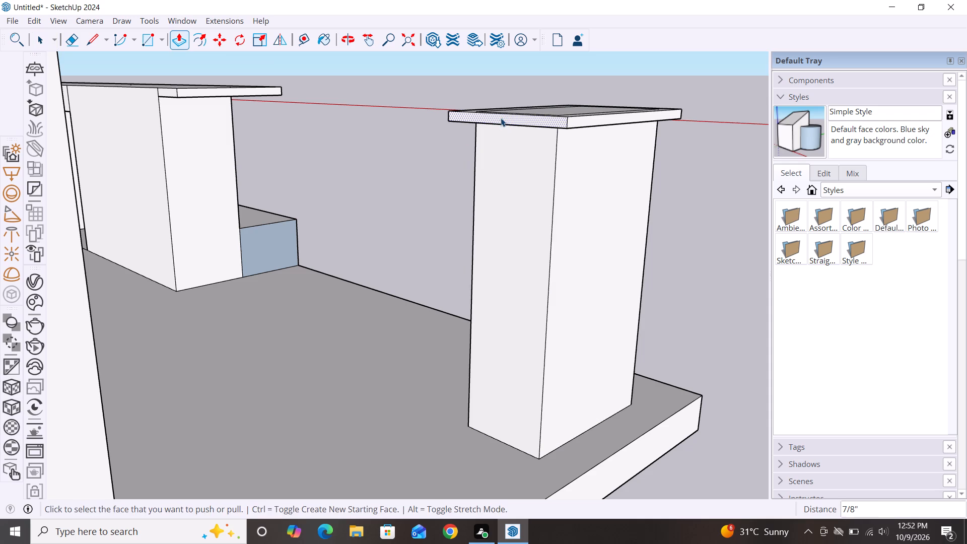
{"action": "key", "text": "space"}
Examine the corner pillar and its top slab against the boundary wall and the whole front facade.
{"action": "scroll", "coordinate": [514, 127], "scroll_direction": "down", "scroll_amount": 3}
{"action": "scroll", "coordinate": [577, 201], "scroll_direction": "down", "scroll_amount": 3}
{"action": "middle_click_drag", "start_coordinate": [665, 387], "coordinate": [475, 418]}
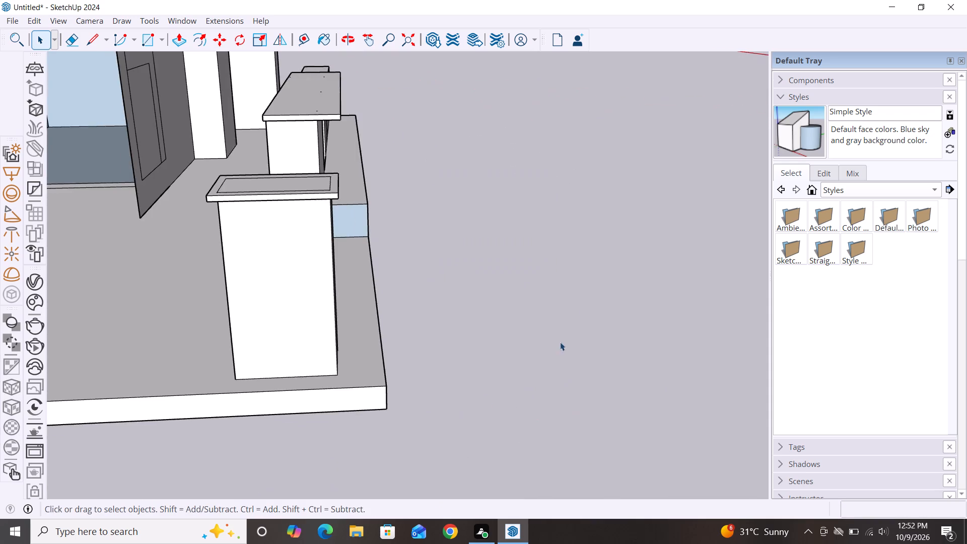
{"action": "scroll", "coordinate": [646, 226], "scroll_direction": "down", "scroll_amount": 7}
{"action": "middle_click_drag", "start_coordinate": [645, 388], "coordinate": [342, 443]}
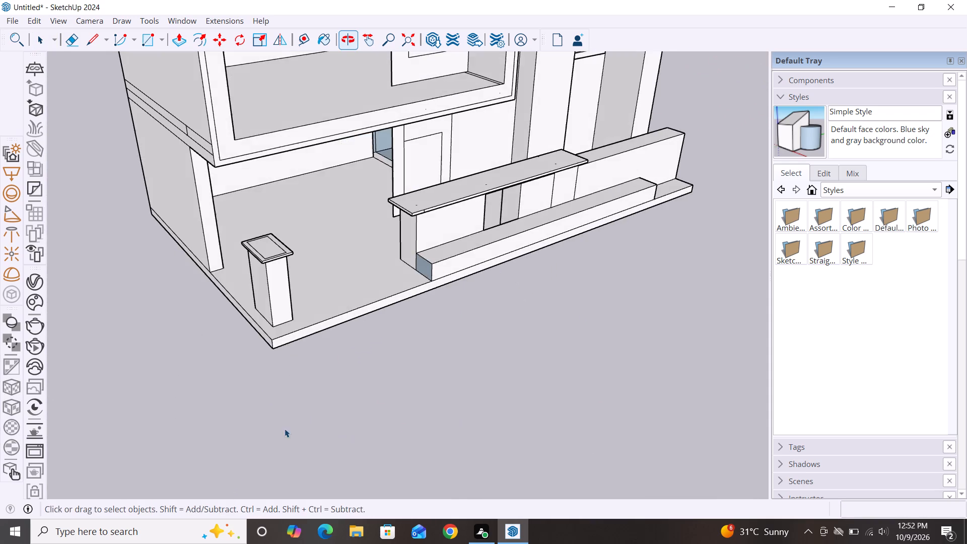
{"action": "scroll", "coordinate": [733, 138], "scroll_direction": "down", "scroll_amount": 3}
{"action": "middle_click_drag", "start_coordinate": [675, 315], "coordinate": [415, 287]}
{"action": "scroll", "coordinate": [333, 258], "scroll_direction": "down", "scroll_amount": 6}
{"action": "middle_click_drag", "start_coordinate": [423, 369], "coordinate": [468, 299]}
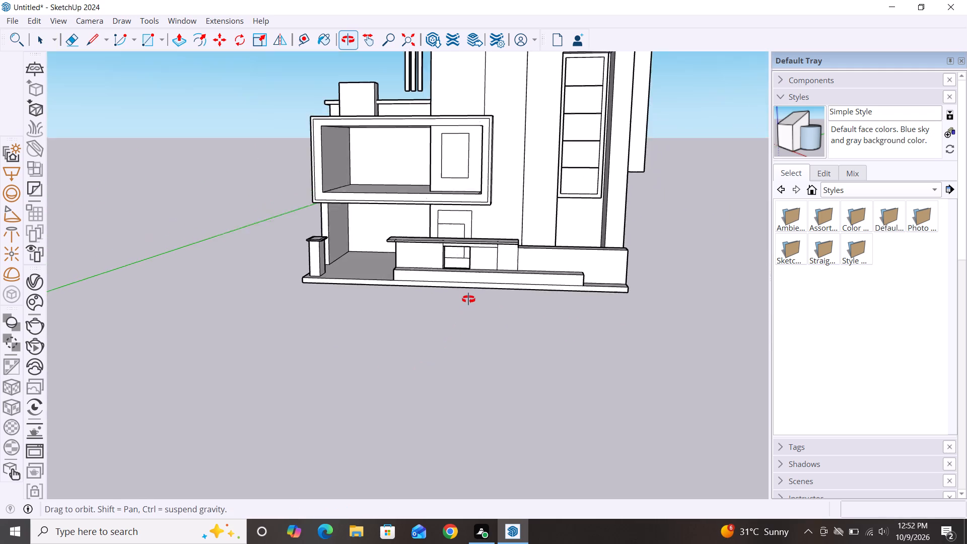
{"action": "middle_click_drag", "start_coordinate": [468, 299], "coordinate": [517, 281]}
{"action": "scroll", "coordinate": [317, 236], "scroll_direction": "up", "scroll_amount": 4}
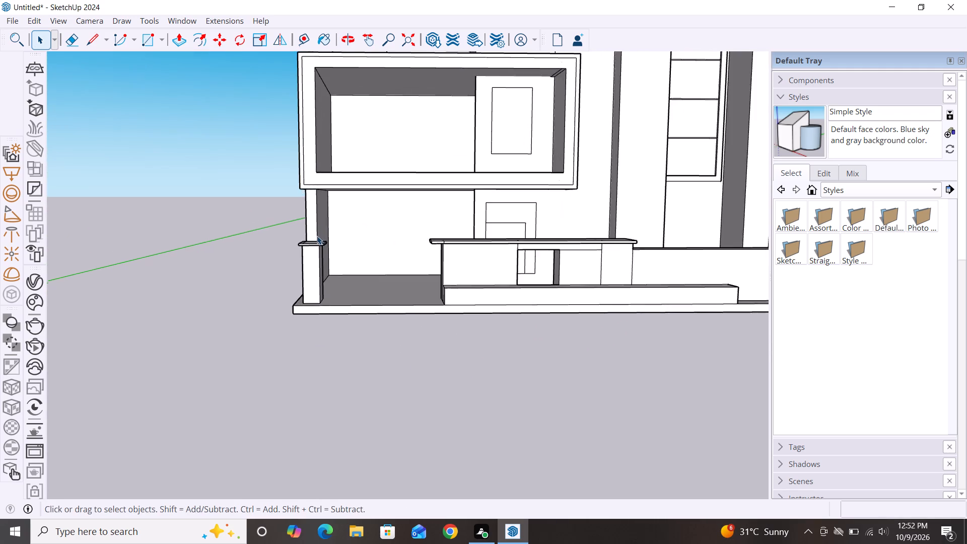
{"action": "scroll", "coordinate": [319, 255], "scroll_direction": "up", "scroll_amount": 8}
{"action": "scroll", "coordinate": [314, 252], "scroll_direction": "down", "scroll_amount": 3}
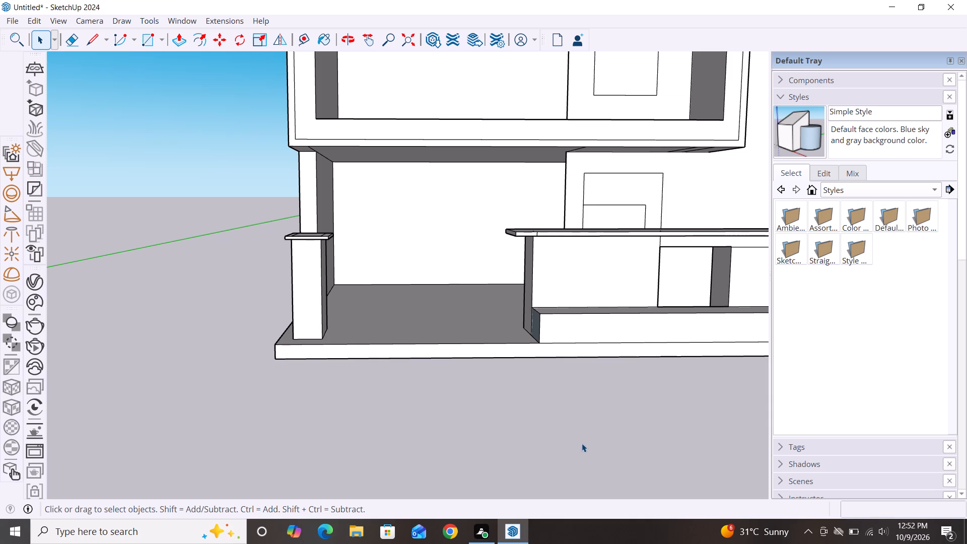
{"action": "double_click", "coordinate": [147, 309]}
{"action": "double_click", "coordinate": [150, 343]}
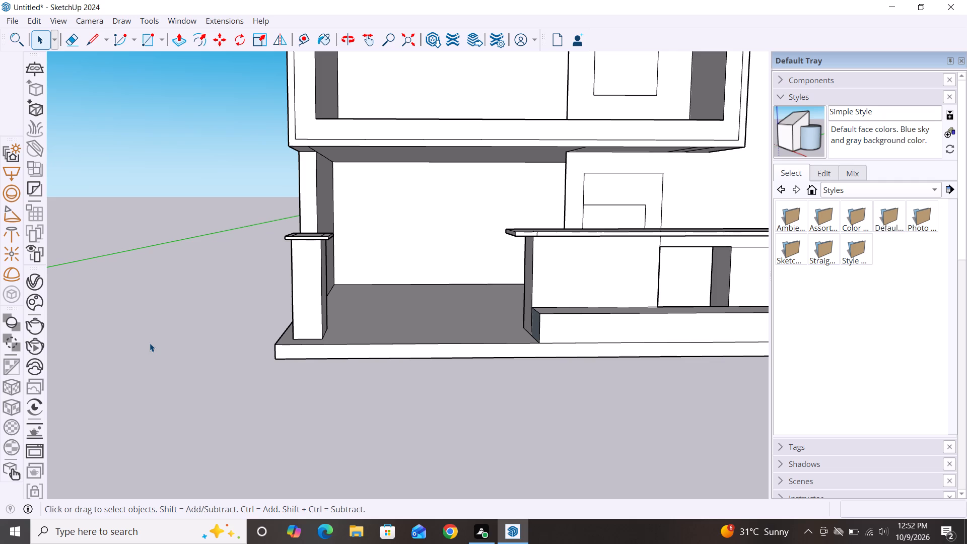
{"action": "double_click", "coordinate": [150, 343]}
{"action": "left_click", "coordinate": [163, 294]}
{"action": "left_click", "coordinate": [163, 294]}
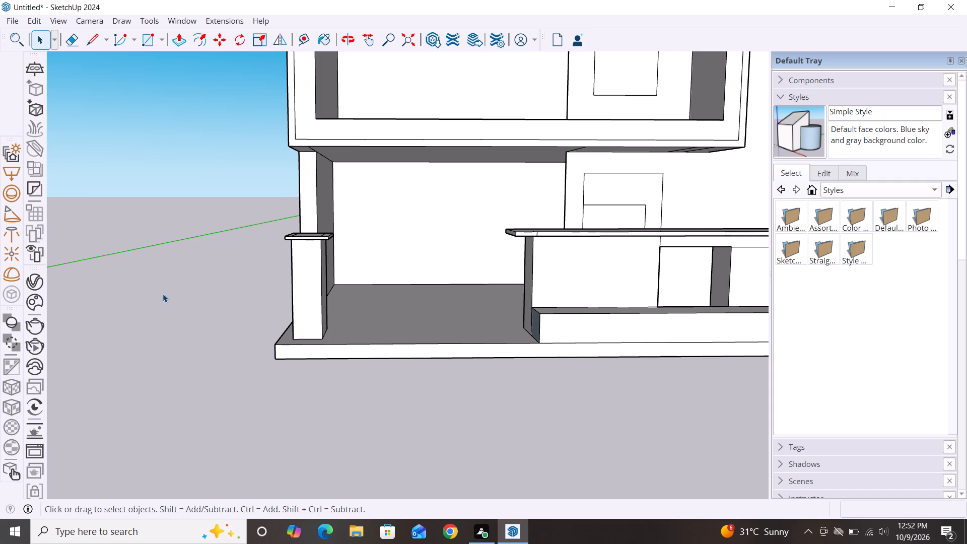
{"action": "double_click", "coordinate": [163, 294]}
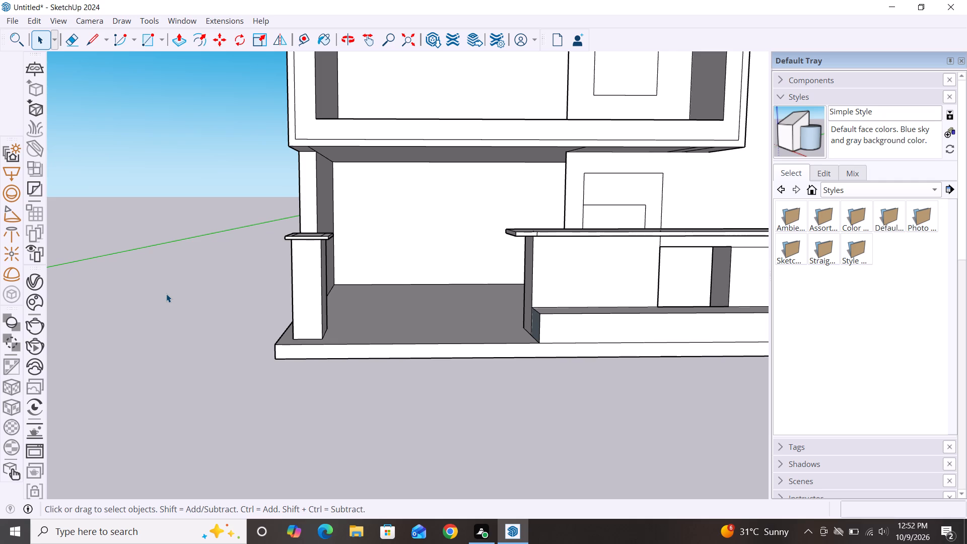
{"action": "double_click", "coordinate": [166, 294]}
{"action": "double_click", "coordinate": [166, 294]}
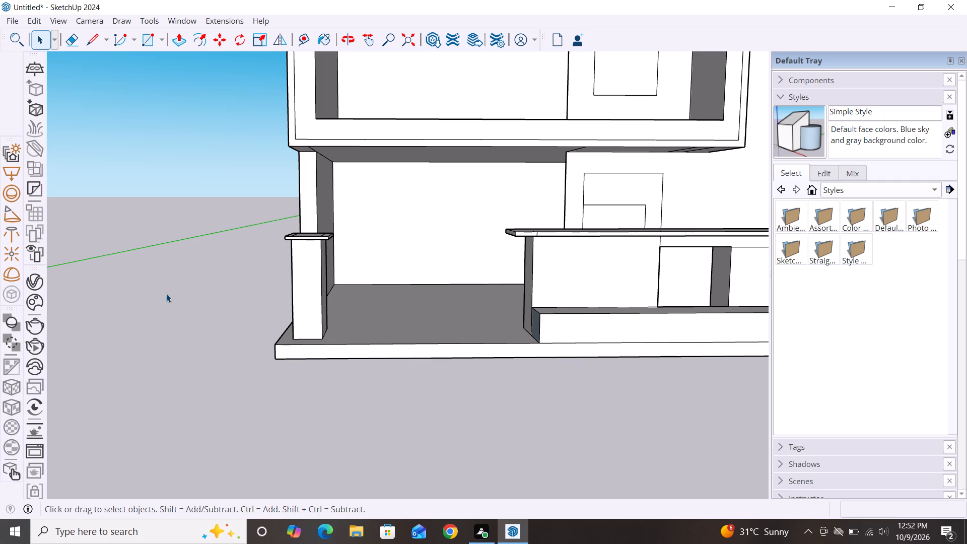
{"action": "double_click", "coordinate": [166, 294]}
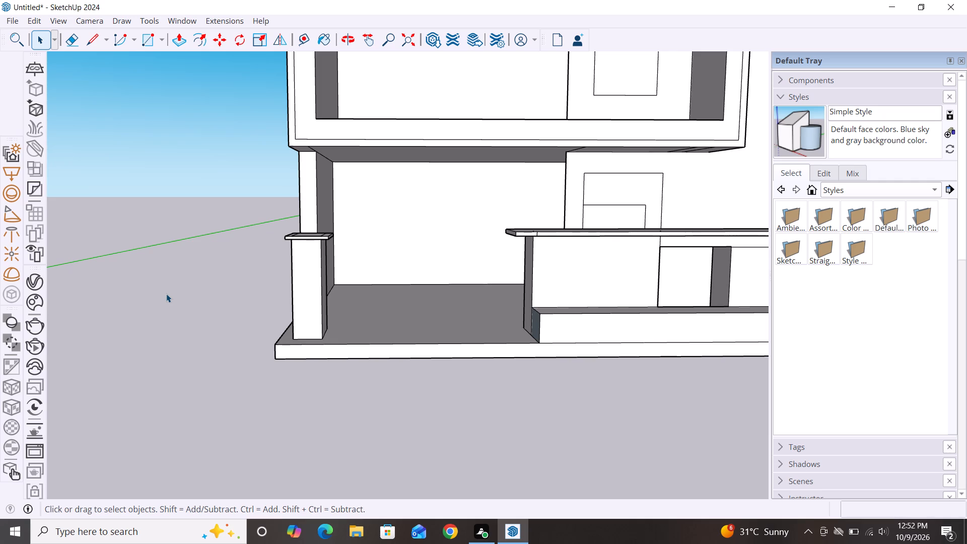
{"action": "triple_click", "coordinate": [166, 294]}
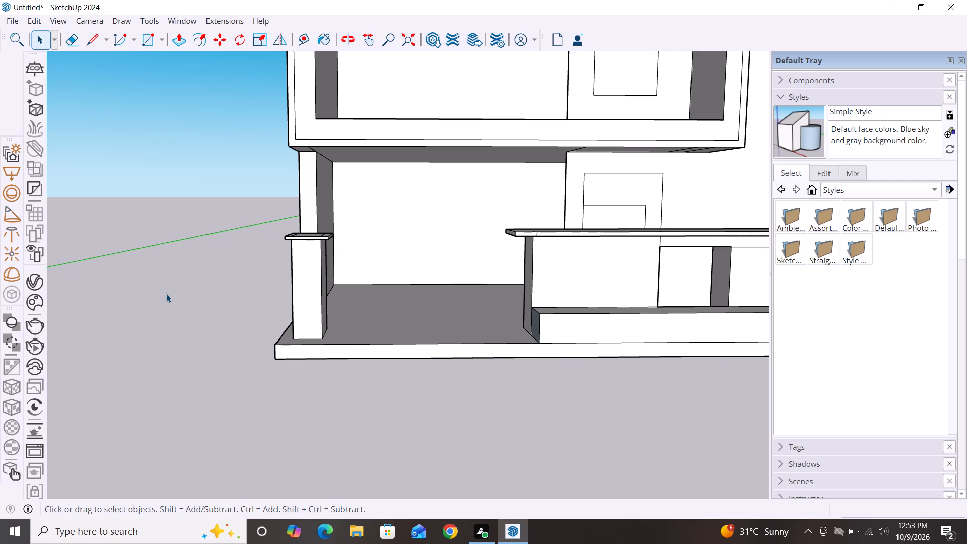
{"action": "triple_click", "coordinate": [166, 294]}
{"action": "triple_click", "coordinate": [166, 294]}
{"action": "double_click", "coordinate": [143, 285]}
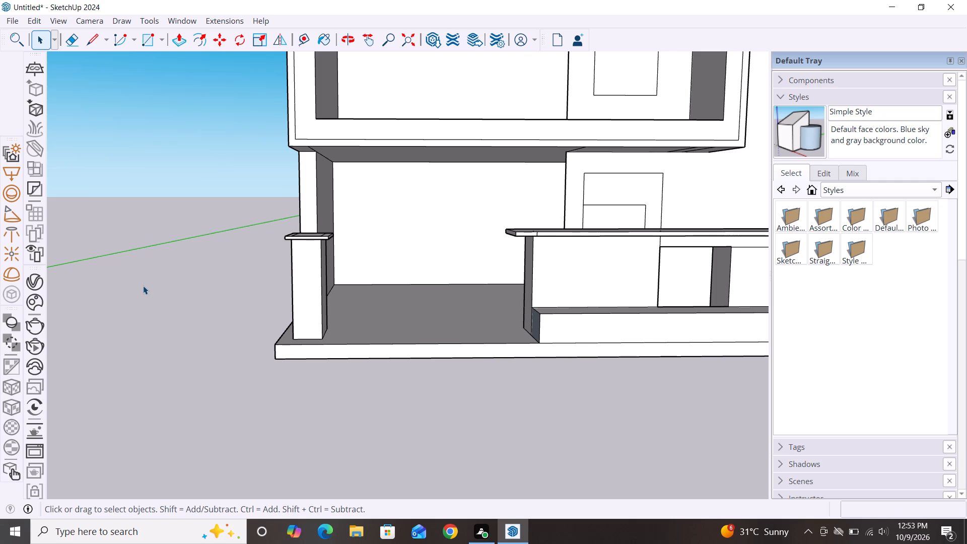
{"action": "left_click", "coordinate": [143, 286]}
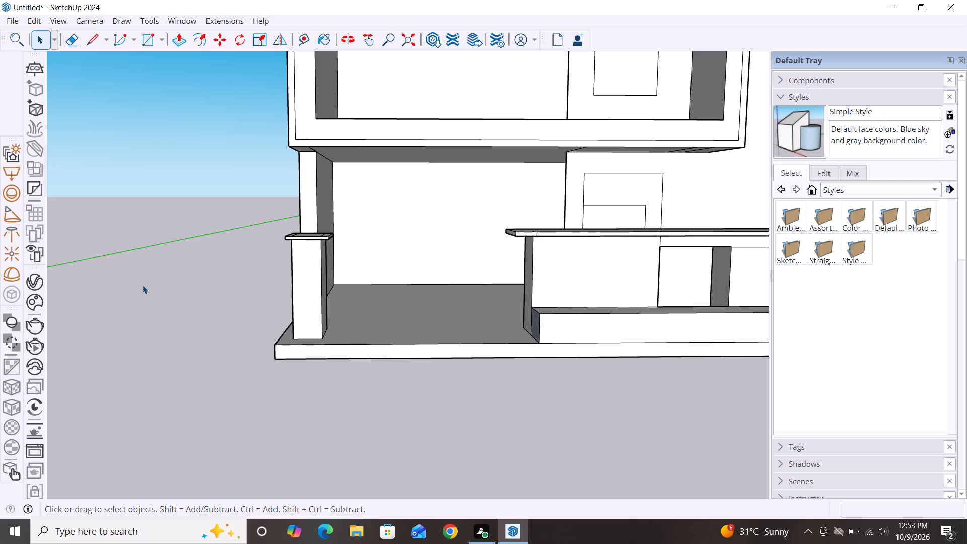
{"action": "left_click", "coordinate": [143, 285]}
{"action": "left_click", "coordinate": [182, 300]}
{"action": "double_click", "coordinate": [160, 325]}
Examine the whole front facade, from the corner pillar and boundary wall up to the roof, from front and angled views.
{"action": "scroll", "coordinate": [131, 308], "scroll_direction": "down", "scroll_amount": 5}
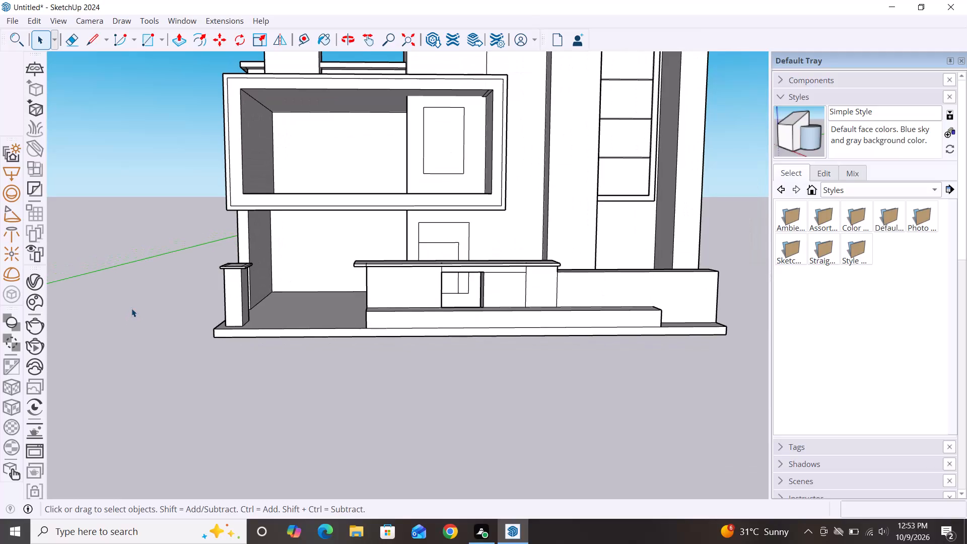
{"action": "scroll", "coordinate": [131, 308], "scroll_direction": "down", "scroll_amount": 1}
{"action": "scroll", "coordinate": [219, 287], "scroll_direction": "up", "scroll_amount": 3}
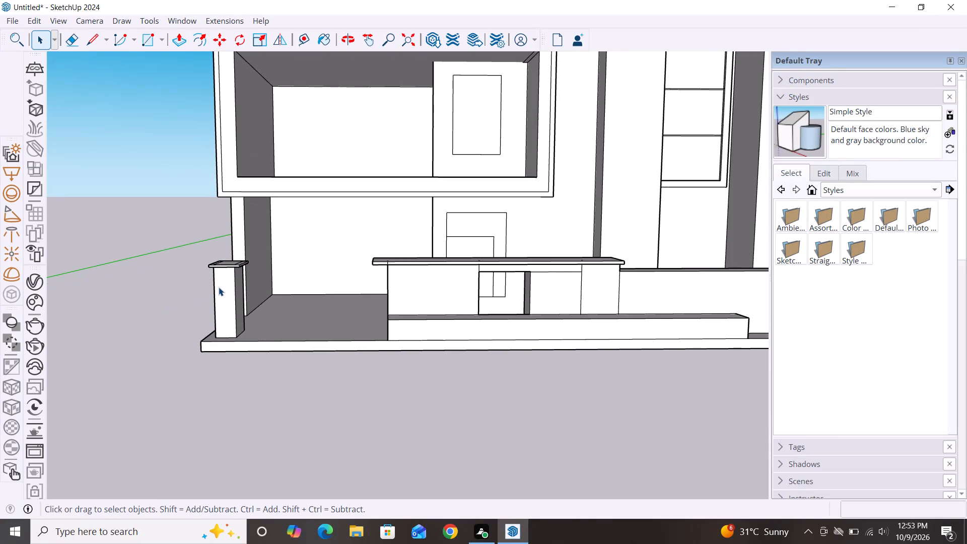
{"action": "scroll", "coordinate": [219, 287], "scroll_direction": "up", "scroll_amount": 3}
{"action": "scroll", "coordinate": [219, 287], "scroll_direction": "down", "scroll_amount": 3}
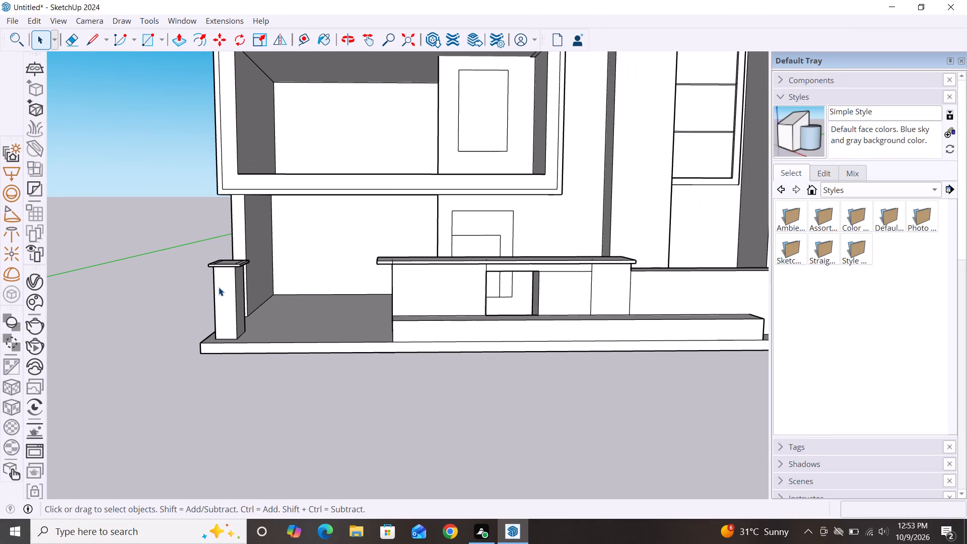
{"action": "scroll", "coordinate": [219, 287], "scroll_direction": "up", "scroll_amount": 2}
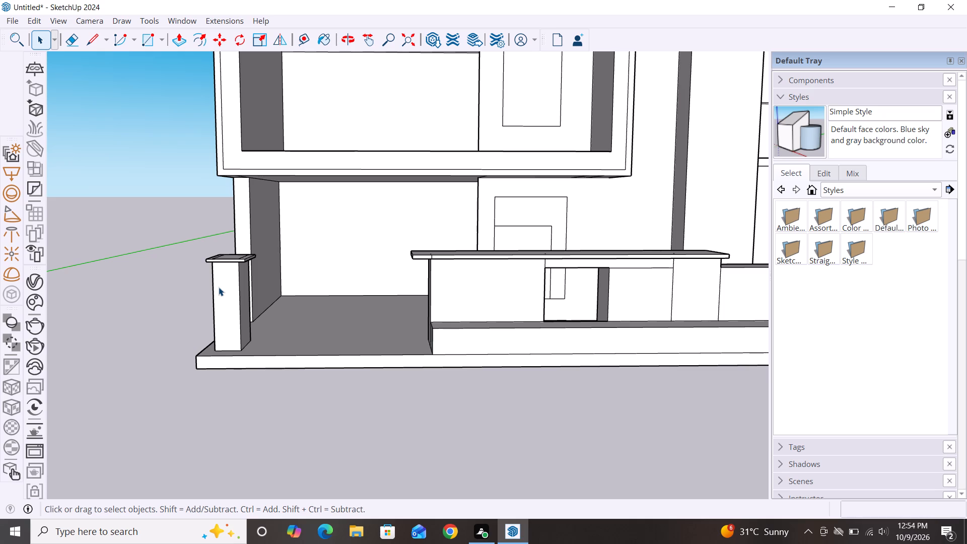
{"action": "double_click", "coordinate": [137, 258]}
{"action": "scroll", "coordinate": [235, 288], "scroll_direction": "down", "scroll_amount": 2}
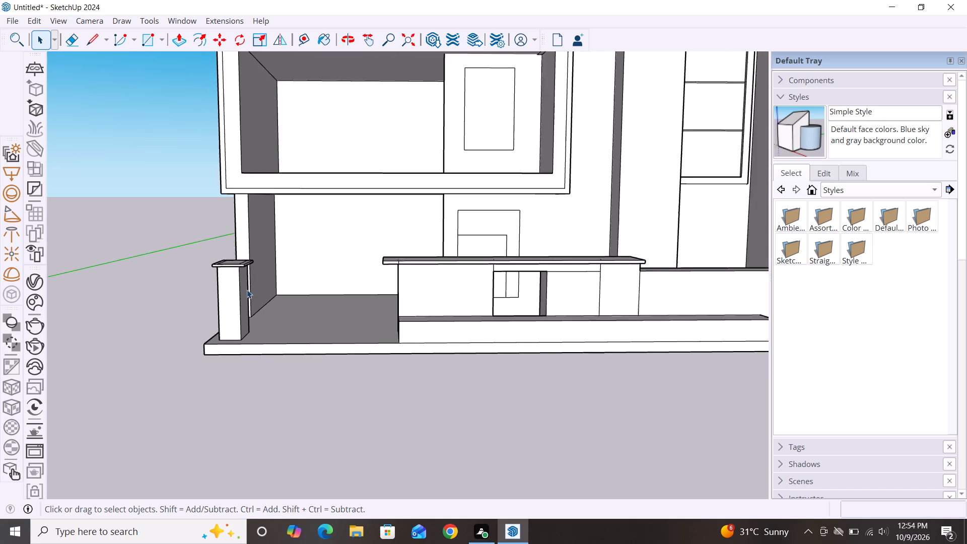
{"action": "scroll", "coordinate": [247, 290], "scroll_direction": "down", "scroll_amount": 4}
{"action": "scroll", "coordinate": [230, 328], "scroll_direction": "down", "scroll_amount": 2}
{"action": "scroll", "coordinate": [358, 189], "scroll_direction": "up", "scroll_amount": 3}
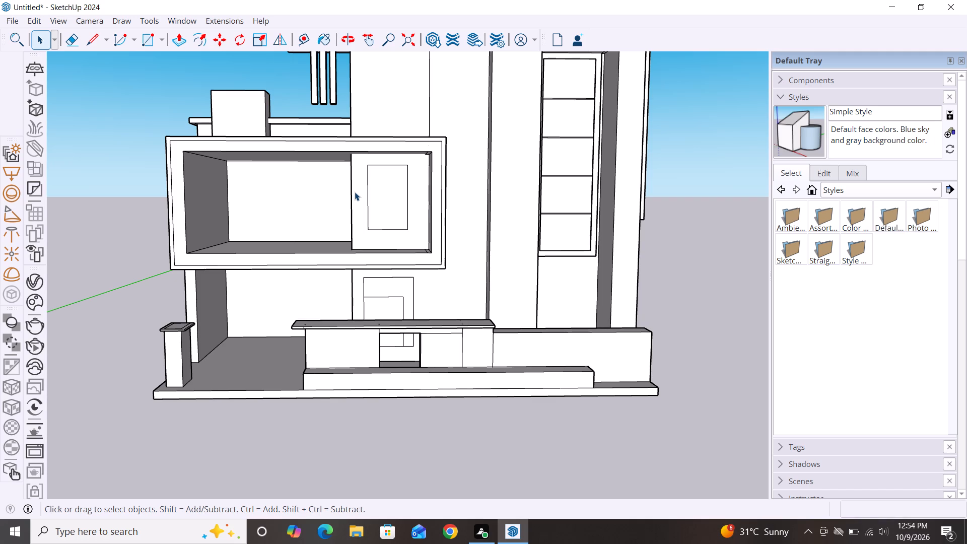
{"action": "scroll", "coordinate": [355, 192], "scroll_direction": "down", "scroll_amount": 2}
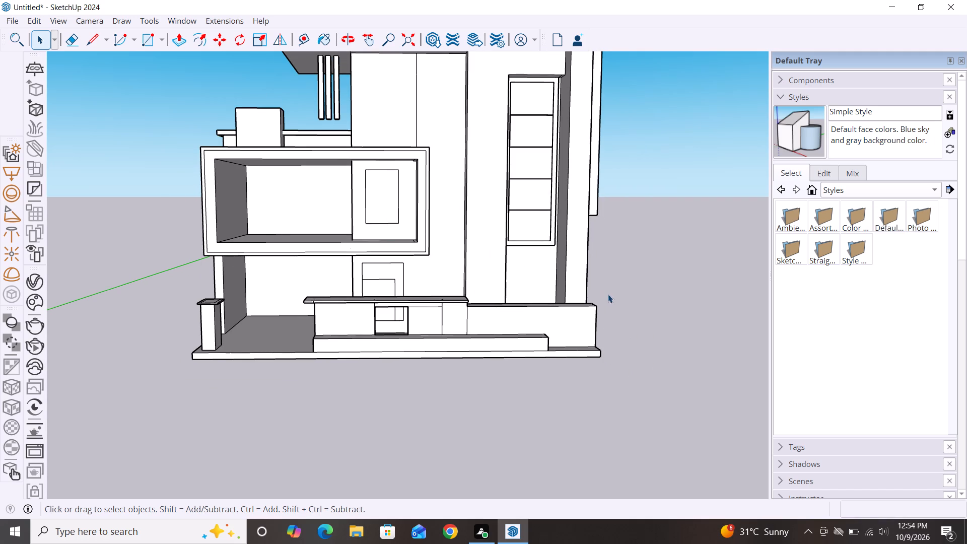
{"action": "scroll", "coordinate": [608, 294], "scroll_direction": "down", "scroll_amount": 2}
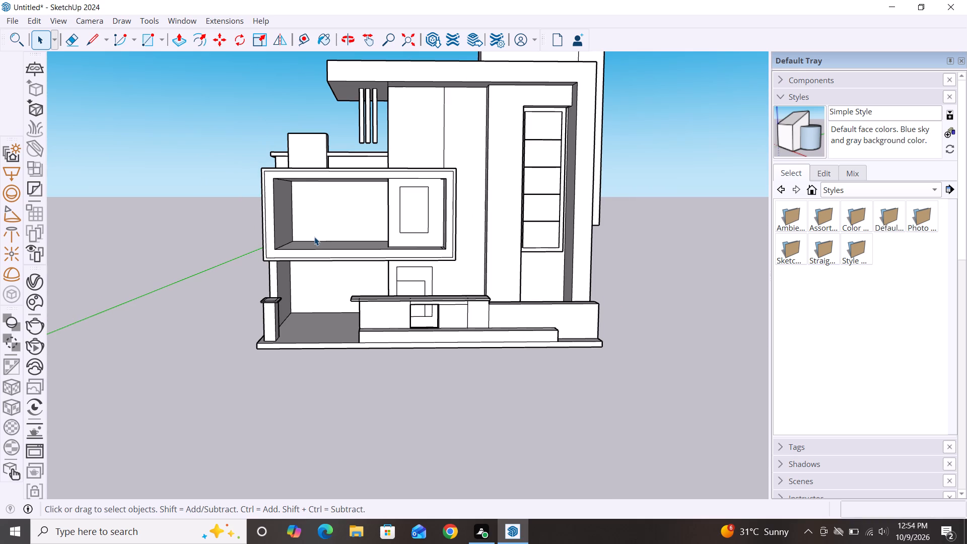
{"action": "scroll", "coordinate": [287, 214], "scroll_direction": "down", "scroll_amount": 2}
{"action": "middle_click_drag", "start_coordinate": [331, 284], "coordinate": [416, 294]}
{"action": "middle_click_drag", "start_coordinate": [304, 180], "coordinate": [298, 201]}
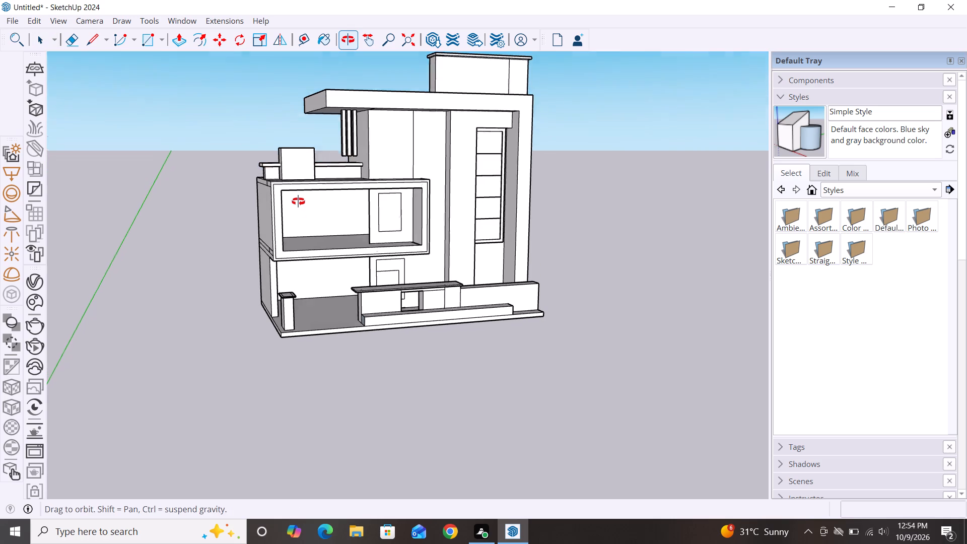
{"action": "middle_click_drag", "start_coordinate": [298, 201], "coordinate": [295, 217]}
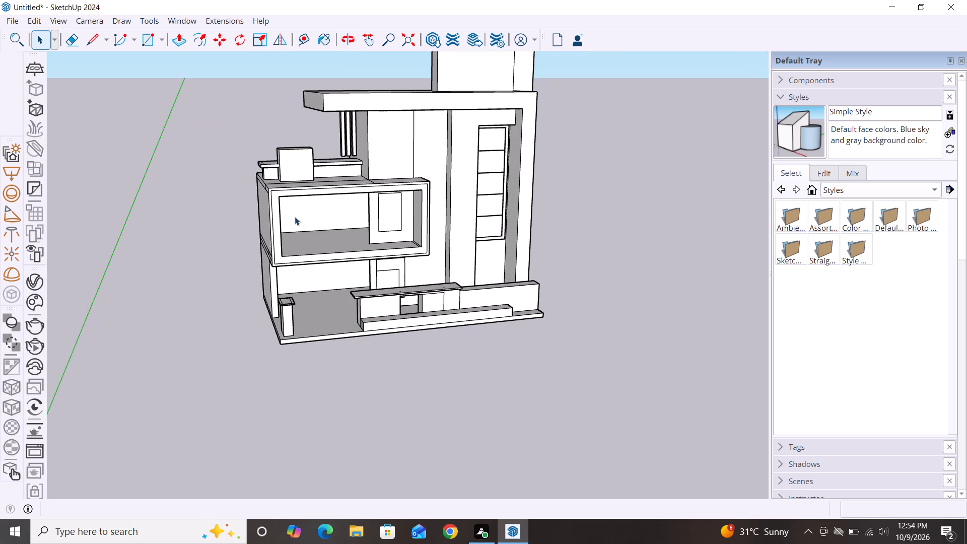
{"action": "middle_click_drag", "start_coordinate": [388, 318], "coordinate": [372, 269]}
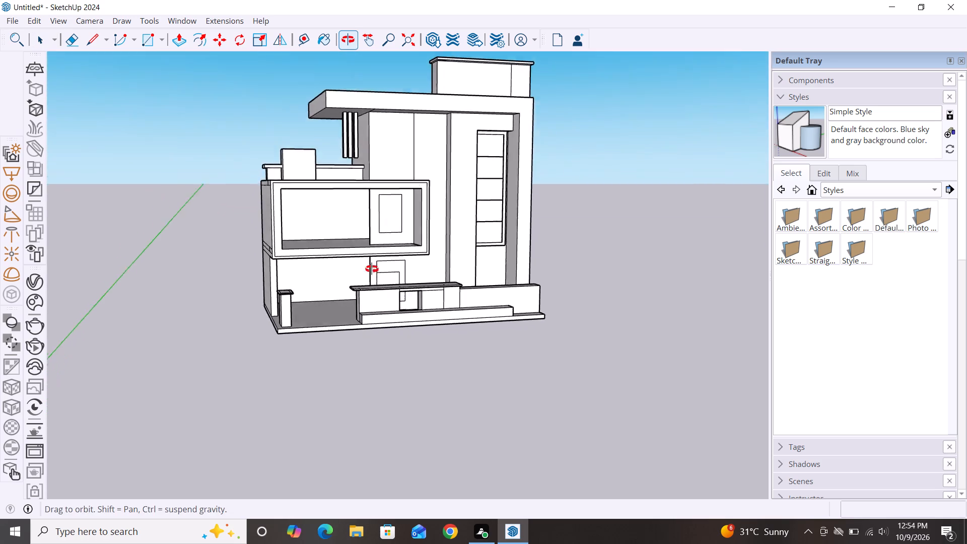
{"action": "middle_click_drag", "start_coordinate": [372, 269], "coordinate": [337, 265]}
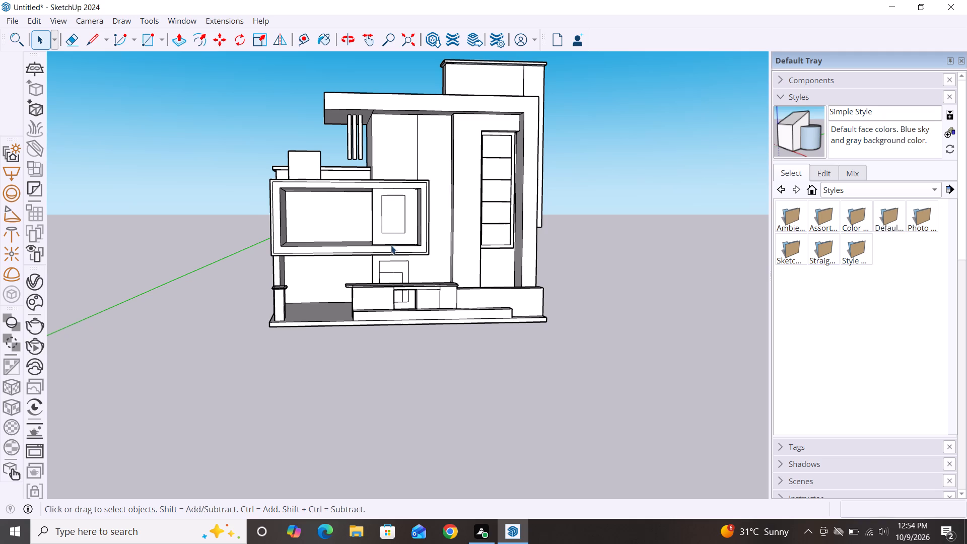
{"action": "scroll", "coordinate": [394, 258], "scroll_direction": "down", "scroll_amount": 1}
{"action": "scroll", "coordinate": [422, 289], "scroll_direction": "down", "scroll_amount": 1}
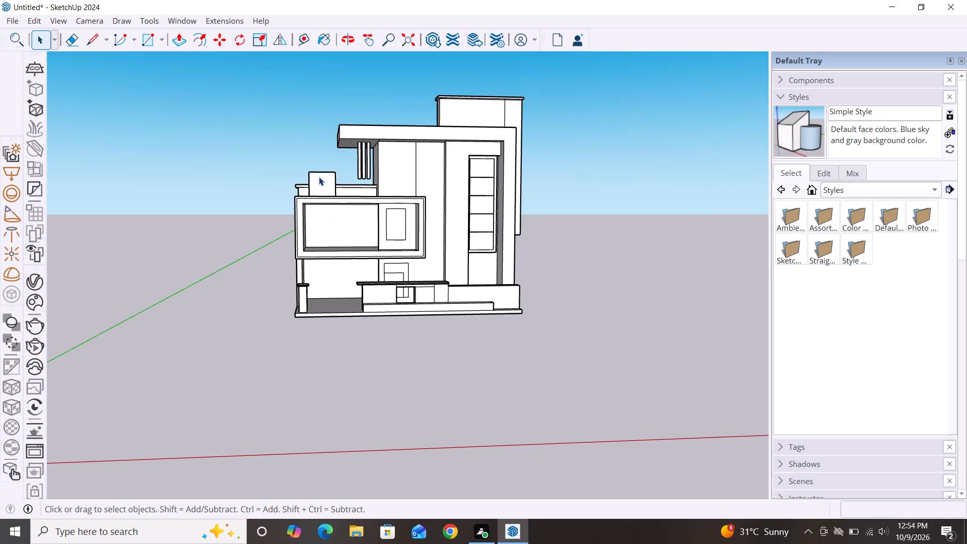
Draw a vertical rectangle about 3 7/8" by 2' 11 9/16" down from the front face's top edge on the block above the balcony, near its outer end.
{"action": "scroll", "coordinate": [319, 177], "scroll_direction": "up", "scroll_amount": 6}
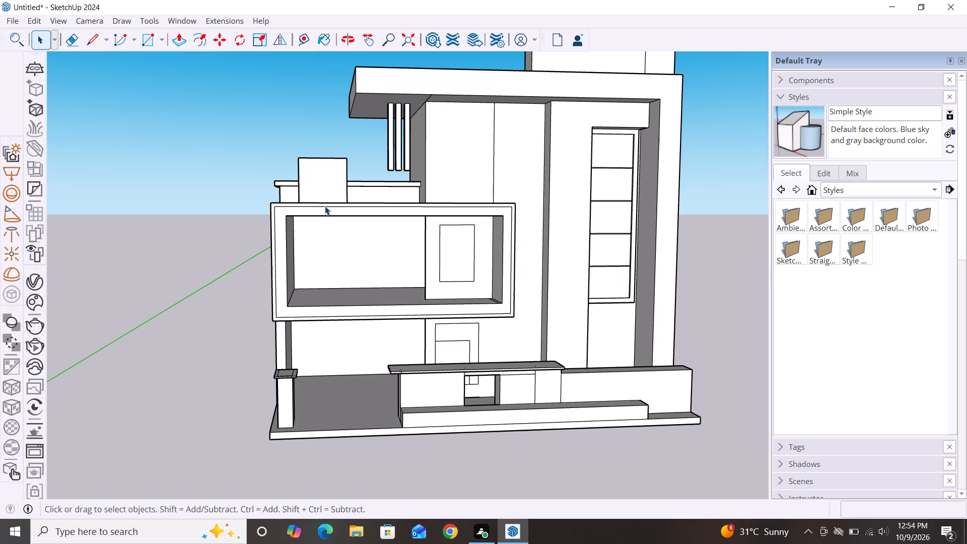
{"action": "scroll", "coordinate": [305, 170], "scroll_direction": "up", "scroll_amount": 8}
{"action": "scroll", "coordinate": [305, 170], "scroll_direction": "down", "scroll_amount": 3}
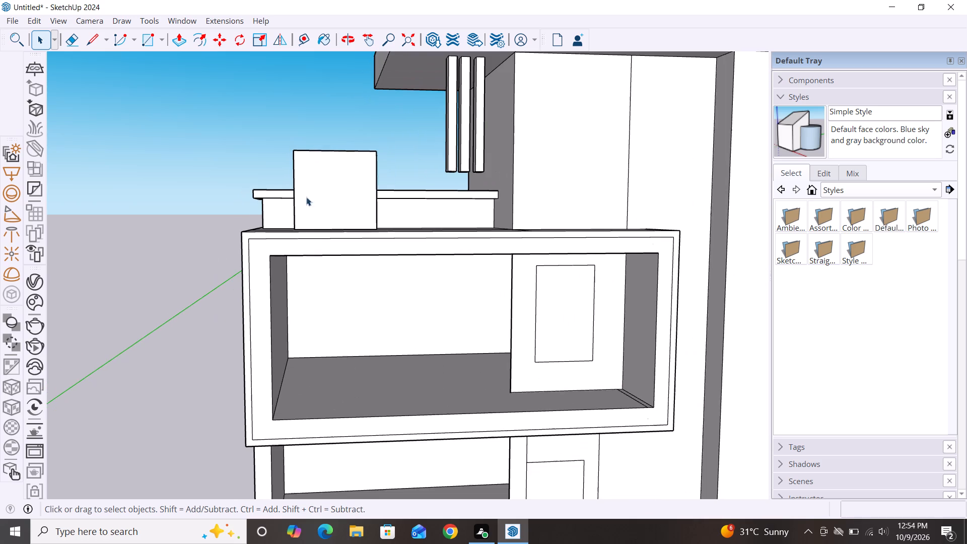
{"action": "middle_click_drag", "start_coordinate": [307, 223], "coordinate": [284, 320]}
{"action": "scroll", "coordinate": [292, 187], "scroll_direction": "up", "scroll_amount": 3}
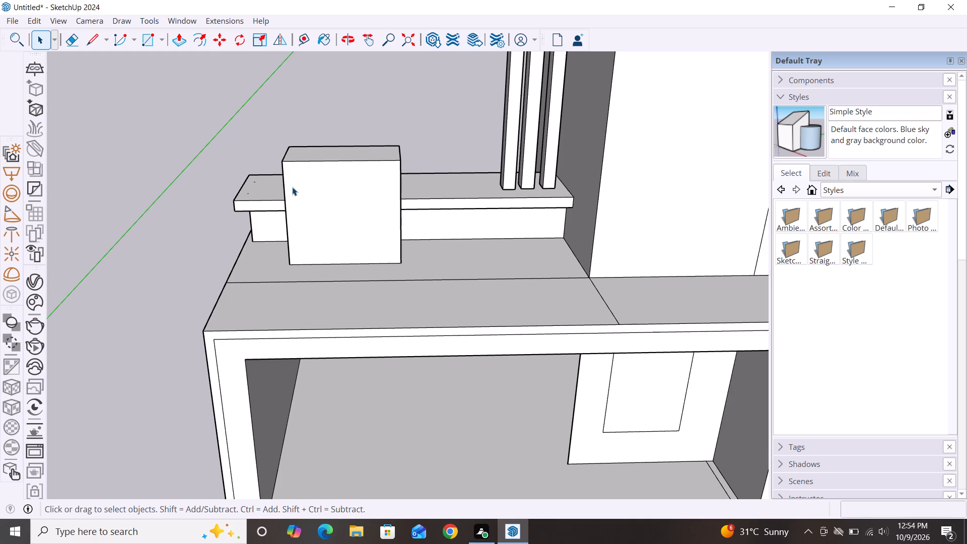
{"action": "key", "text": "r"}
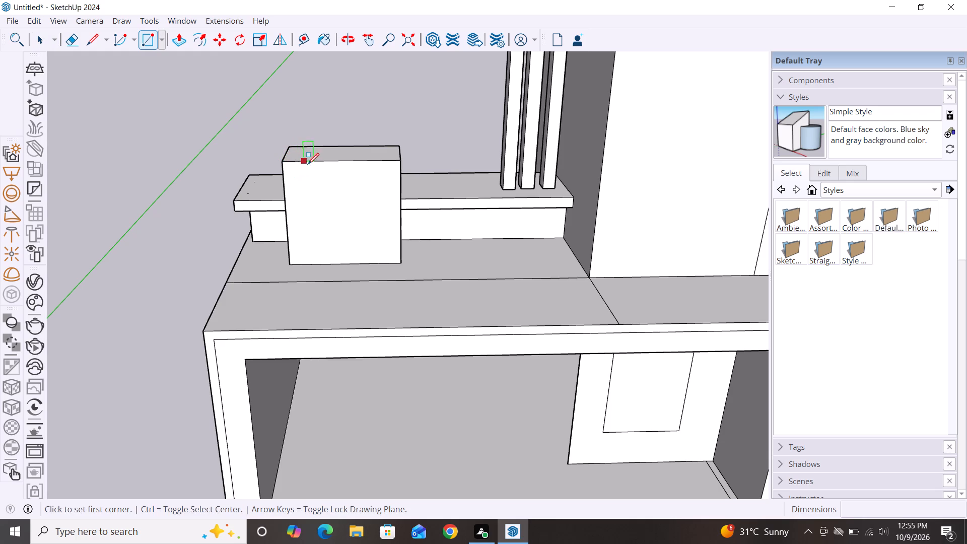
{"action": "scroll", "coordinate": [308, 164], "scroll_direction": "up", "scroll_amount": 5}
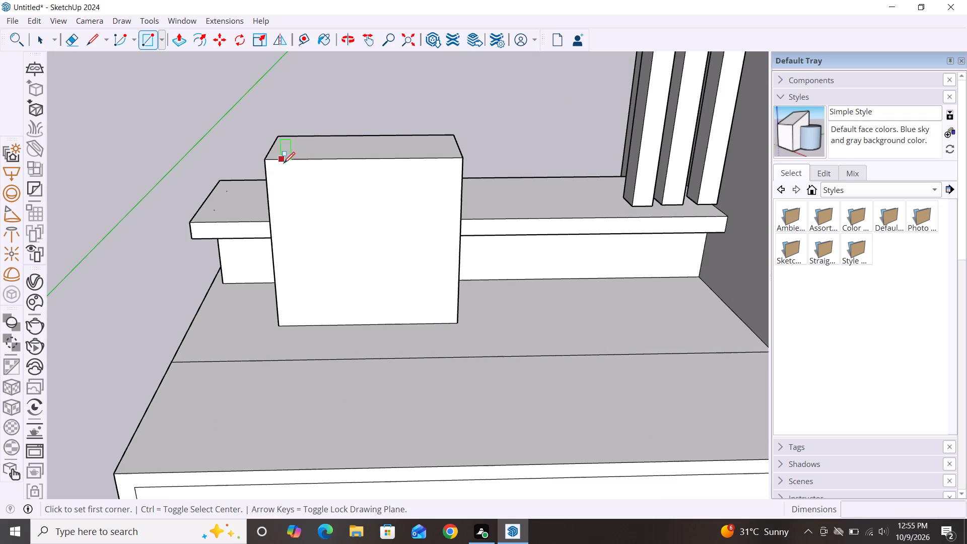
{"action": "left_click", "coordinate": [285, 161]}
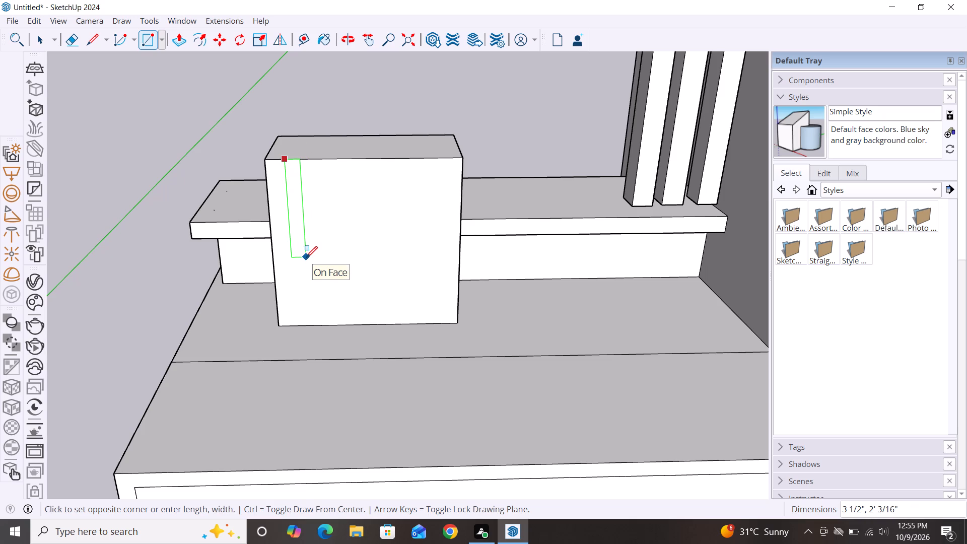
{"action": "left_click", "coordinate": [311, 300]}
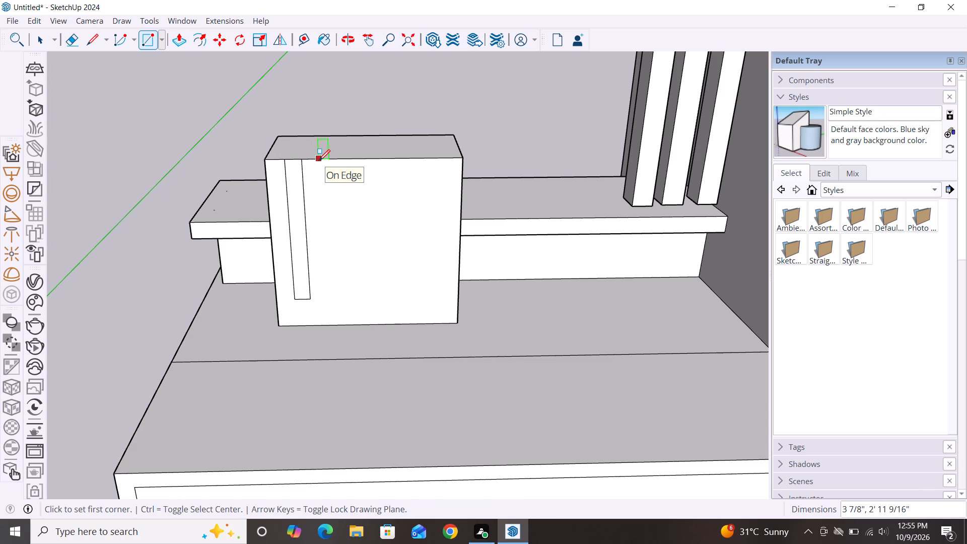
Draw a second vertical rectangle about 3 1/4" by 2' 11 7/16" down from the block's top front edge, spaced inward from the first strip.
{"action": "left_click", "coordinate": [319, 161]}
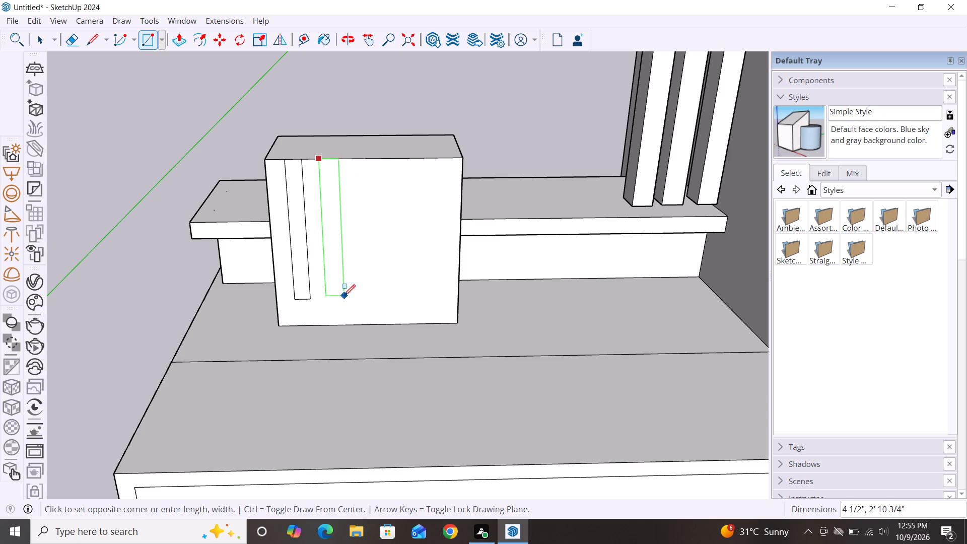
{"action": "key", "text": "ctrl+z"}
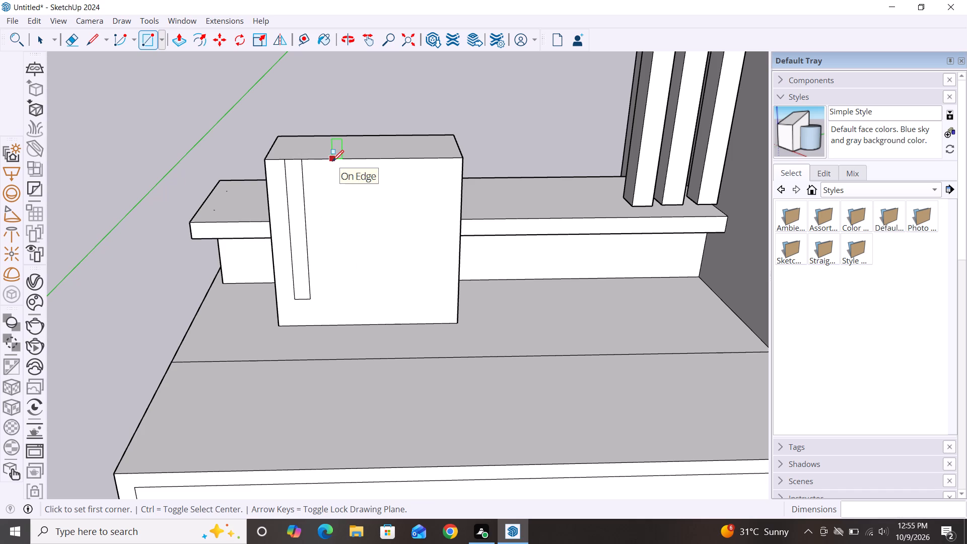
{"action": "left_click", "coordinate": [329, 159]}
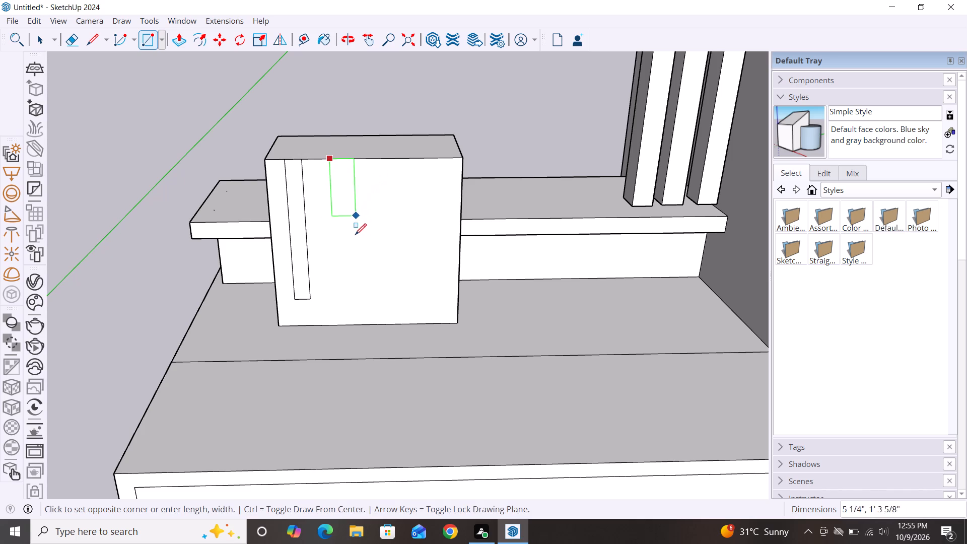
{"action": "left_click", "coordinate": [349, 298]}
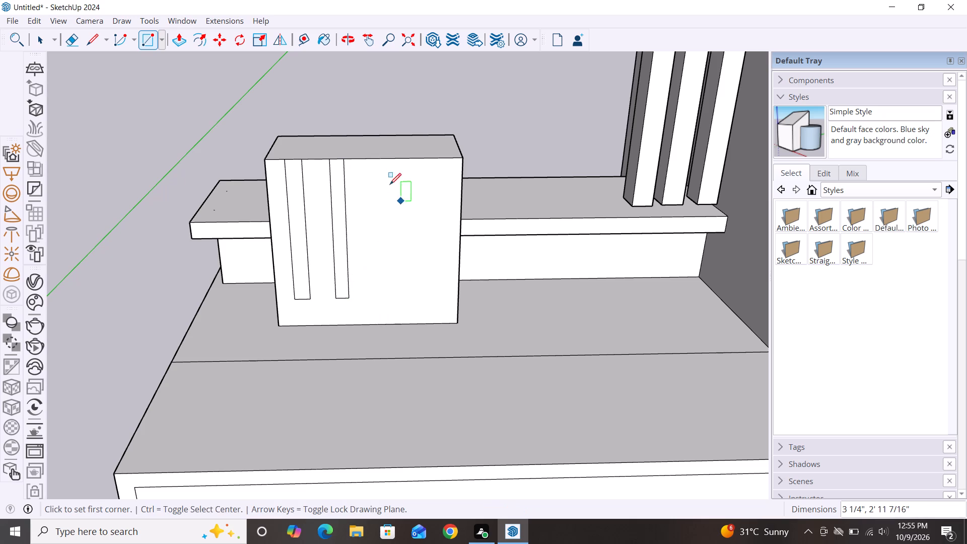
Draw a third vertical rectangle about 2' 11" tall down from the block's top front edge, spaced inward from the second strip.
{"action": "left_click", "coordinate": [371, 159]}
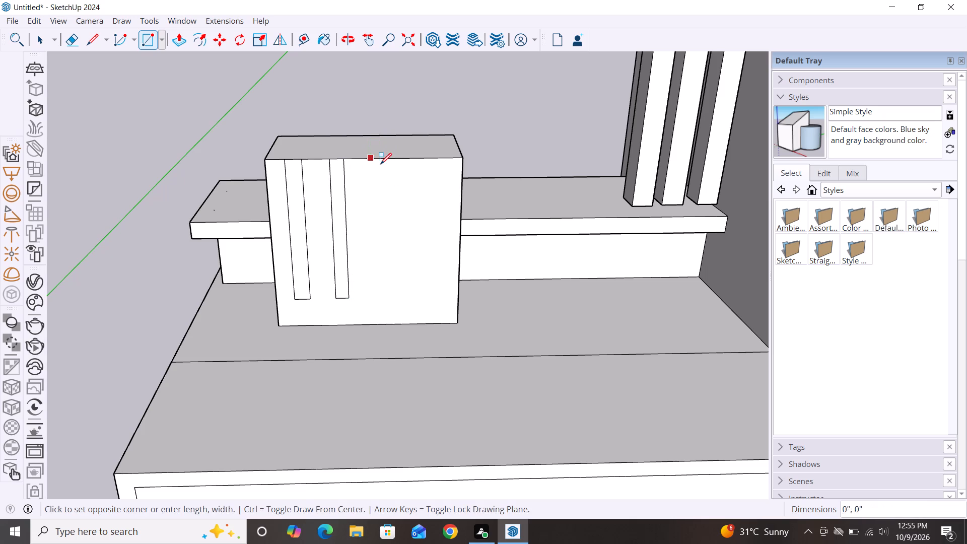
{"action": "left_click", "coordinate": [387, 297]}
{"action": "key", "text": "space"}
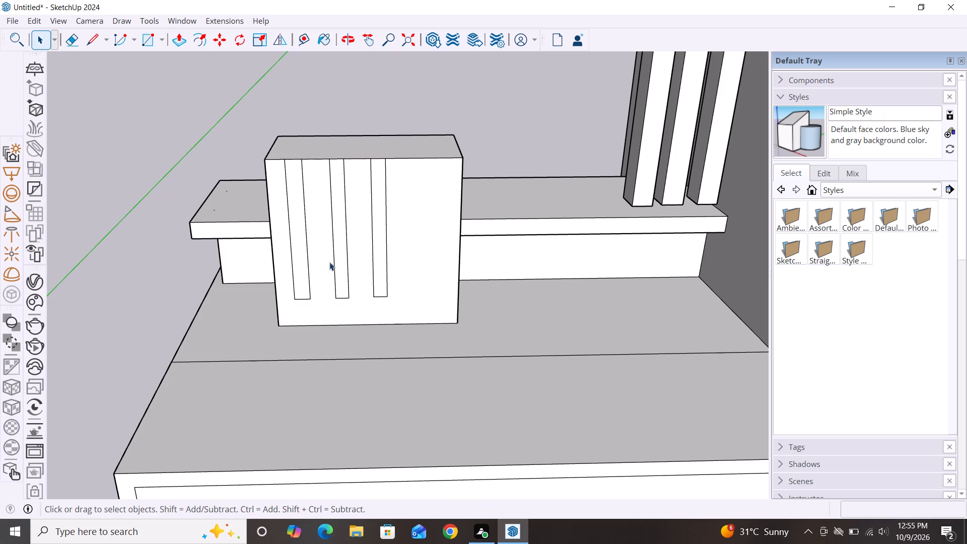
Move the inner vertical edge of the outermost strip about 3/4" outward to narrow the strip.
{"action": "scroll", "coordinate": [332, 244], "scroll_direction": "up", "scroll_amount": 5}
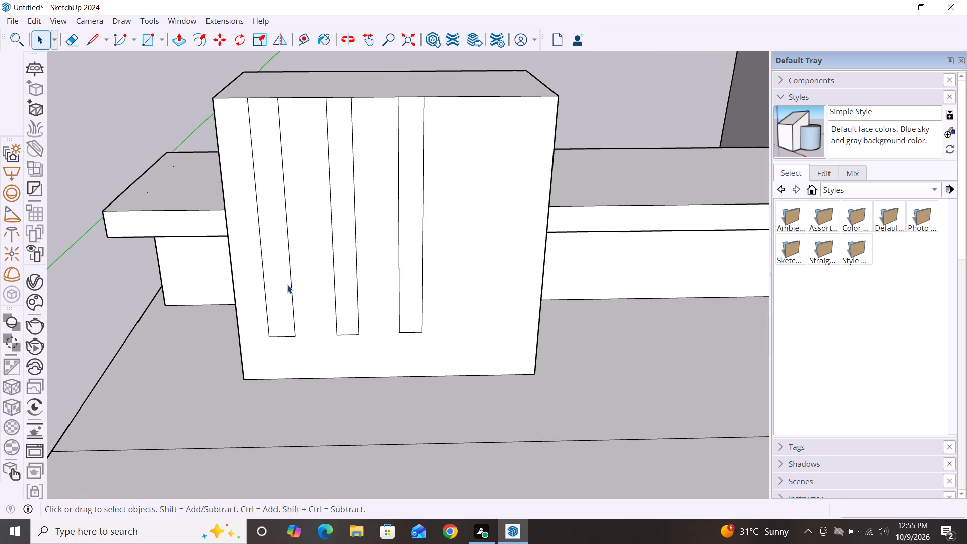
{"action": "left_click", "coordinate": [290, 284]}
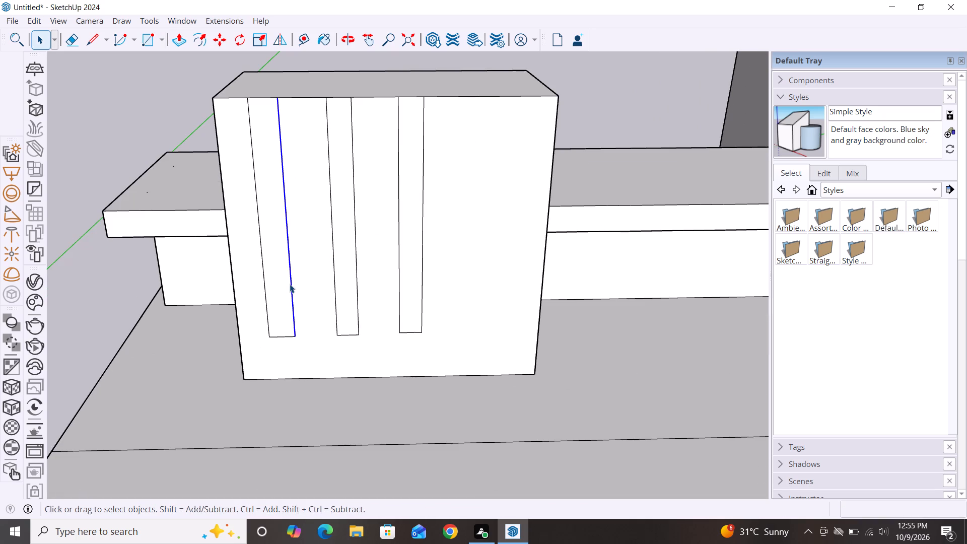
{"action": "key", "text": "m"}
{"action": "left_click", "coordinate": [296, 337]}
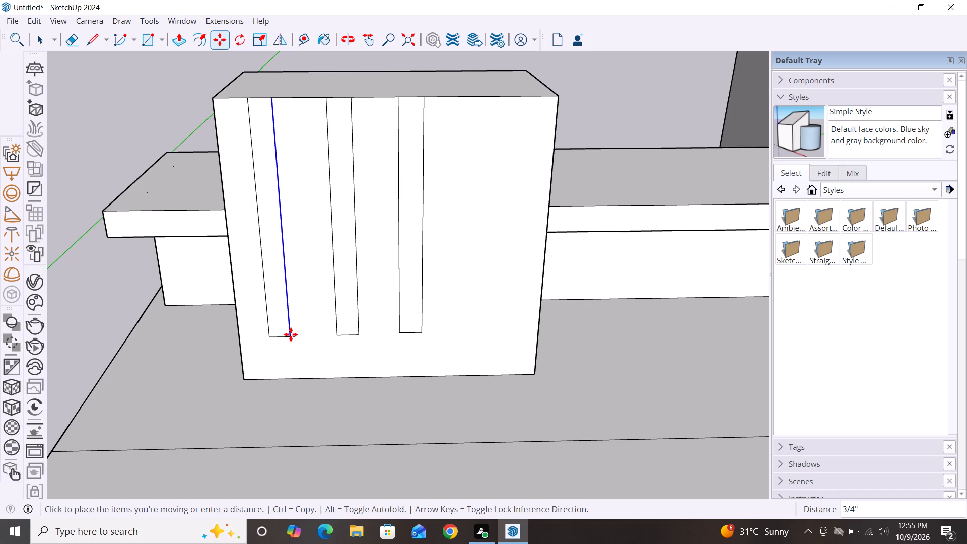
{"action": "left_click", "coordinate": [291, 334]}
{"action": "key", "text": "space"}
{"action": "scroll", "coordinate": [295, 221], "scroll_direction": "down", "scroll_amount": 4}
{"action": "left_click", "coordinate": [181, 123]}
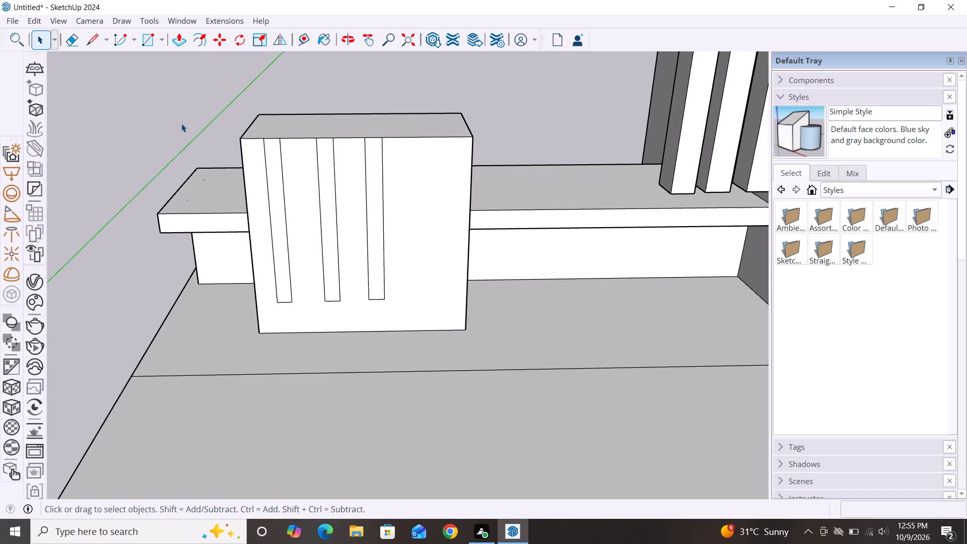
Push the innermost strip about 1' 2 5/8" back into the block to form a vertical slot.
{"action": "scroll", "coordinate": [271, 118], "scroll_direction": "up", "scroll_amount": 2}
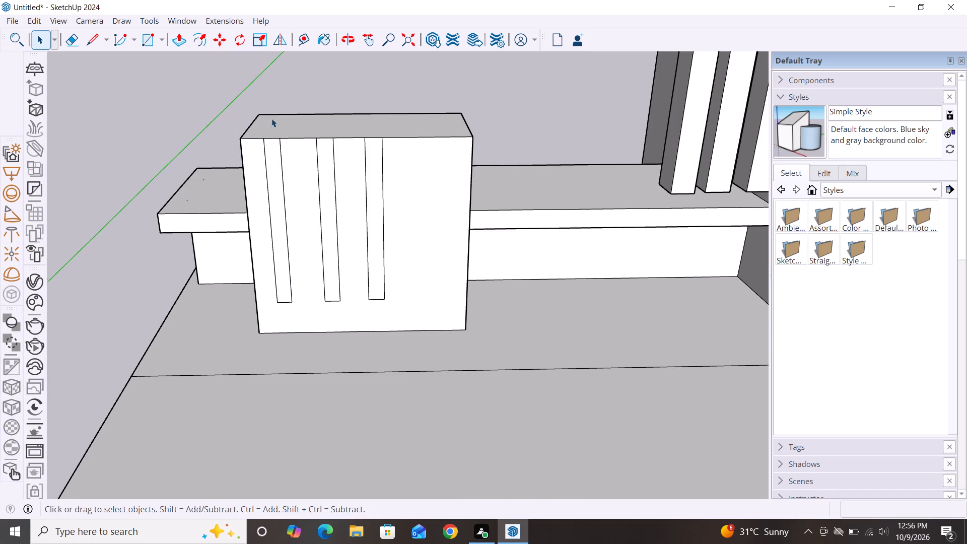
{"action": "scroll", "coordinate": [271, 118], "scroll_direction": "up", "scroll_amount": 2}
{"action": "middle_click_drag", "start_coordinate": [273, 180], "coordinate": [287, 283]}
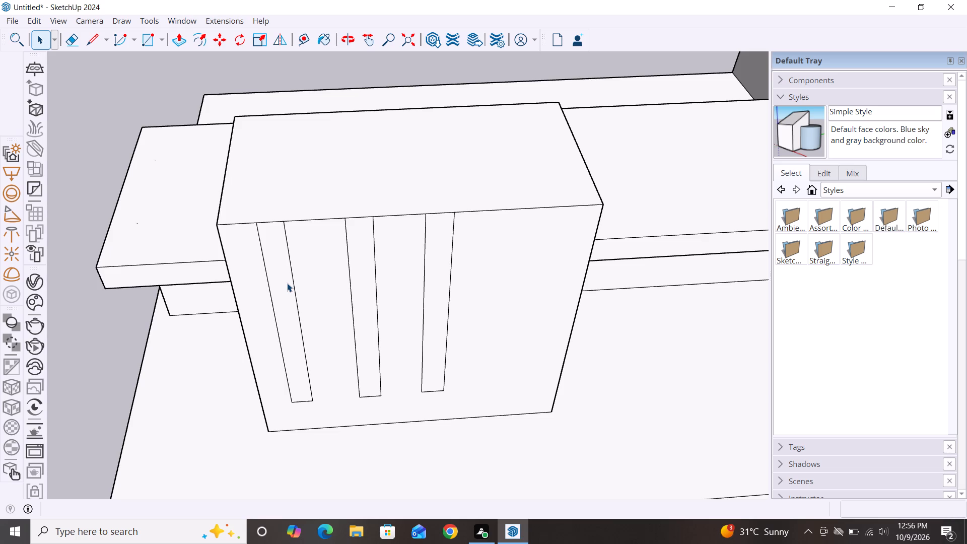
{"action": "scroll", "coordinate": [442, 211], "scroll_direction": "down", "scroll_amount": 3}
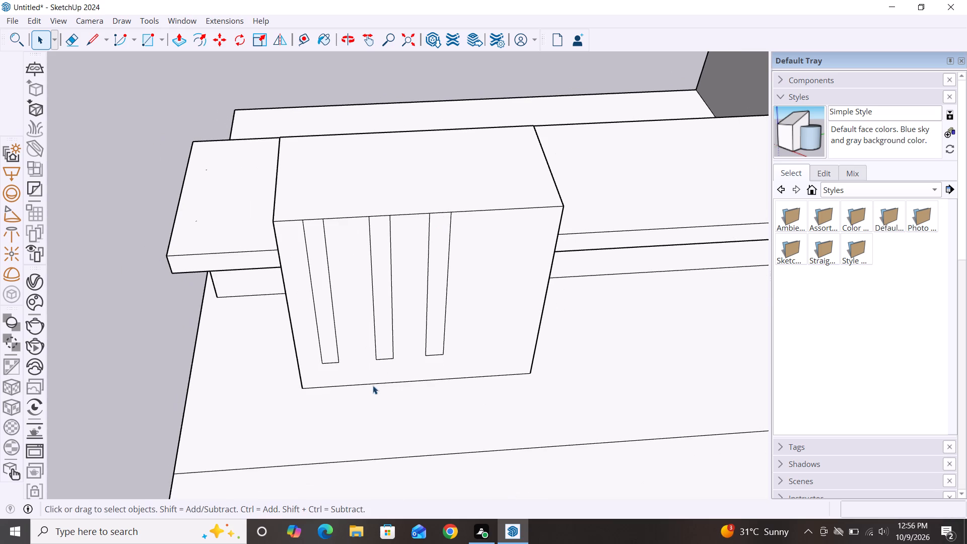
{"action": "scroll", "coordinate": [373, 357], "scroll_direction": "down", "scroll_amount": 2}
{"action": "middle_click_drag", "start_coordinate": [392, 407], "coordinate": [393, 260]}
{"action": "scroll", "coordinate": [401, 269], "scroll_direction": "up", "scroll_amount": 2}
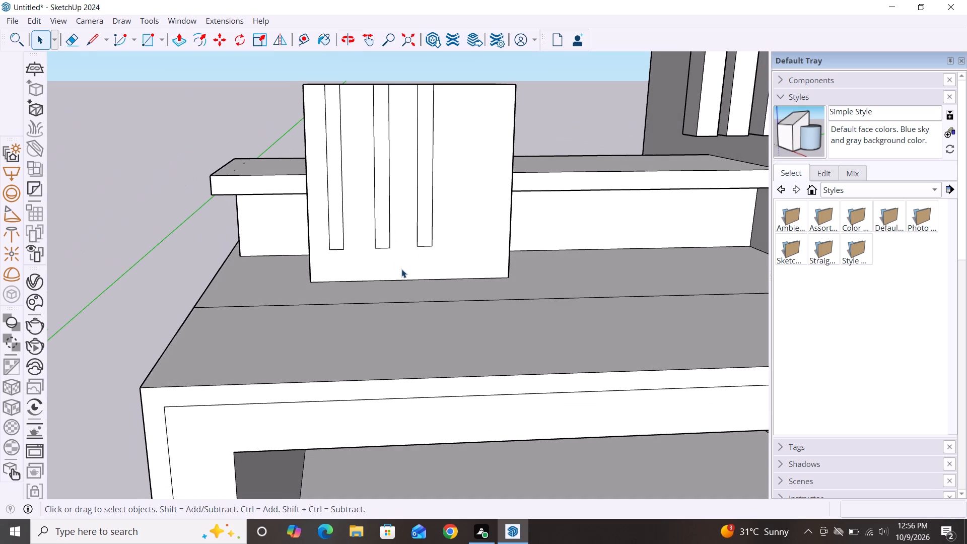
{"action": "key", "text": "p"}
{"action": "left_click", "coordinate": [432, 202]}
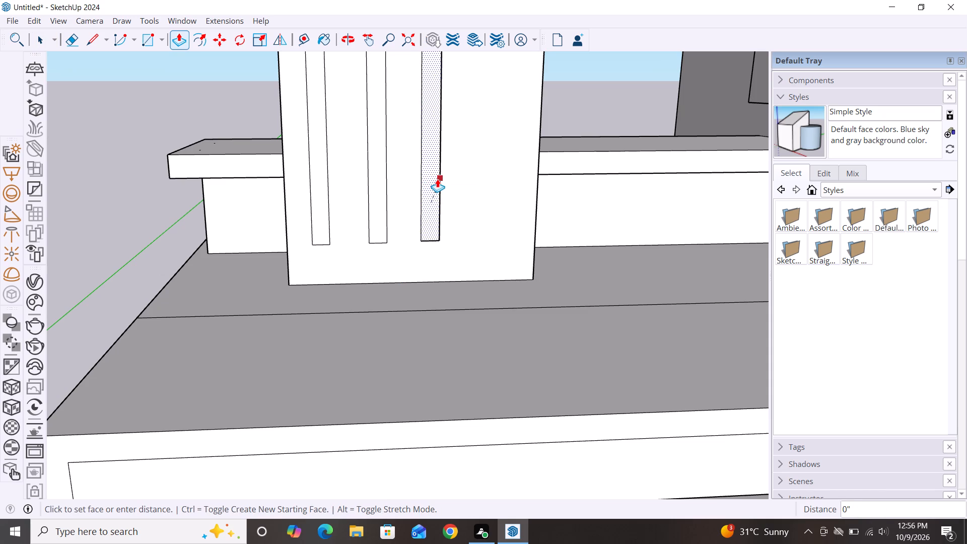
{"action": "left_click", "coordinate": [436, 179]}
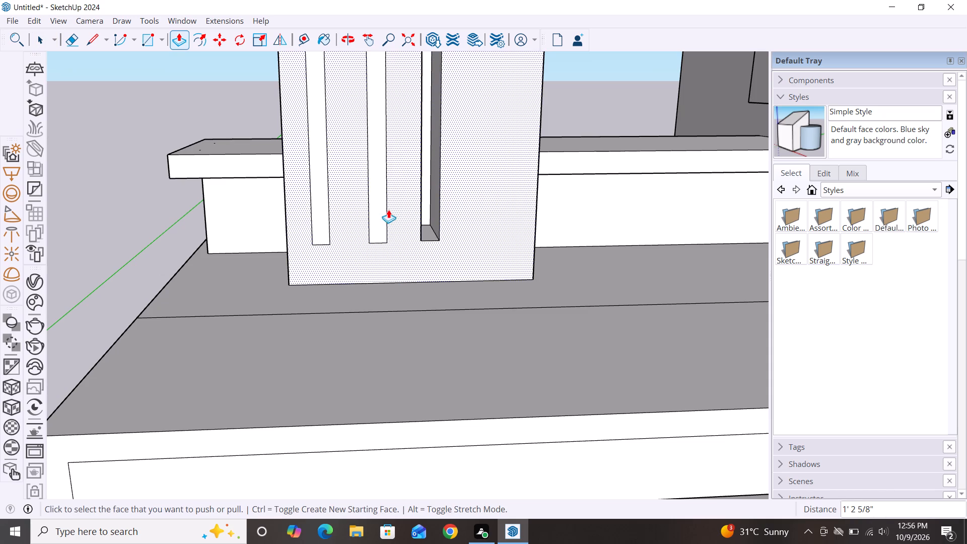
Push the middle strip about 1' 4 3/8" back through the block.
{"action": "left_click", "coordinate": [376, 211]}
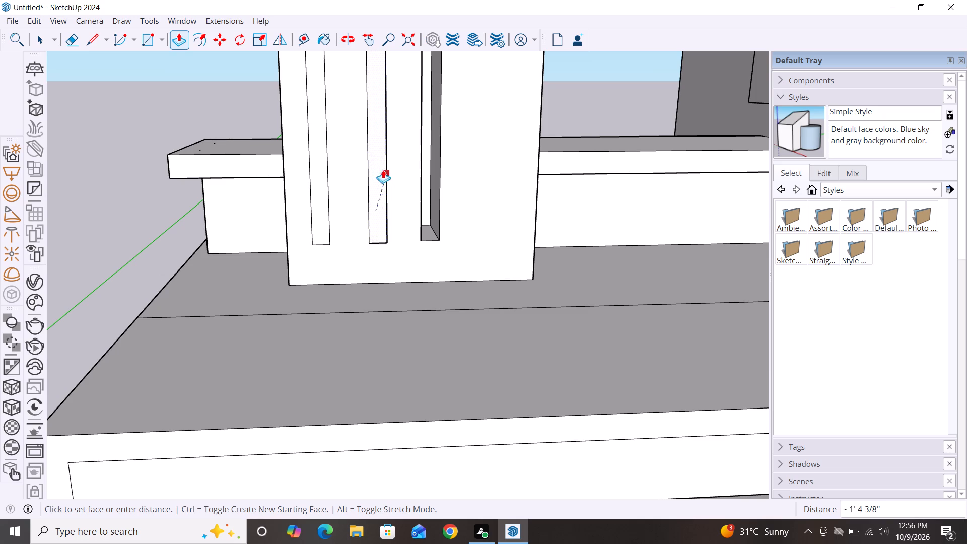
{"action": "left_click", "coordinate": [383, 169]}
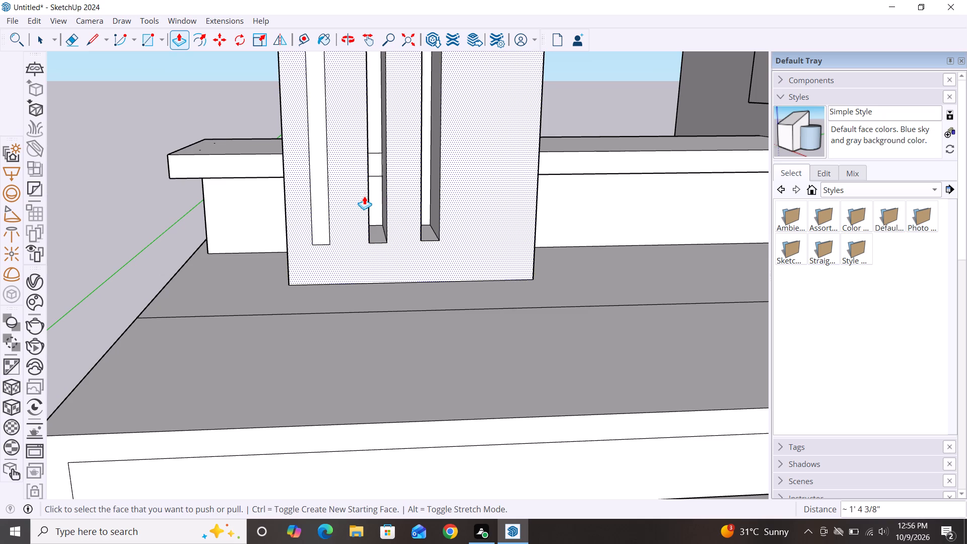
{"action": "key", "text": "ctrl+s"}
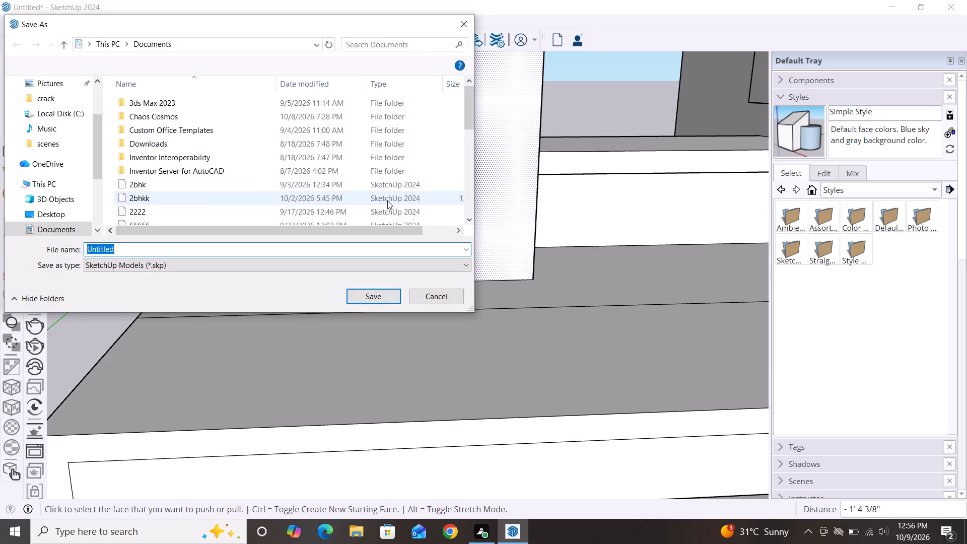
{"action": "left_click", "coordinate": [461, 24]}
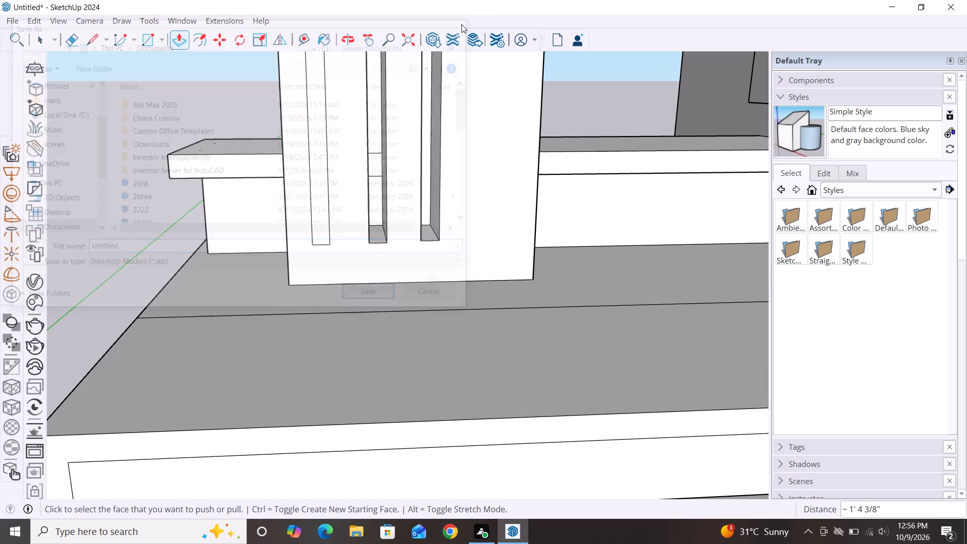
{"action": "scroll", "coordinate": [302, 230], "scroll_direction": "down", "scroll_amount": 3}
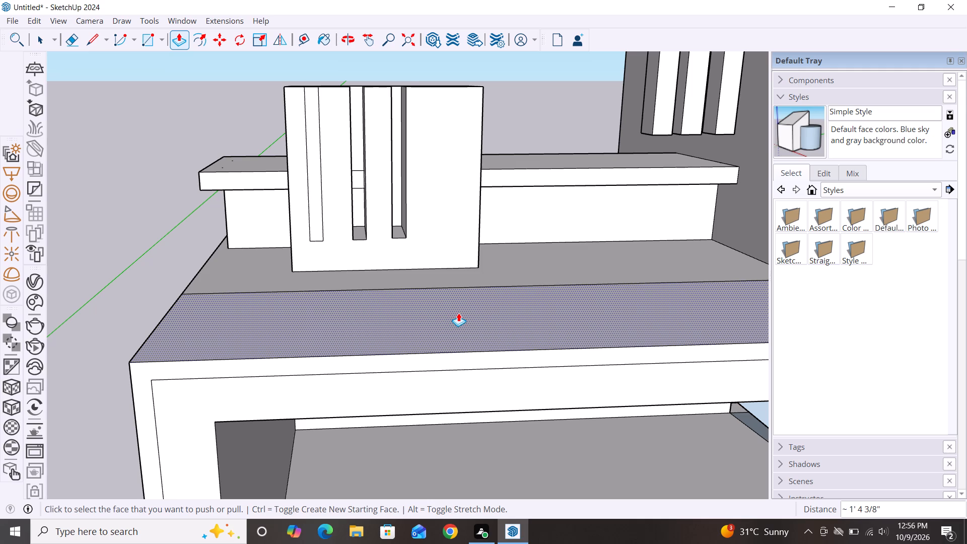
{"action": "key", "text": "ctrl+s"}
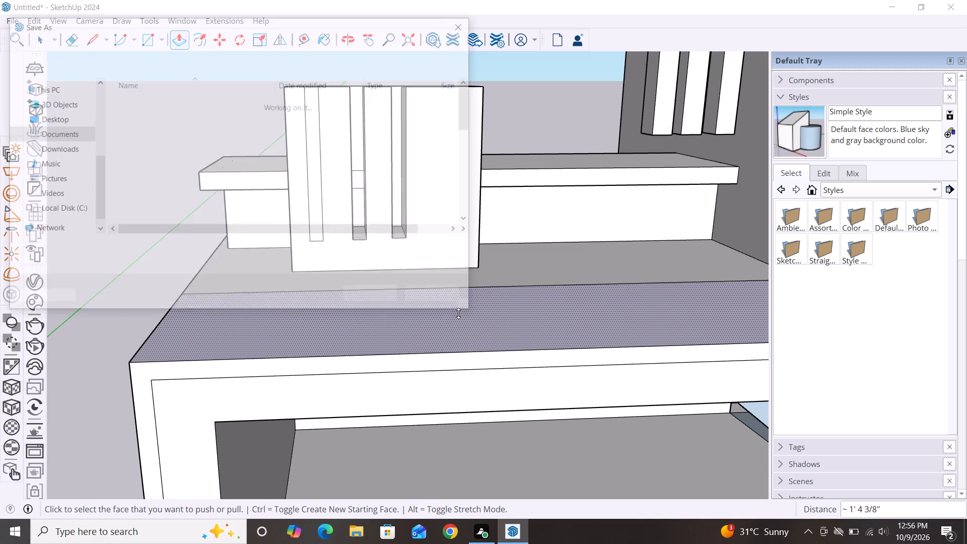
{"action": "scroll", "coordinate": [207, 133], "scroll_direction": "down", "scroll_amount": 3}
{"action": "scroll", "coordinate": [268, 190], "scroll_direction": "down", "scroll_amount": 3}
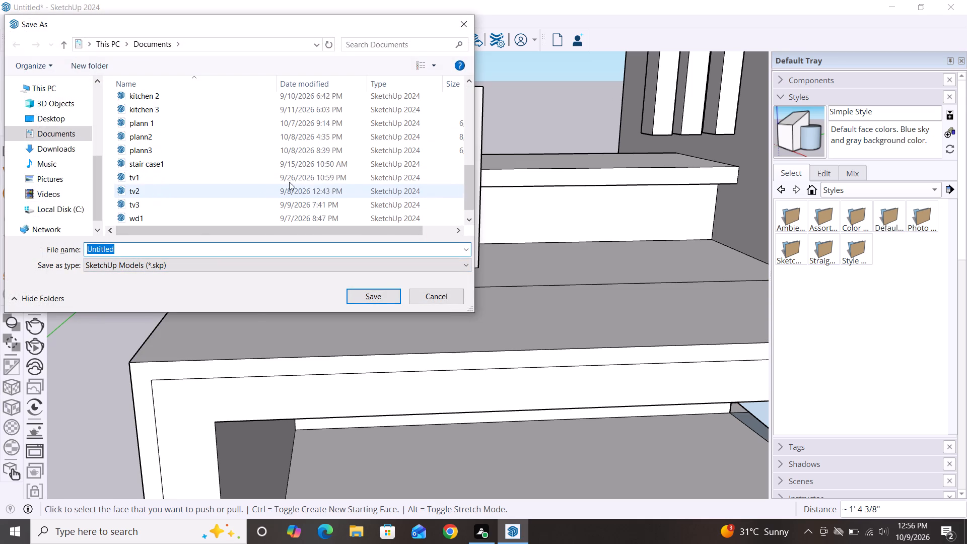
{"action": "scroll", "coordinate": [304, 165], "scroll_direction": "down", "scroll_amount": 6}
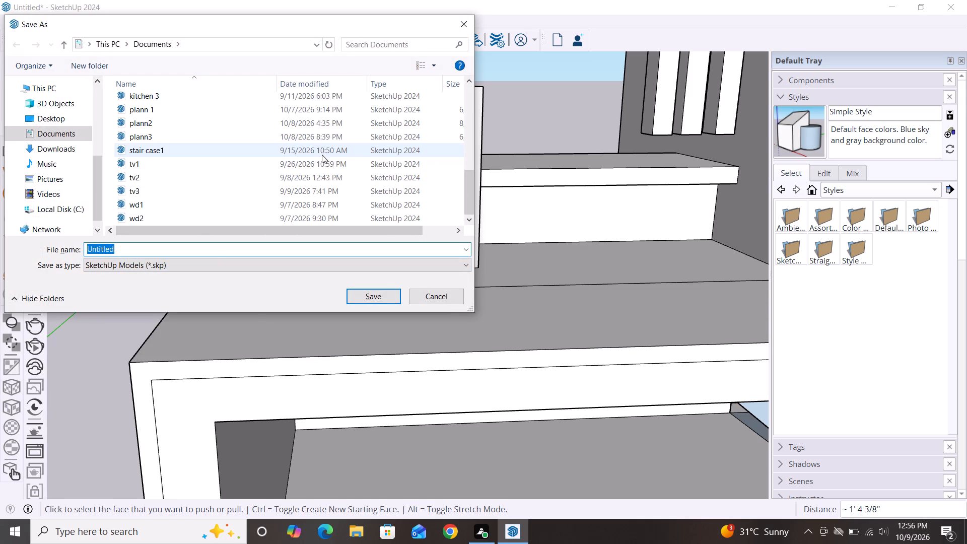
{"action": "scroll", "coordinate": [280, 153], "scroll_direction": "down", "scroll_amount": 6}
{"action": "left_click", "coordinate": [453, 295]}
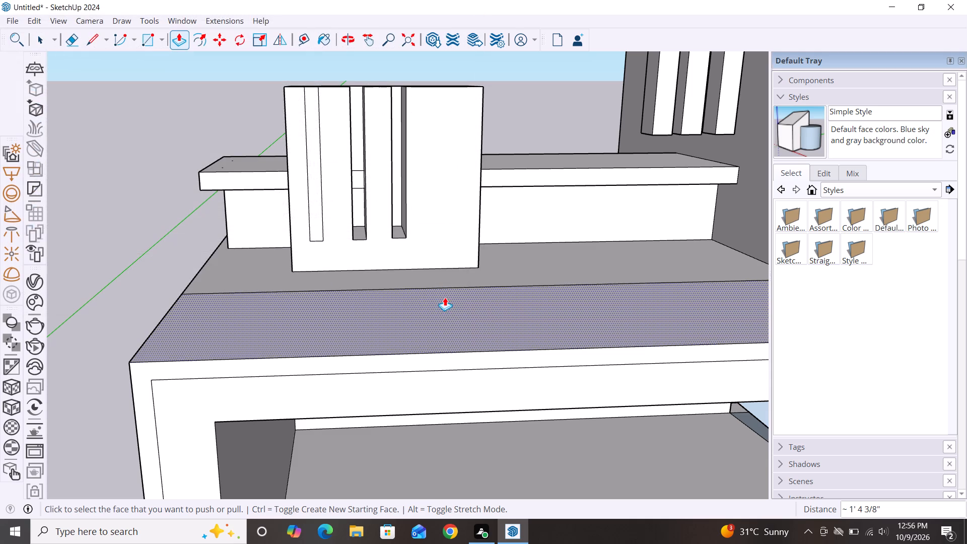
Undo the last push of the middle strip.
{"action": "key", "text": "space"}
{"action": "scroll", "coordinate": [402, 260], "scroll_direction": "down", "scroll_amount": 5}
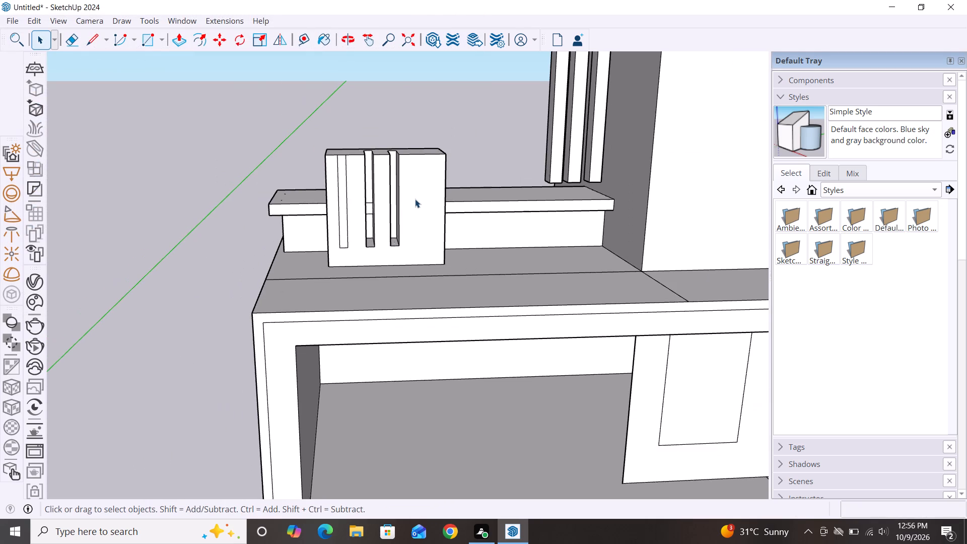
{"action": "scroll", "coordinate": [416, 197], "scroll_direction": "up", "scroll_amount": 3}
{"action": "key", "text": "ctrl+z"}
Push the middle strip about 1' 11/16" and the outermost strip about 10 1/4" back into the block as slots.
{"action": "scroll", "coordinate": [352, 242], "scroll_direction": "up", "scroll_amount": 2}
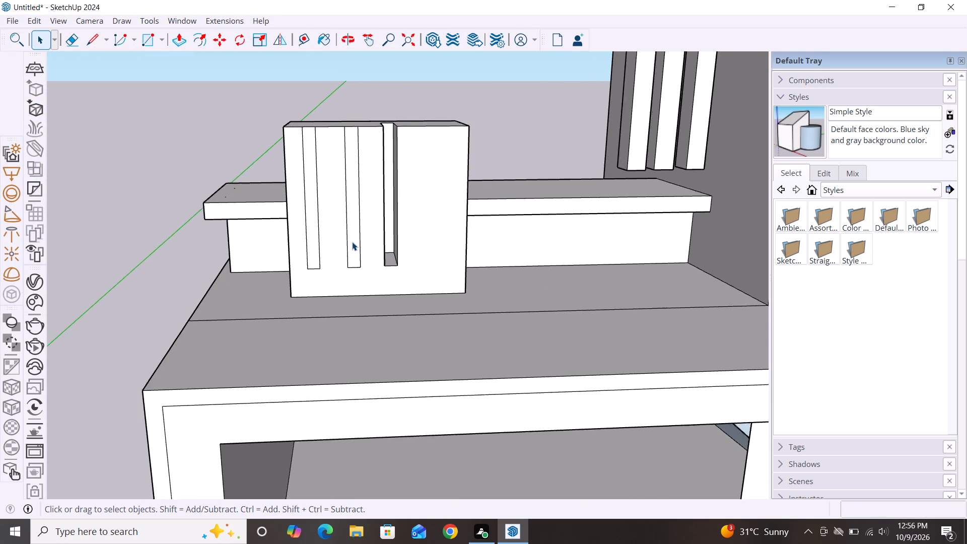
{"action": "scroll", "coordinate": [352, 242], "scroll_direction": "up", "scroll_amount": 1}
{"action": "key", "text": "p"}
{"action": "left_click", "coordinate": [352, 242]}
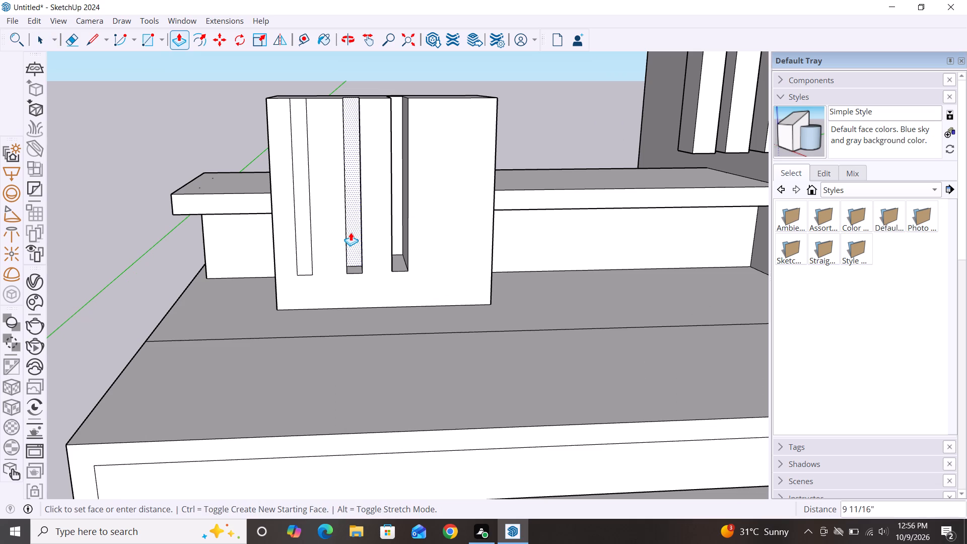
{"action": "left_click", "coordinate": [356, 229]}
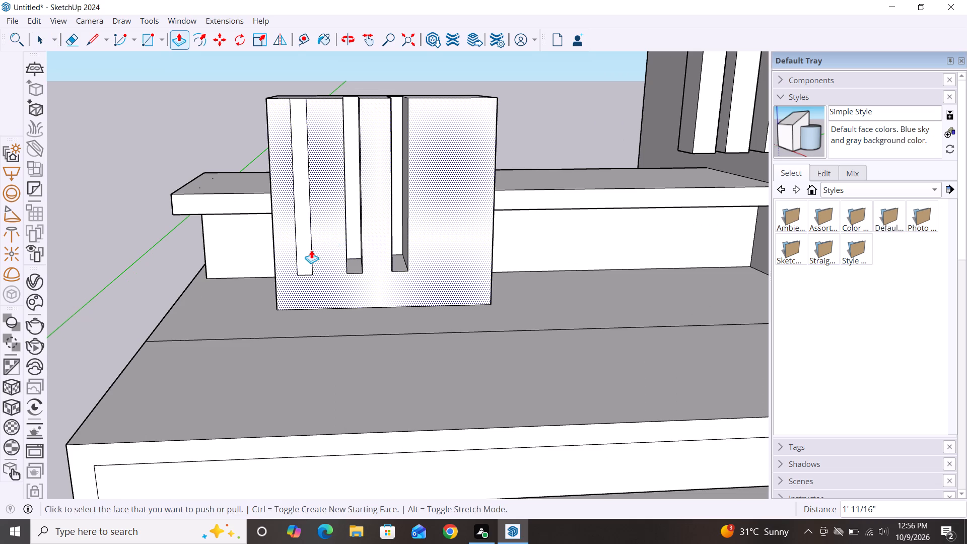
{"action": "left_click", "coordinate": [306, 252]}
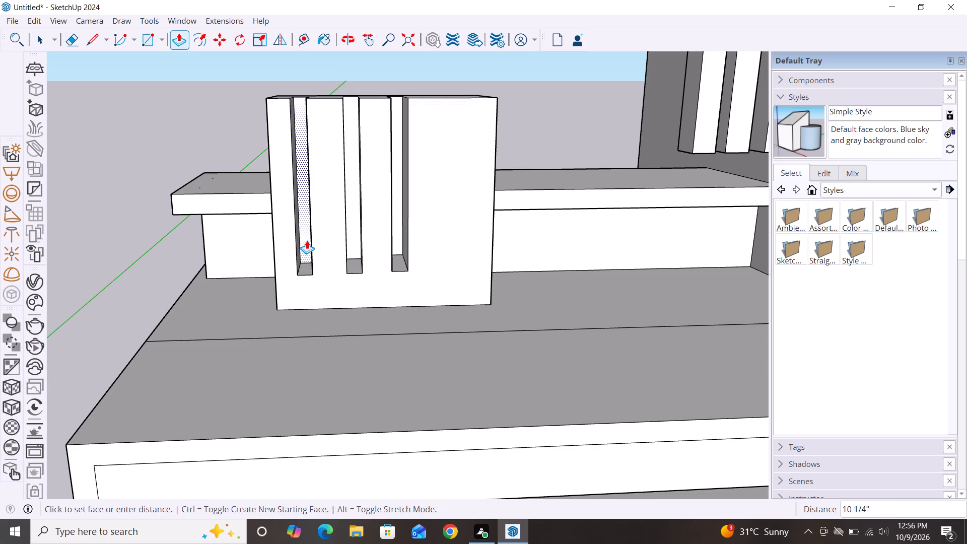
{"action": "left_click", "coordinate": [307, 240]}
{"action": "key", "text": "space"}
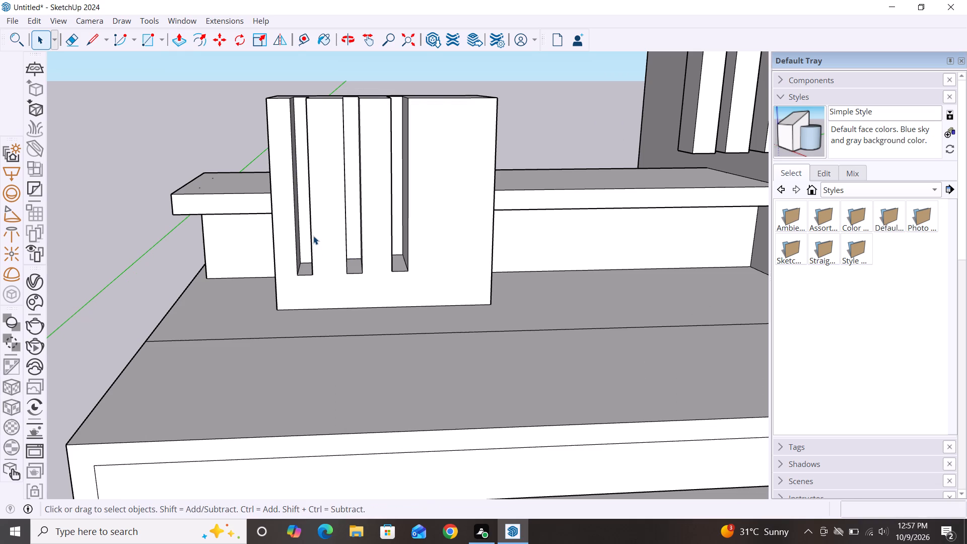
Examine the slotted block in relation to the framed balcony and the whole house facade.
{"action": "scroll", "coordinate": [318, 216], "scroll_direction": "down", "scroll_amount": 5}
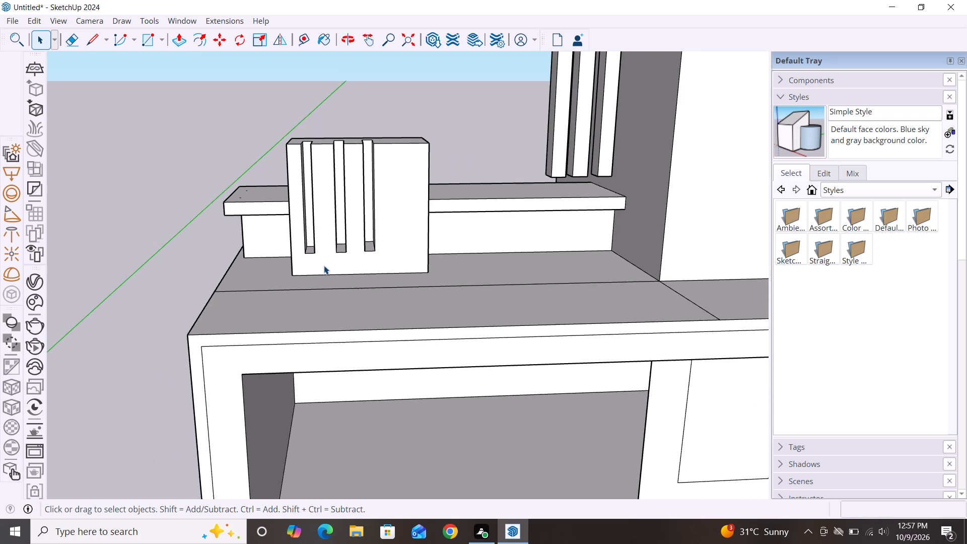
{"action": "scroll", "coordinate": [349, 269], "scroll_direction": "down", "scroll_amount": 6}
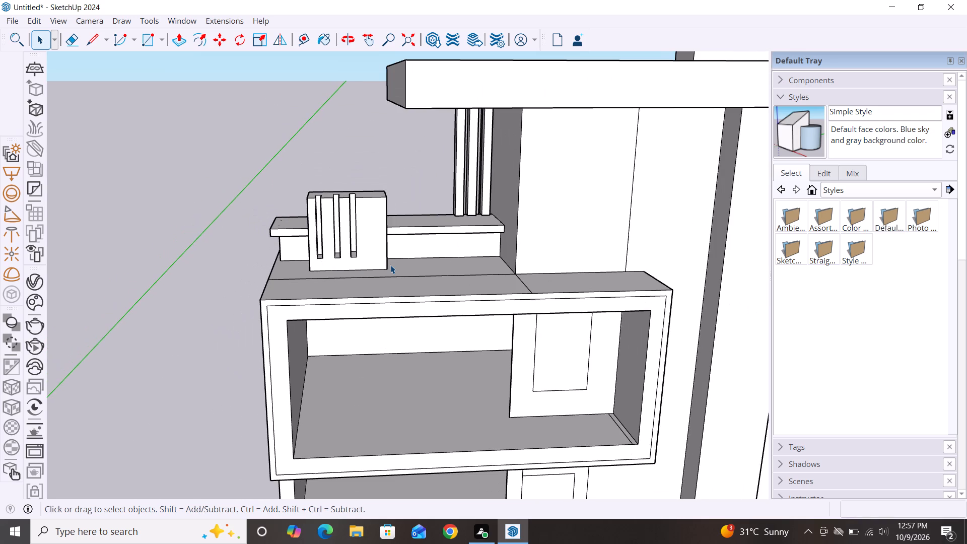
{"action": "scroll", "coordinate": [396, 250], "scroll_direction": "down", "scroll_amount": 2}
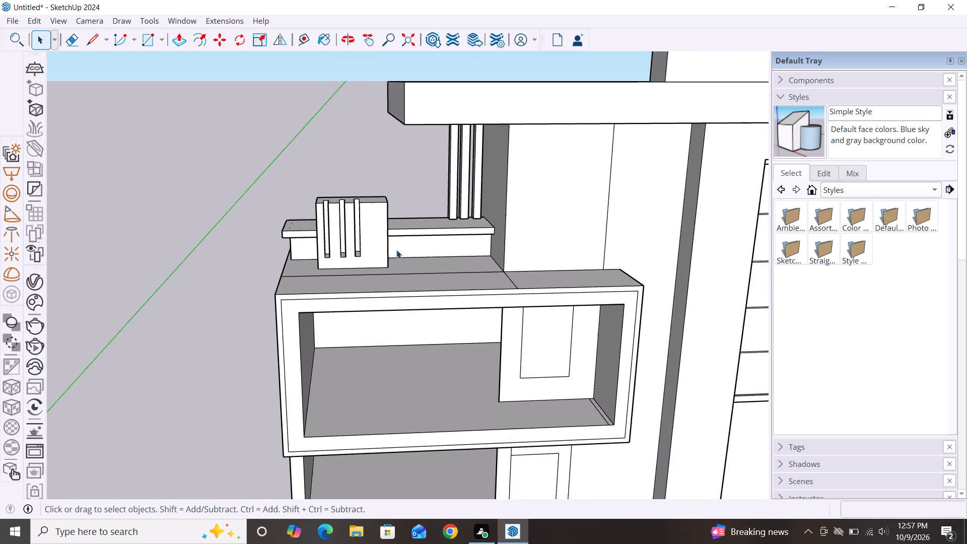
{"action": "scroll", "coordinate": [257, 273], "scroll_direction": "down", "scroll_amount": 2}
{"action": "scroll", "coordinate": [405, 281], "scroll_direction": "down", "scroll_amount": 3}
{"action": "scroll", "coordinate": [274, 272], "scroll_direction": "down", "scroll_amount": 1}
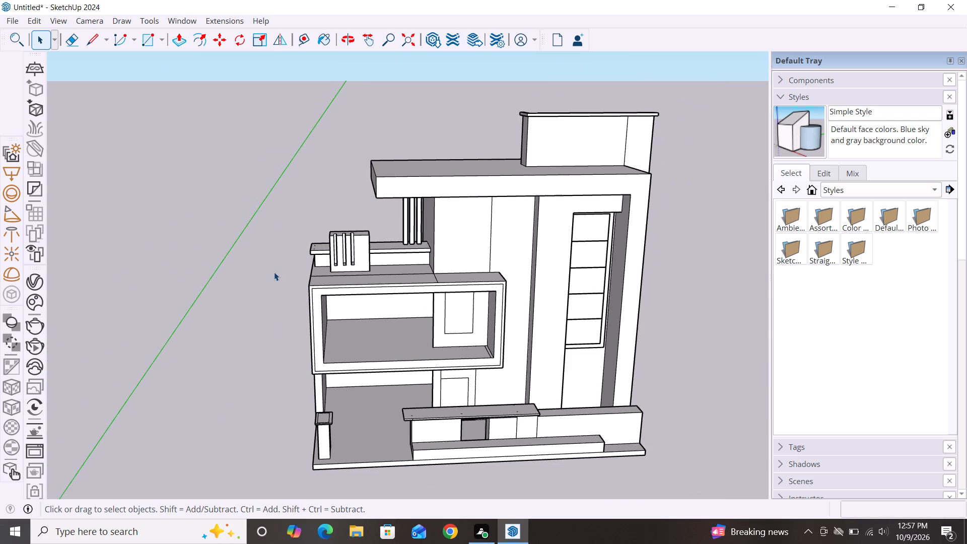
{"action": "scroll", "coordinate": [274, 272], "scroll_direction": "down", "scroll_amount": 4}
{"action": "scroll", "coordinate": [390, 253], "scroll_direction": "up", "scroll_amount": 3}
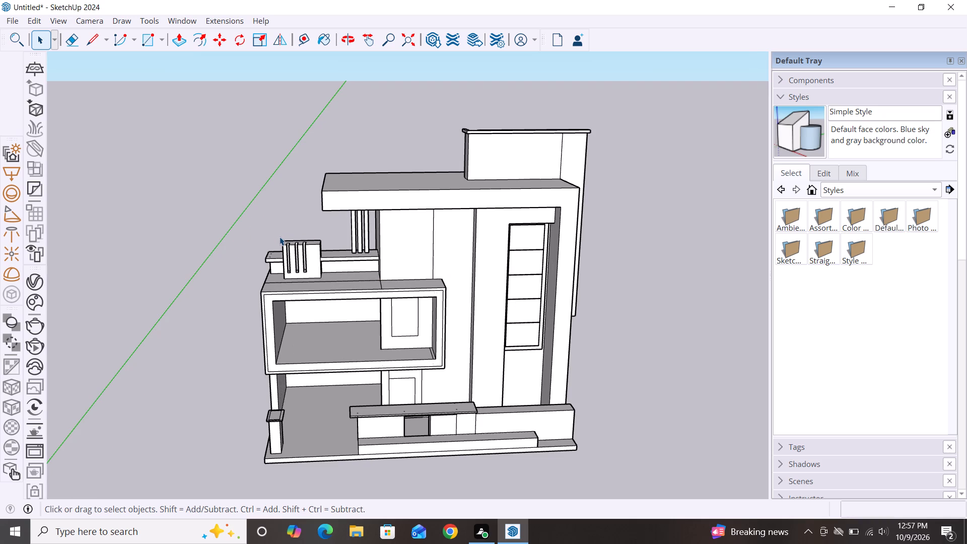
{"action": "scroll", "coordinate": [297, 255], "scroll_direction": "down", "scroll_amount": 2}
{"action": "scroll", "coordinate": [303, 318], "scroll_direction": "down", "scroll_amount": 3}
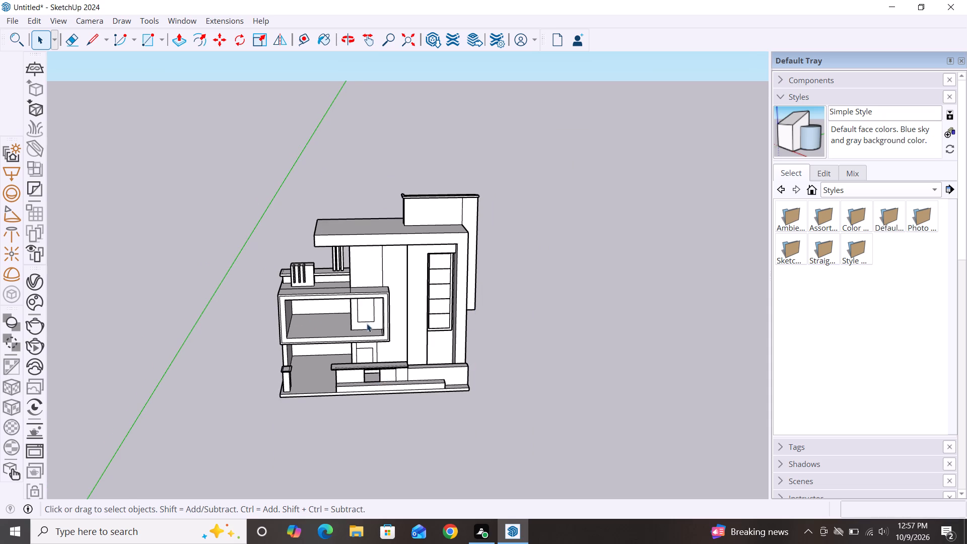
{"action": "scroll", "coordinate": [355, 307], "scroll_direction": "down", "scroll_amount": 2}
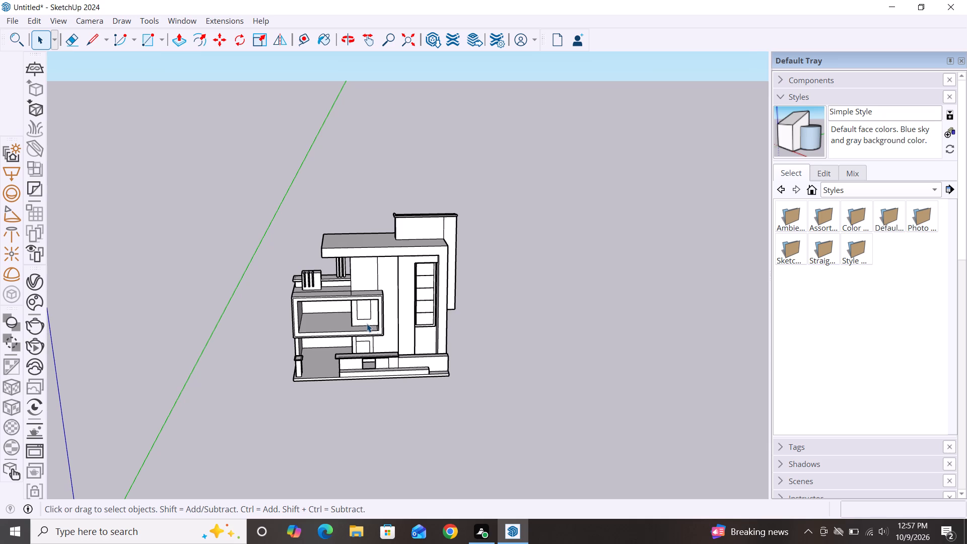
Examine the whole house facade from the front at eye level, checking the framed balcony and lower entrance area.
{"action": "scroll", "coordinate": [398, 331], "scroll_direction": "down", "scroll_amount": 2}
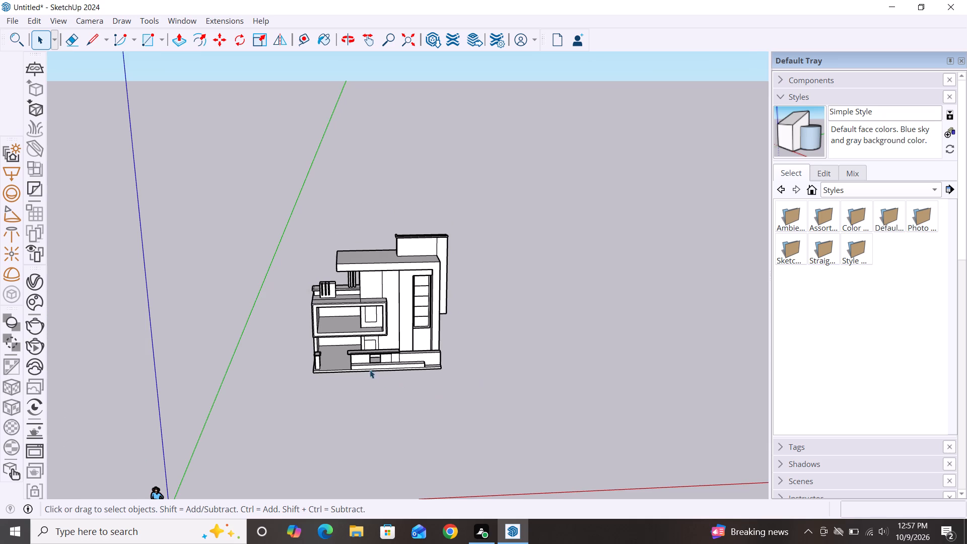
{"action": "middle_click_drag", "start_coordinate": [343, 350], "coordinate": [345, 277]}
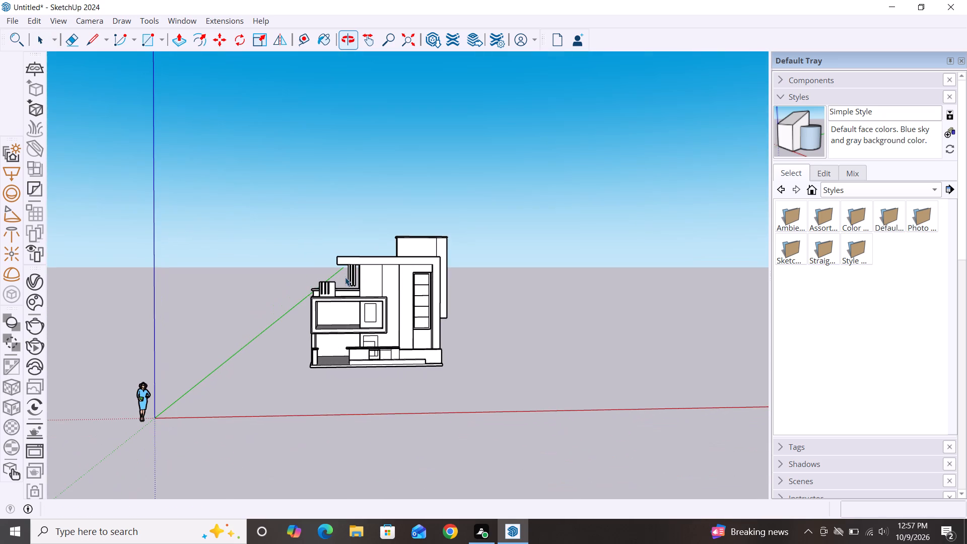
{"action": "scroll", "coordinate": [328, 305], "scroll_direction": "up", "scroll_amount": 10}
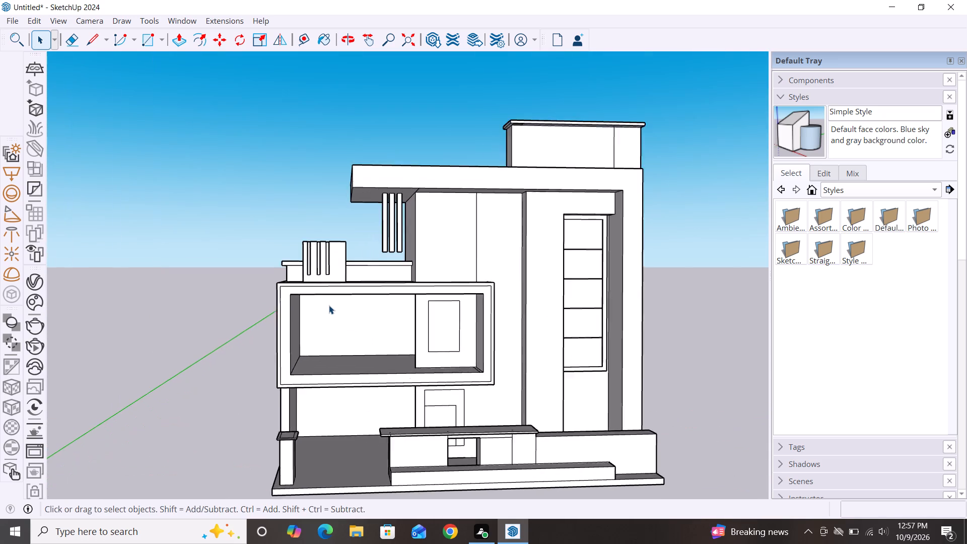
{"action": "scroll", "coordinate": [329, 305], "scroll_direction": "up", "scroll_amount": 1}
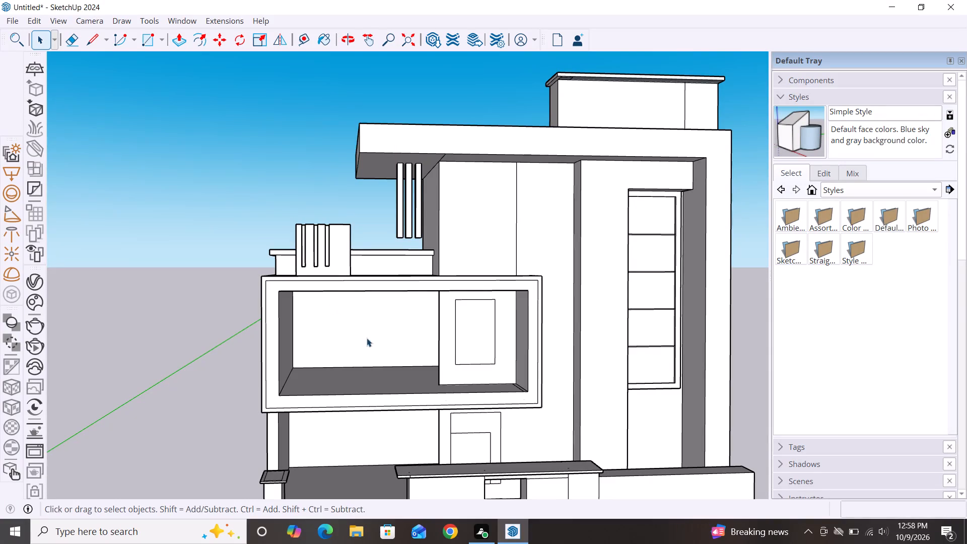
{"action": "scroll", "coordinate": [312, 297], "scroll_direction": "down", "scroll_amount": 6}
{"action": "scroll", "coordinate": [275, 266], "scroll_direction": "down", "scroll_amount": 2}
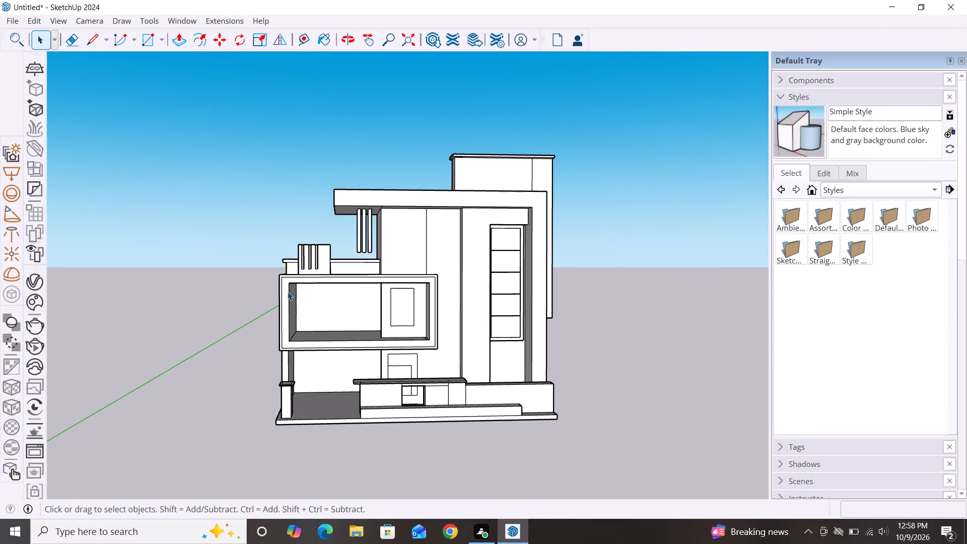
{"action": "scroll", "coordinate": [487, 365], "scroll_direction": "down", "scroll_amount": 3}
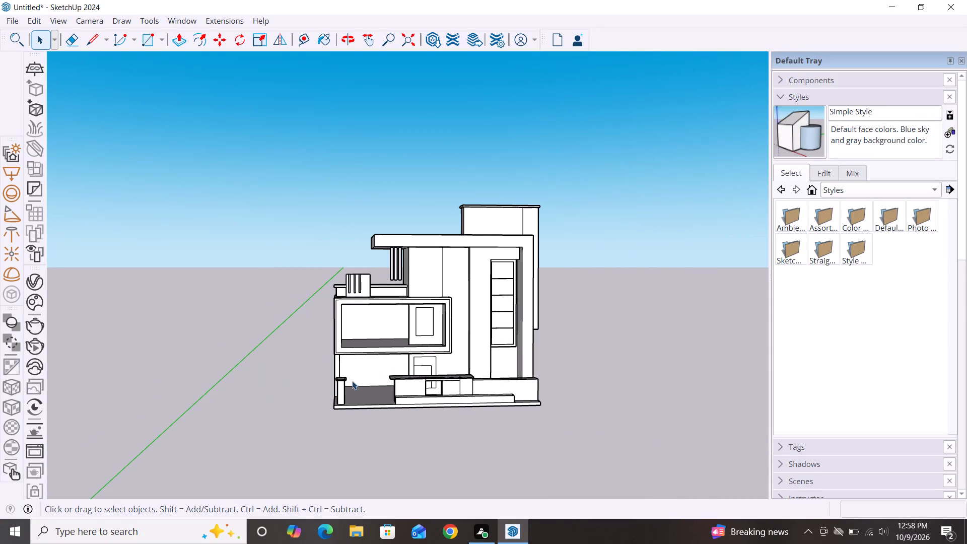
{"action": "scroll", "coordinate": [352, 381], "scroll_direction": "up", "scroll_amount": 8}
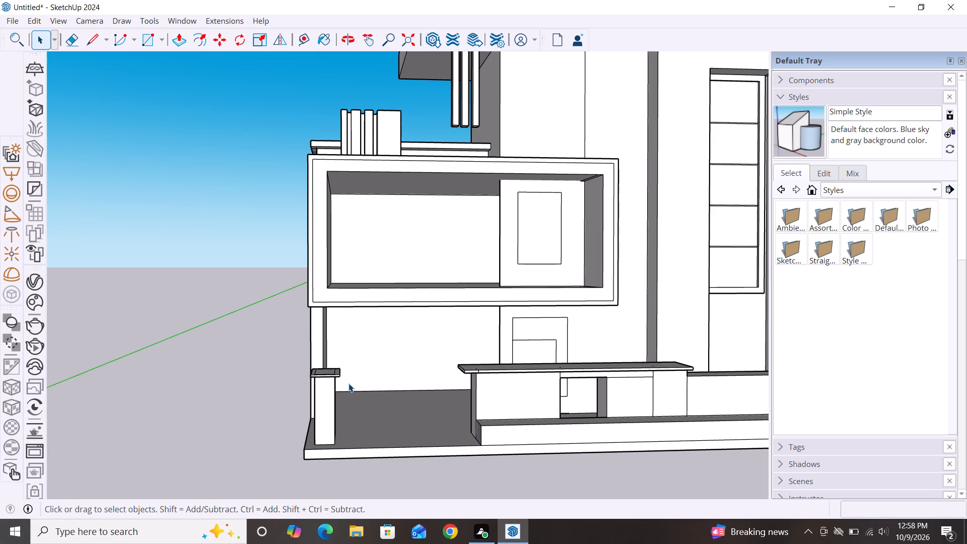
{"action": "scroll", "coordinate": [292, 336], "scroll_direction": "down", "scroll_amount": 3}
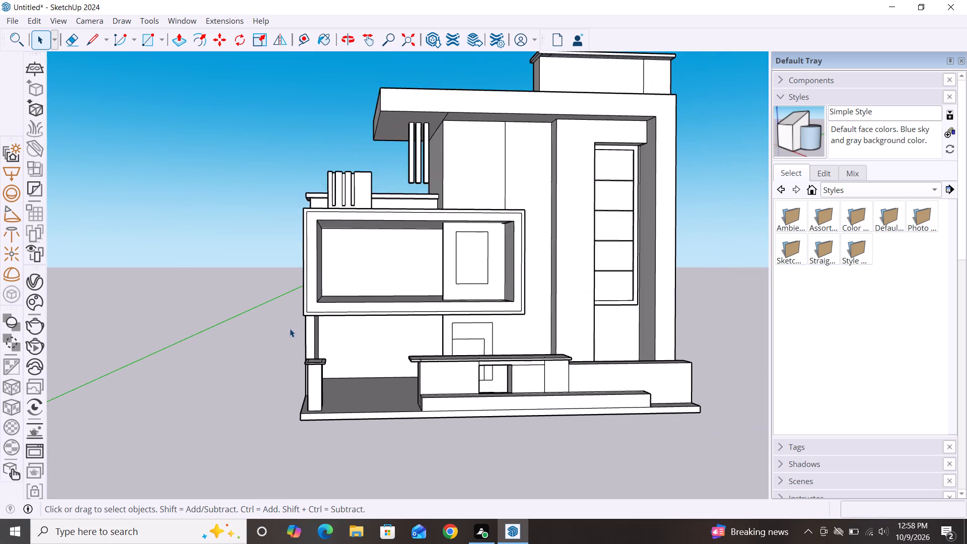
{"action": "scroll", "coordinate": [290, 328], "scroll_direction": "down", "scroll_amount": 2}
{"action": "triple_click", "coordinate": [270, 355]}
{"action": "double_click", "coordinate": [269, 356]}
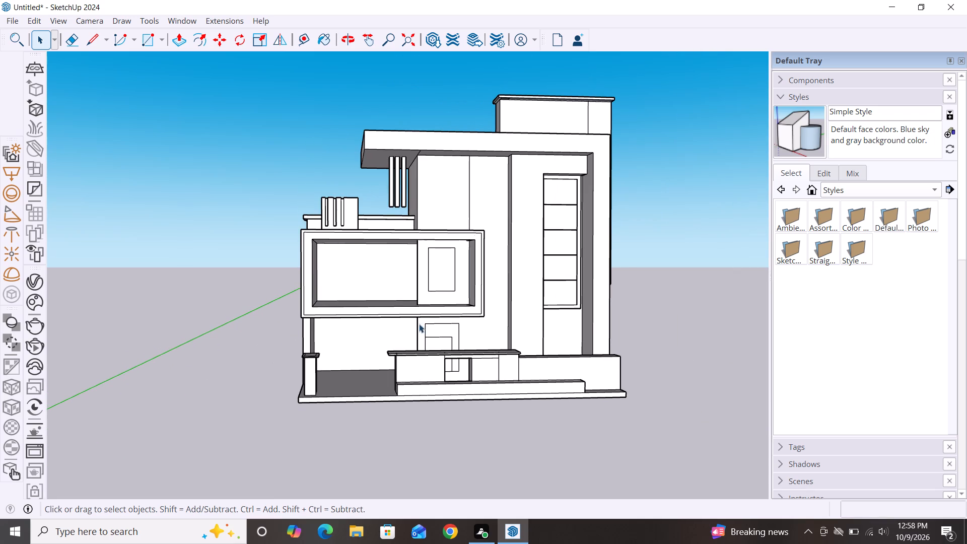
Inspect the slotted block, hanging vertical bars and framed balcony up close against the overall house massing.
{"action": "scroll", "coordinate": [348, 224], "scroll_direction": "up", "scroll_amount": 5}
{"action": "scroll", "coordinate": [337, 180], "scroll_direction": "up", "scroll_amount": 2}
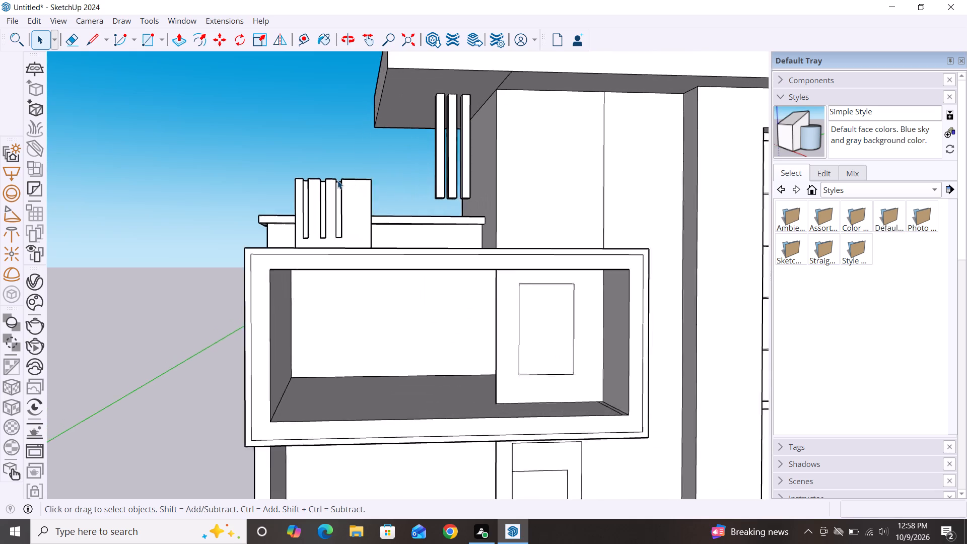
{"action": "scroll", "coordinate": [337, 180], "scroll_direction": "up", "scroll_amount": 2}
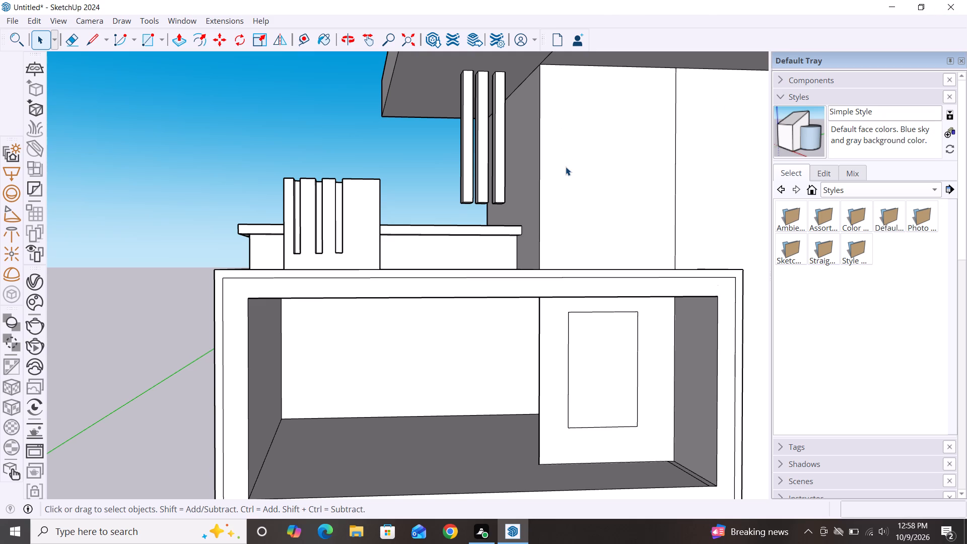
{"action": "scroll", "coordinate": [365, 239], "scroll_direction": "down", "scroll_amount": 3}
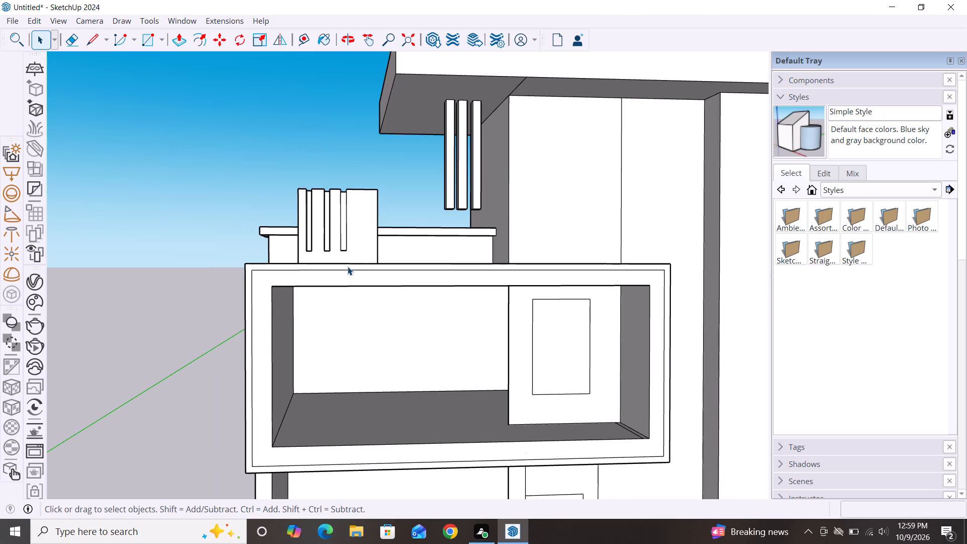
{"action": "scroll", "coordinate": [348, 266], "scroll_direction": "down", "scroll_amount": 2}
{"action": "scroll", "coordinate": [246, 308], "scroll_direction": "down", "scroll_amount": 6}
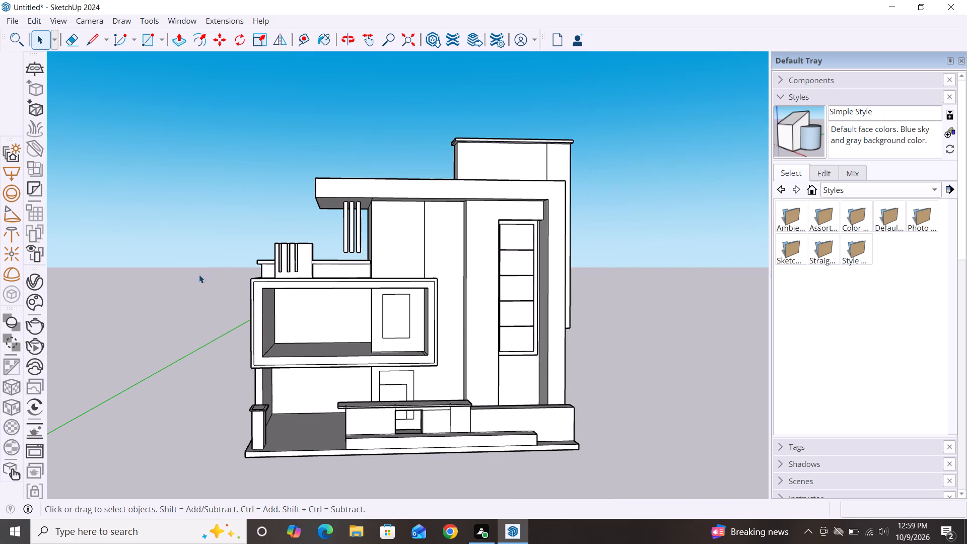
{"action": "scroll", "coordinate": [635, 246], "scroll_direction": "down", "scroll_amount": 2}
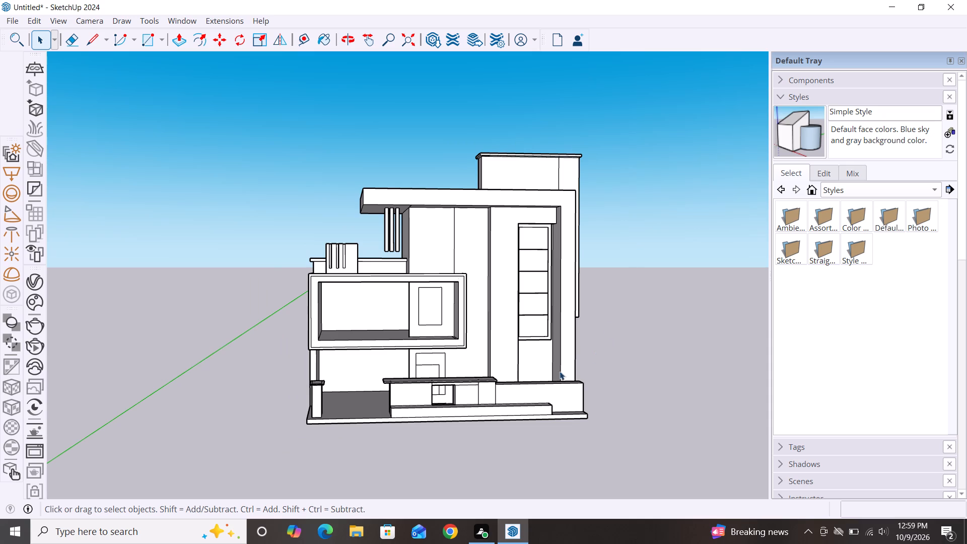
{"action": "scroll", "coordinate": [336, 408], "scroll_direction": "up", "scroll_amount": 3}
{"action": "scroll", "coordinate": [321, 333], "scroll_direction": "down", "scroll_amount": 2}
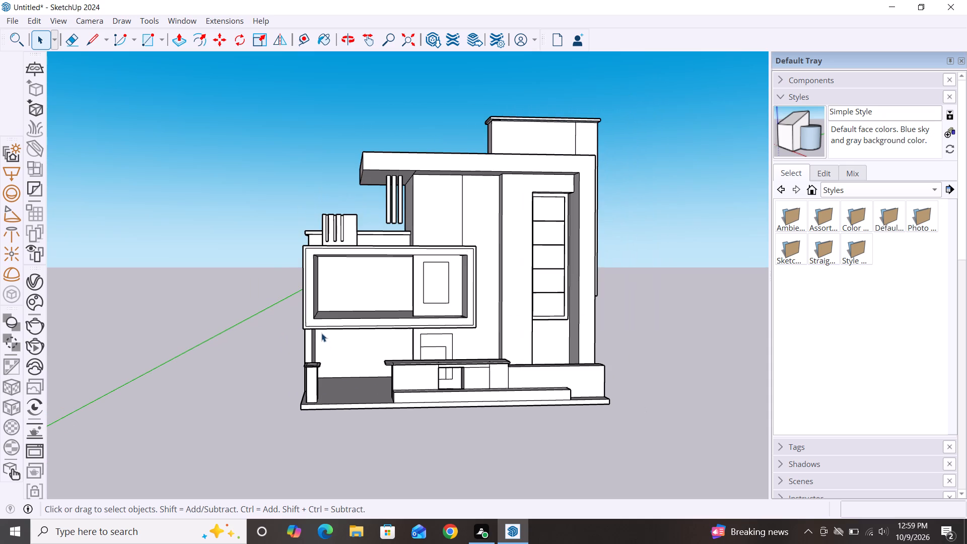
{"action": "scroll", "coordinate": [361, 350], "scroll_direction": "up", "scroll_amount": 4}
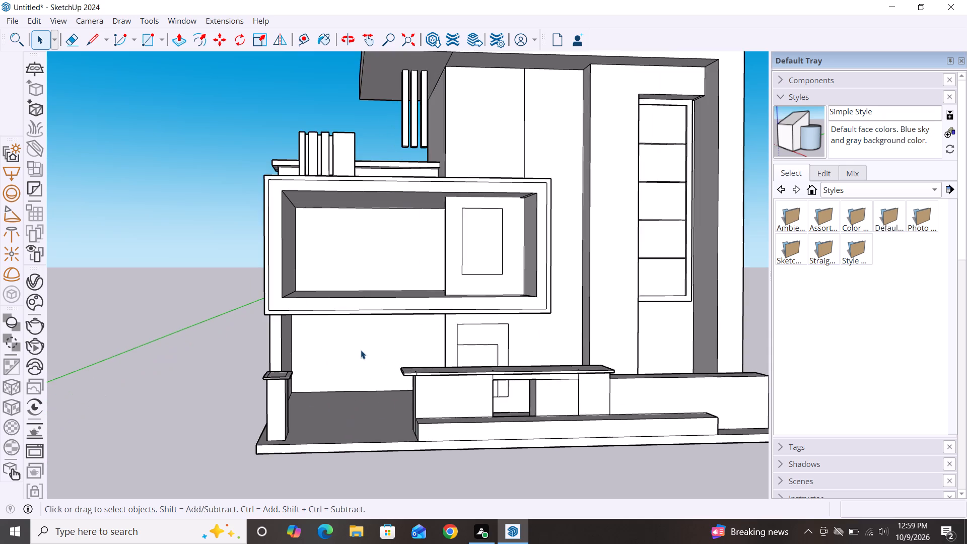
{"action": "scroll", "coordinate": [361, 350], "scroll_direction": "up", "scroll_amount": 3}
{"action": "scroll", "coordinate": [361, 350], "scroll_direction": "down", "scroll_amount": 2}
{"action": "scroll", "coordinate": [343, 210], "scroll_direction": "up", "scroll_amount": 4}
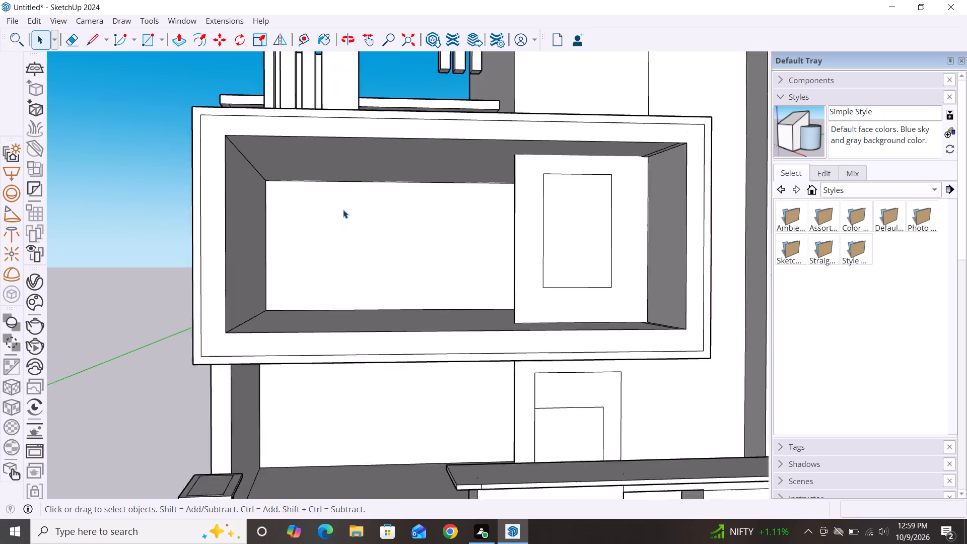
{"action": "scroll", "coordinate": [280, 246], "scroll_direction": "down", "scroll_amount": 3}
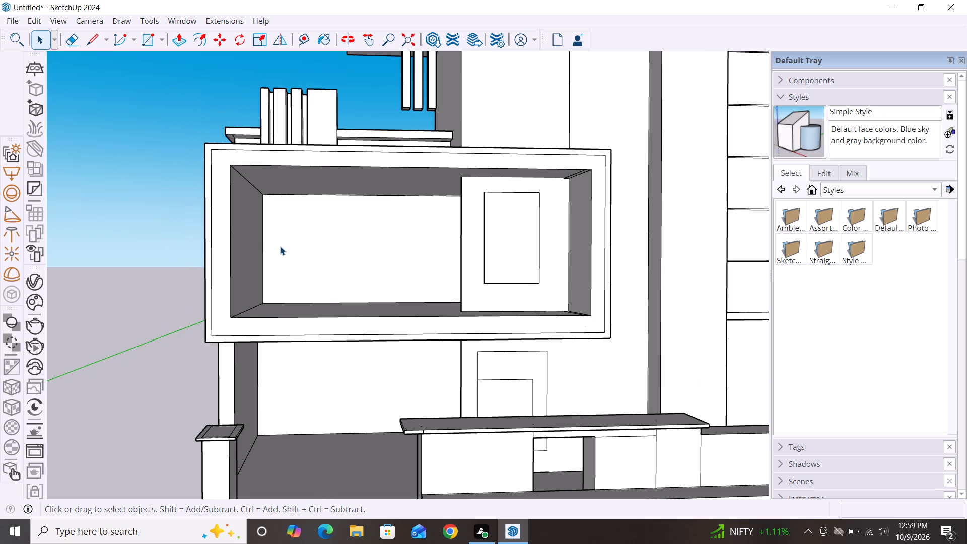
{"action": "scroll", "coordinate": [284, 240], "scroll_direction": "down", "scroll_amount": 4}
{"action": "scroll", "coordinate": [324, 199], "scroll_direction": "down", "scroll_amount": 2}
{"action": "scroll", "coordinate": [370, 209], "scroll_direction": "down", "scroll_amount": 3}
{"action": "scroll", "coordinate": [303, 219], "scroll_direction": "down", "scroll_amount": 3}
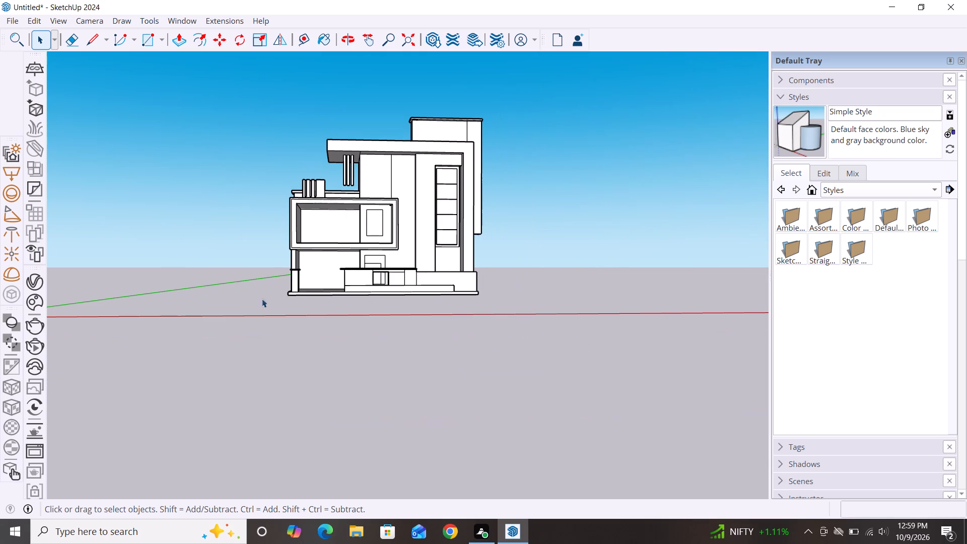
{"action": "middle_click_drag", "start_coordinate": [581, 271], "coordinate": [595, 324]}
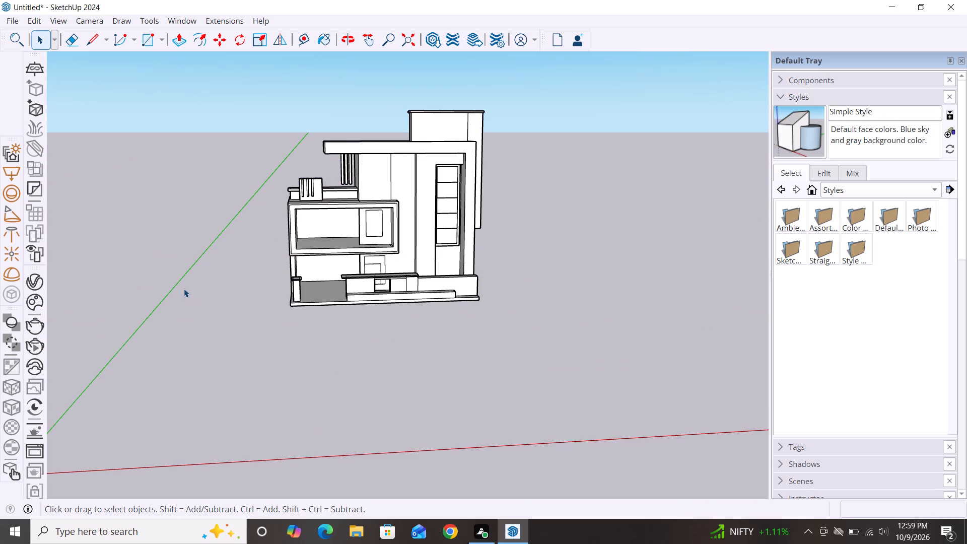
{"action": "scroll", "coordinate": [184, 289], "scroll_direction": "down", "scroll_amount": 2}
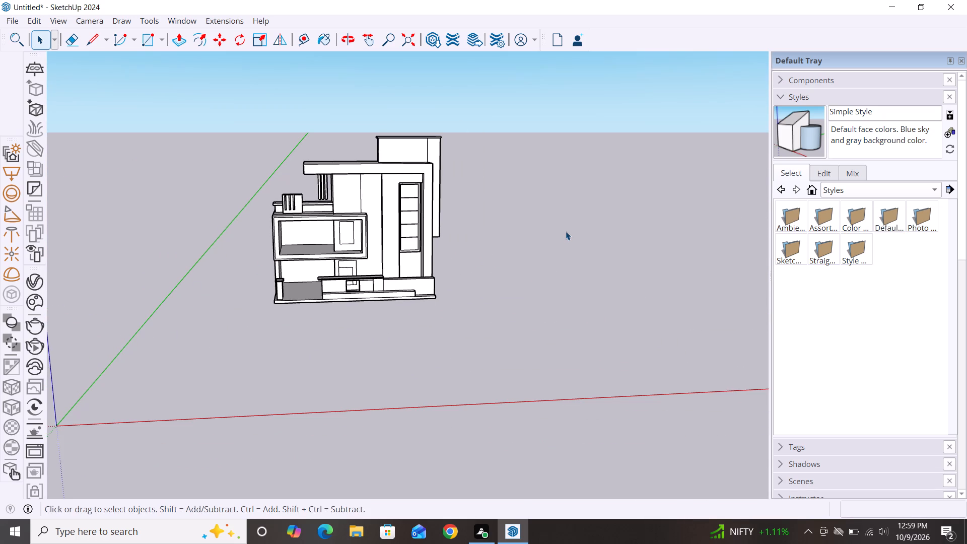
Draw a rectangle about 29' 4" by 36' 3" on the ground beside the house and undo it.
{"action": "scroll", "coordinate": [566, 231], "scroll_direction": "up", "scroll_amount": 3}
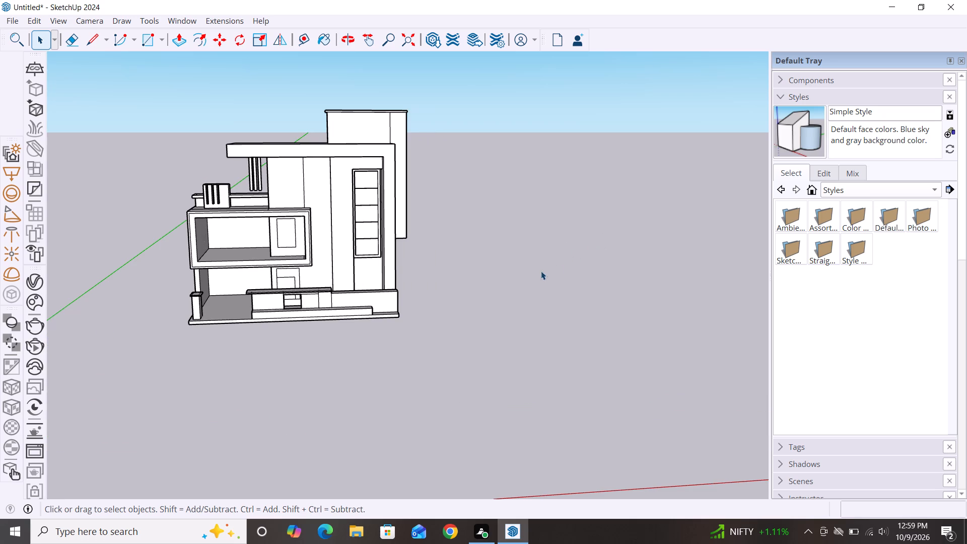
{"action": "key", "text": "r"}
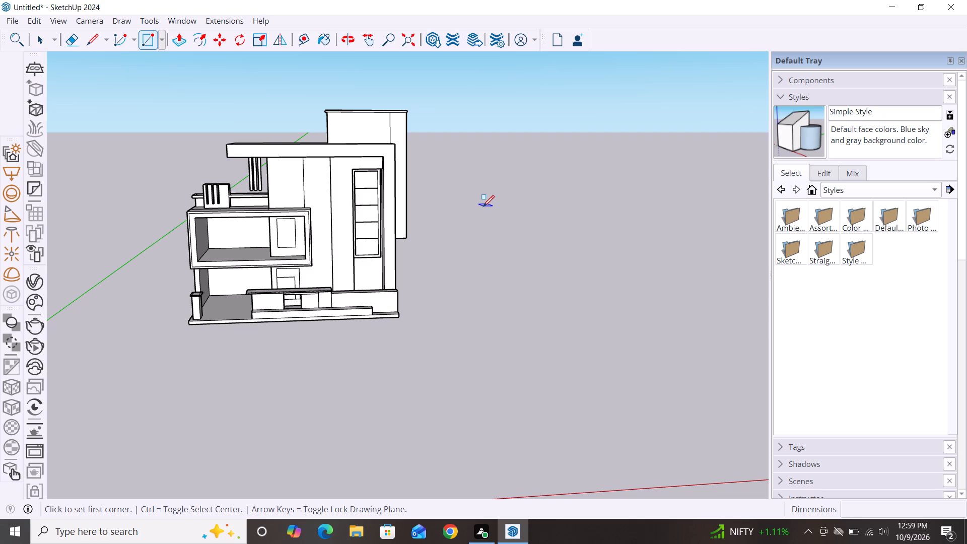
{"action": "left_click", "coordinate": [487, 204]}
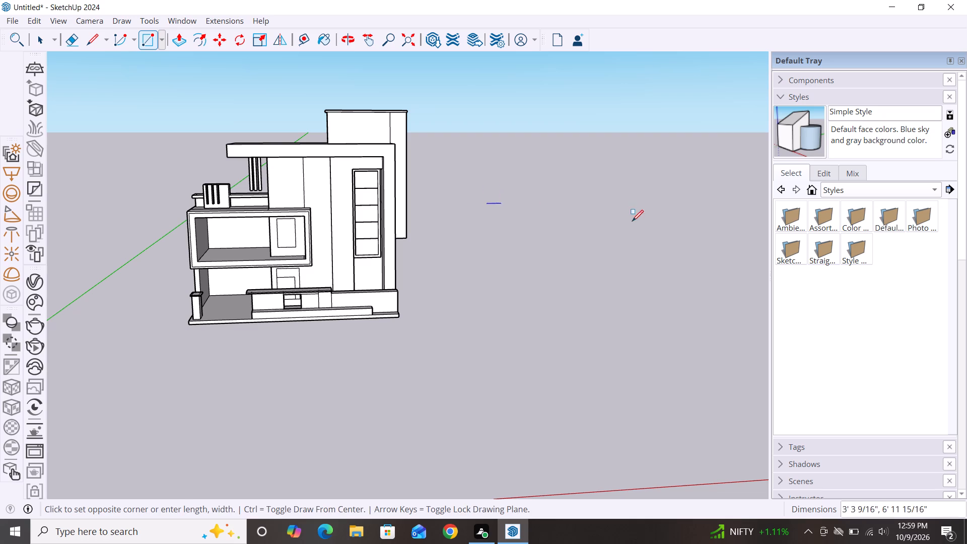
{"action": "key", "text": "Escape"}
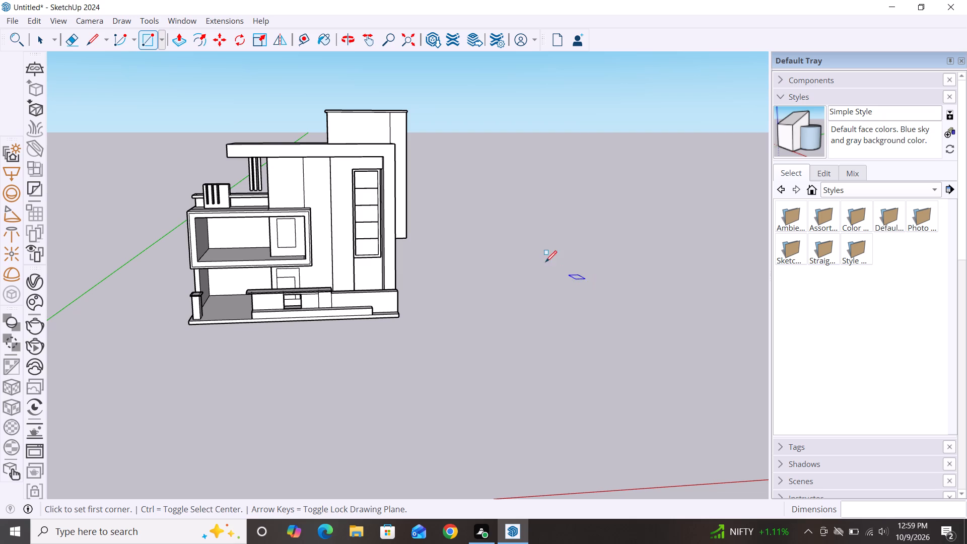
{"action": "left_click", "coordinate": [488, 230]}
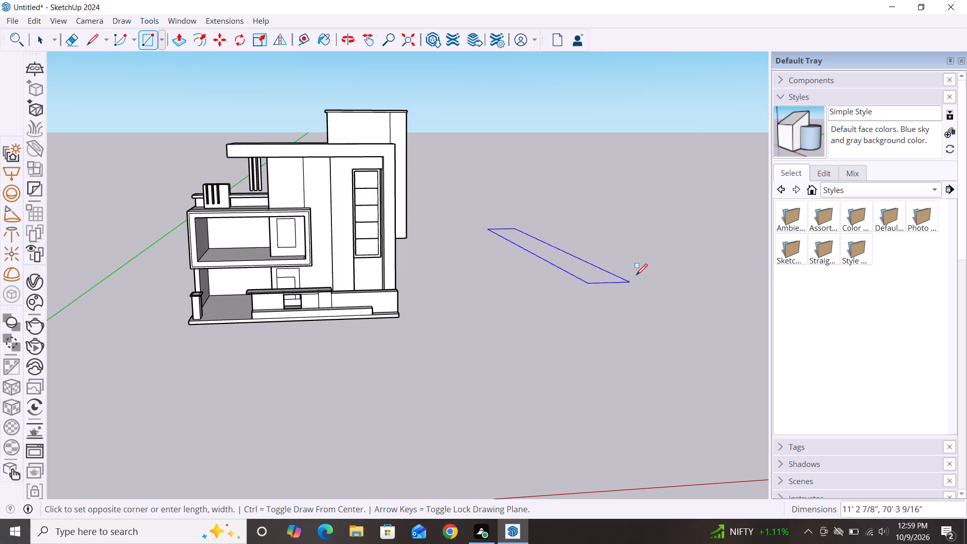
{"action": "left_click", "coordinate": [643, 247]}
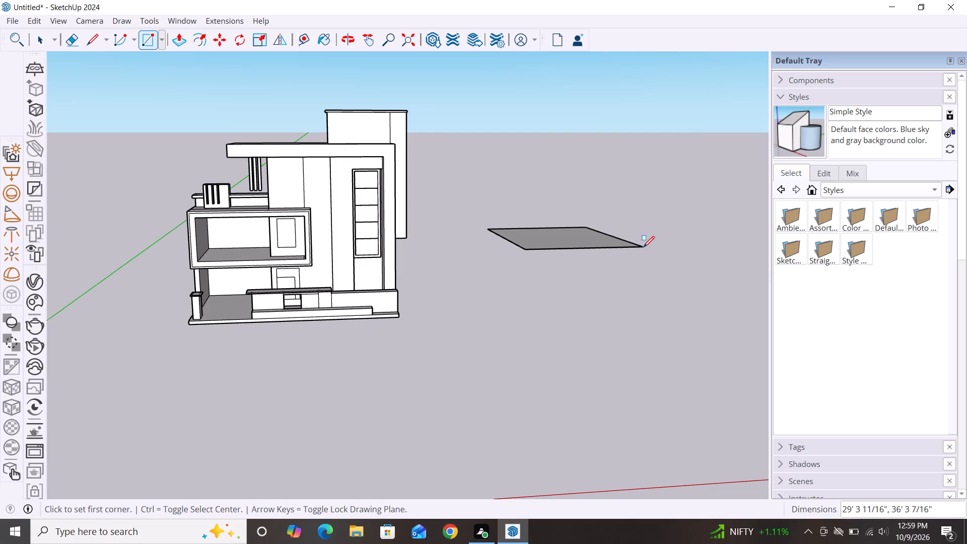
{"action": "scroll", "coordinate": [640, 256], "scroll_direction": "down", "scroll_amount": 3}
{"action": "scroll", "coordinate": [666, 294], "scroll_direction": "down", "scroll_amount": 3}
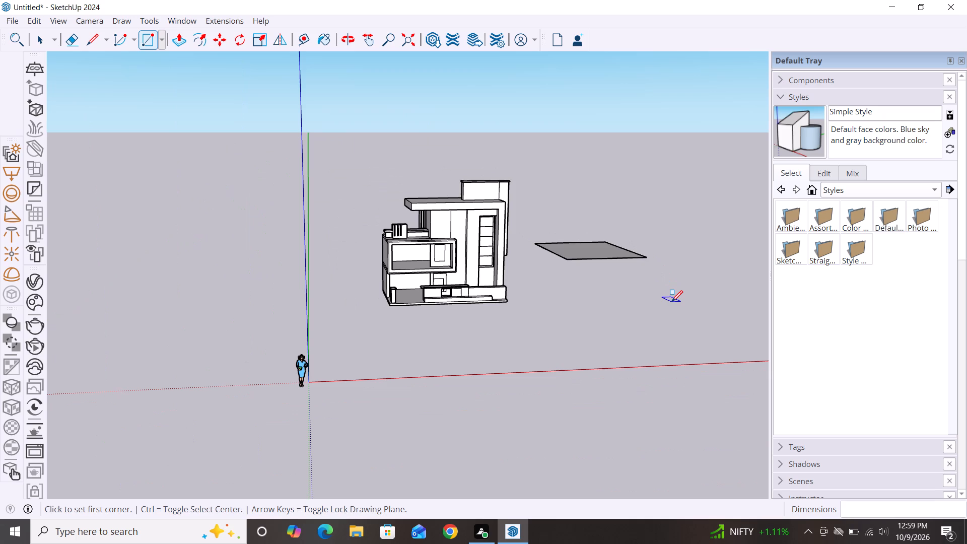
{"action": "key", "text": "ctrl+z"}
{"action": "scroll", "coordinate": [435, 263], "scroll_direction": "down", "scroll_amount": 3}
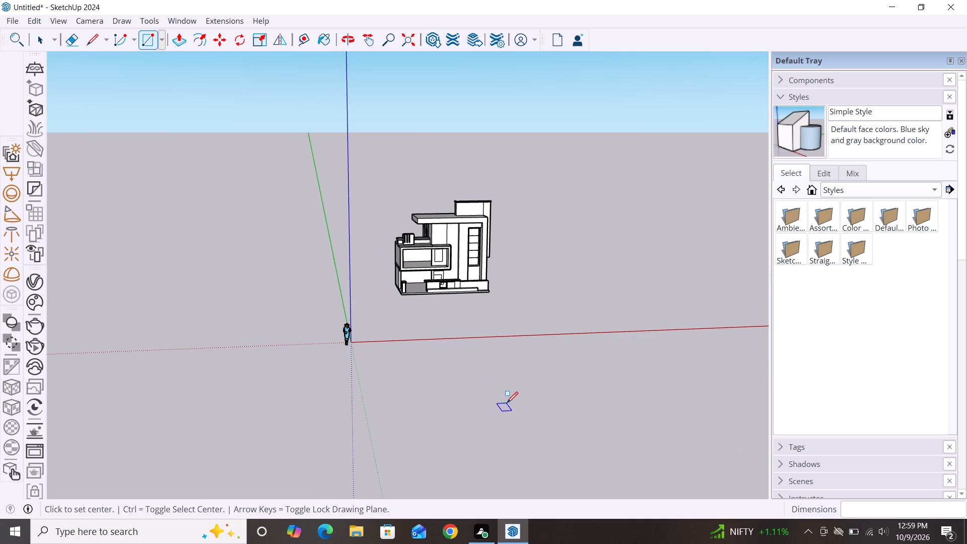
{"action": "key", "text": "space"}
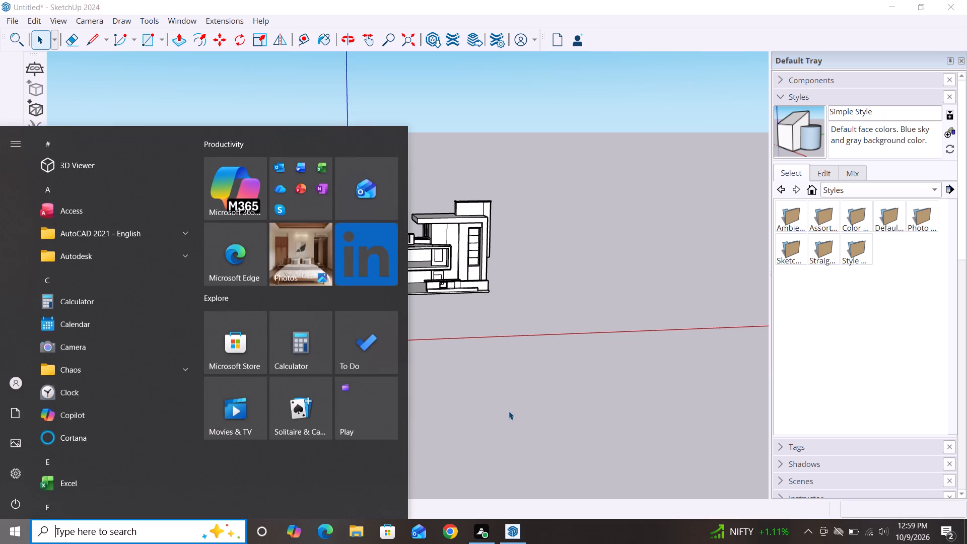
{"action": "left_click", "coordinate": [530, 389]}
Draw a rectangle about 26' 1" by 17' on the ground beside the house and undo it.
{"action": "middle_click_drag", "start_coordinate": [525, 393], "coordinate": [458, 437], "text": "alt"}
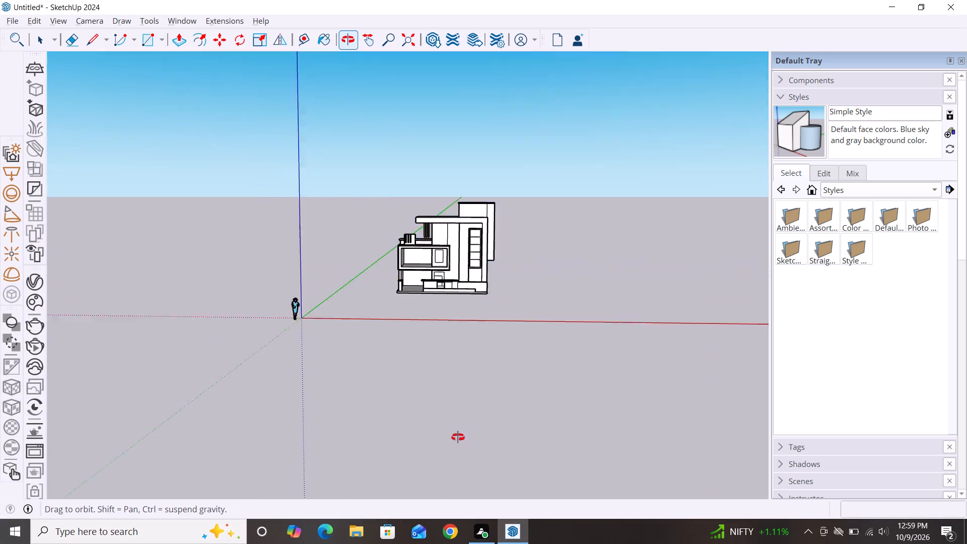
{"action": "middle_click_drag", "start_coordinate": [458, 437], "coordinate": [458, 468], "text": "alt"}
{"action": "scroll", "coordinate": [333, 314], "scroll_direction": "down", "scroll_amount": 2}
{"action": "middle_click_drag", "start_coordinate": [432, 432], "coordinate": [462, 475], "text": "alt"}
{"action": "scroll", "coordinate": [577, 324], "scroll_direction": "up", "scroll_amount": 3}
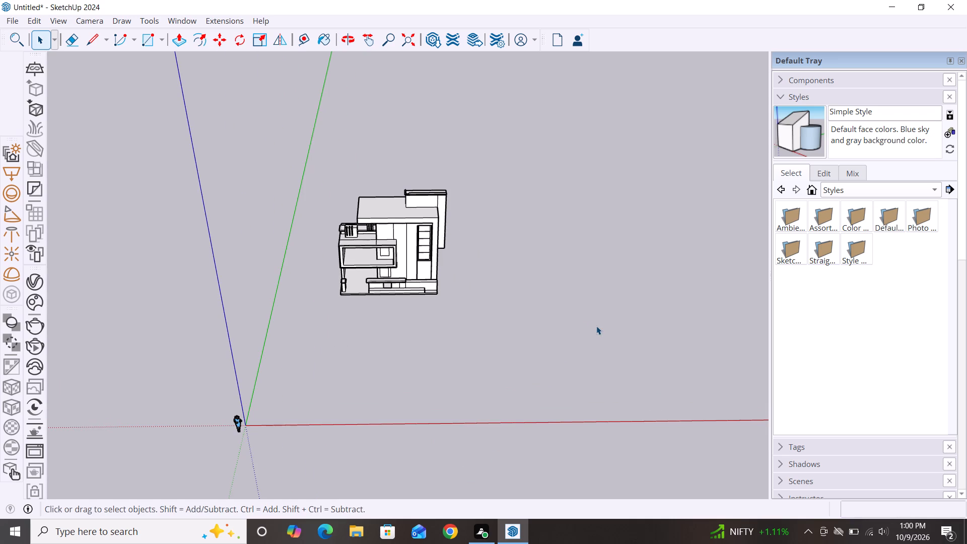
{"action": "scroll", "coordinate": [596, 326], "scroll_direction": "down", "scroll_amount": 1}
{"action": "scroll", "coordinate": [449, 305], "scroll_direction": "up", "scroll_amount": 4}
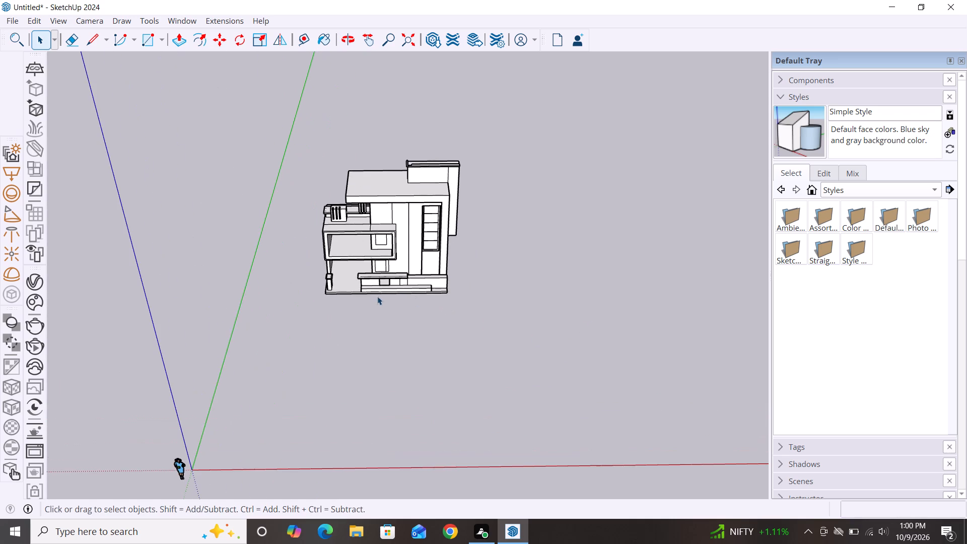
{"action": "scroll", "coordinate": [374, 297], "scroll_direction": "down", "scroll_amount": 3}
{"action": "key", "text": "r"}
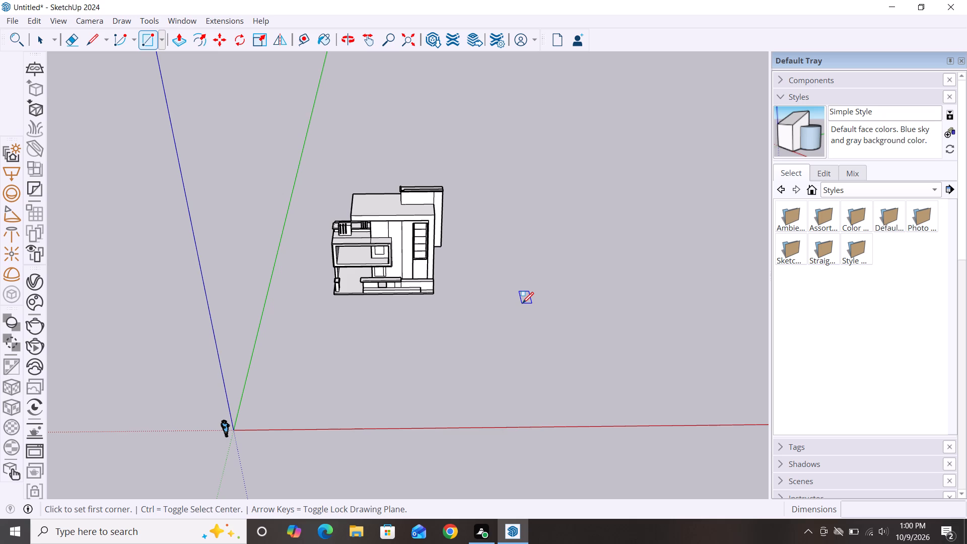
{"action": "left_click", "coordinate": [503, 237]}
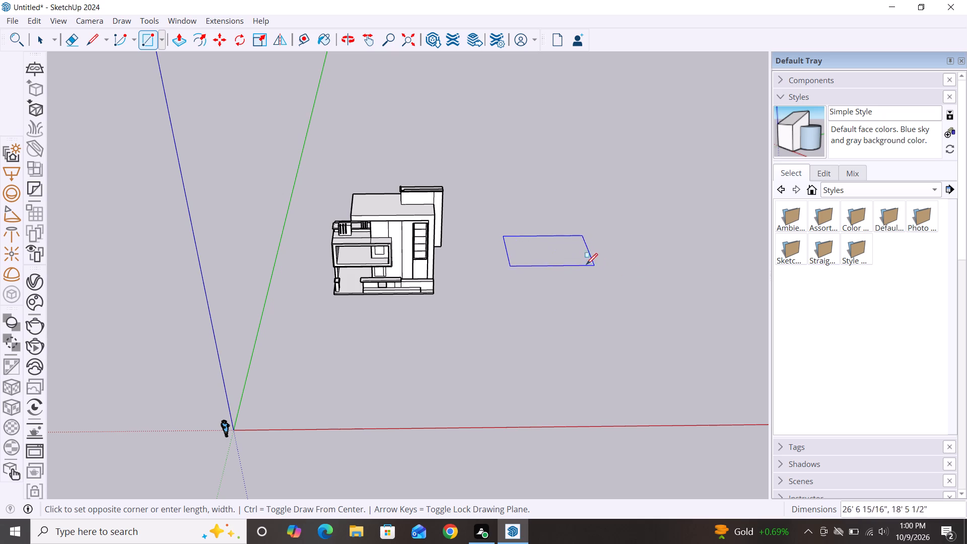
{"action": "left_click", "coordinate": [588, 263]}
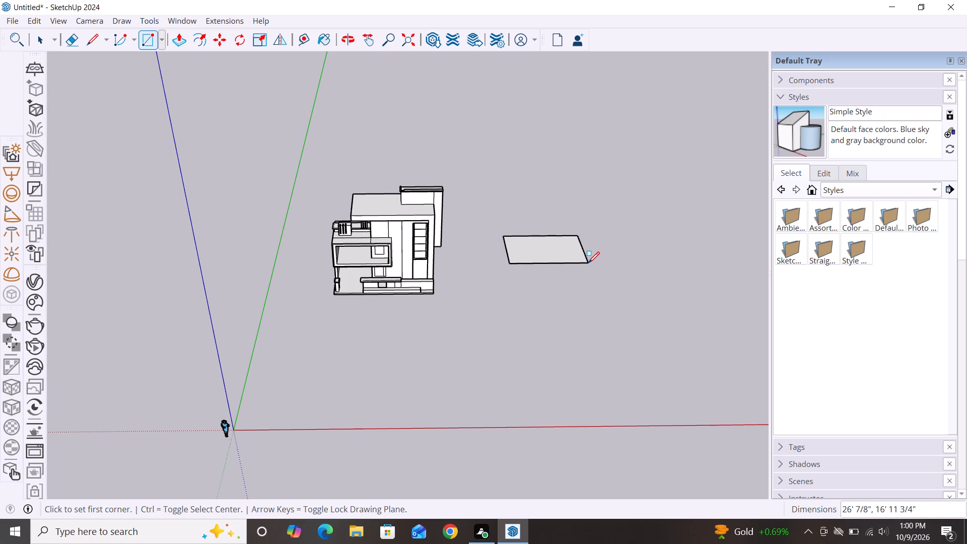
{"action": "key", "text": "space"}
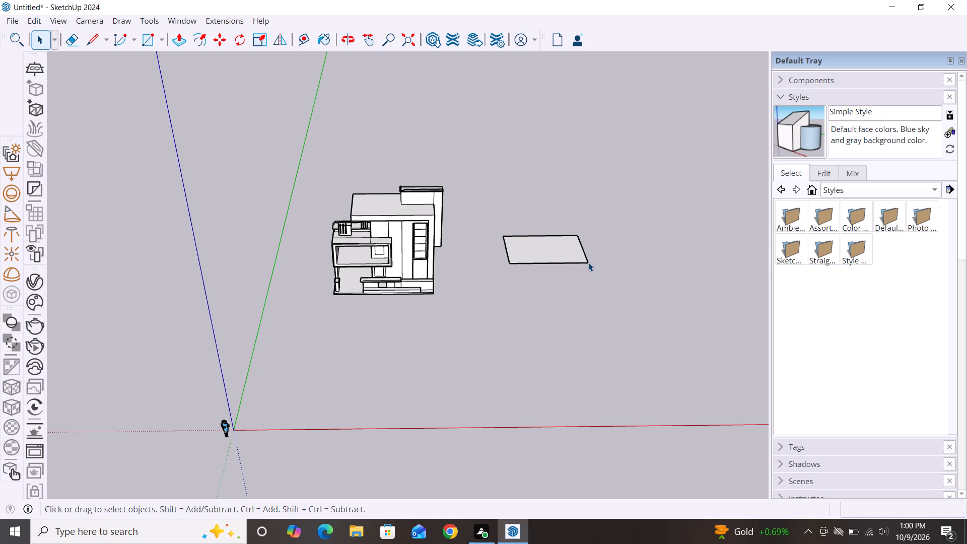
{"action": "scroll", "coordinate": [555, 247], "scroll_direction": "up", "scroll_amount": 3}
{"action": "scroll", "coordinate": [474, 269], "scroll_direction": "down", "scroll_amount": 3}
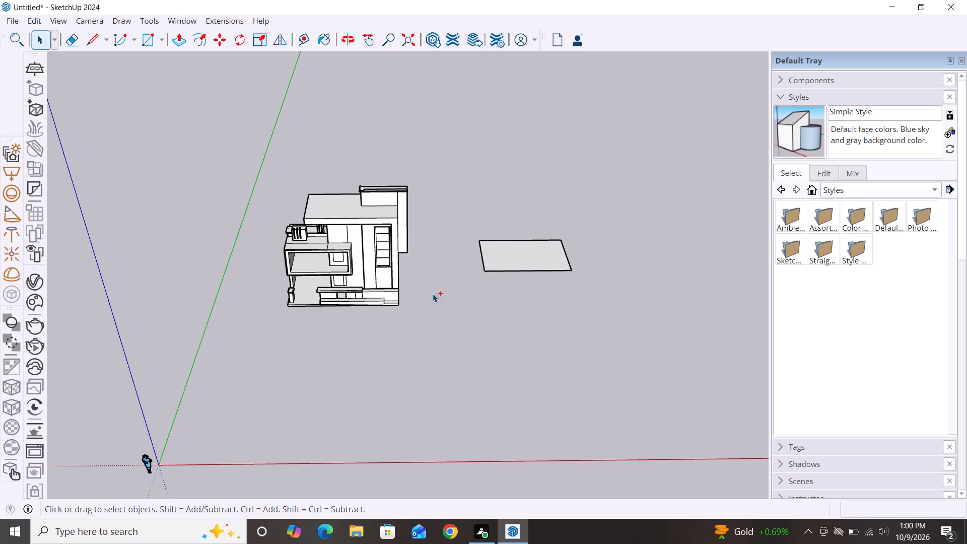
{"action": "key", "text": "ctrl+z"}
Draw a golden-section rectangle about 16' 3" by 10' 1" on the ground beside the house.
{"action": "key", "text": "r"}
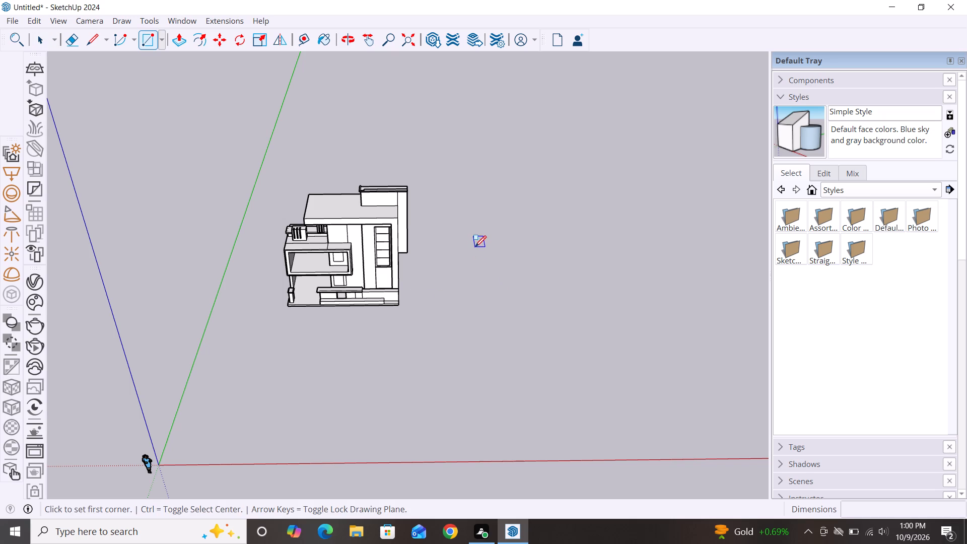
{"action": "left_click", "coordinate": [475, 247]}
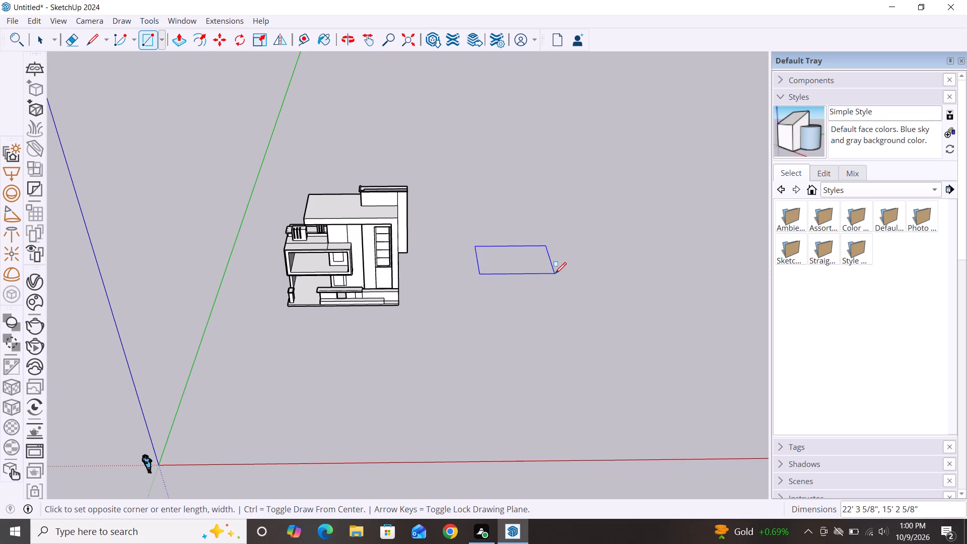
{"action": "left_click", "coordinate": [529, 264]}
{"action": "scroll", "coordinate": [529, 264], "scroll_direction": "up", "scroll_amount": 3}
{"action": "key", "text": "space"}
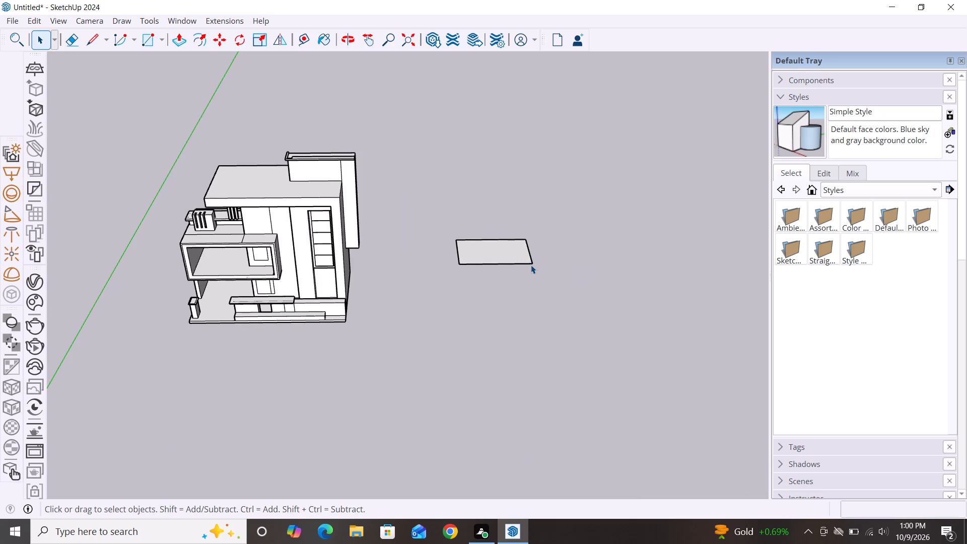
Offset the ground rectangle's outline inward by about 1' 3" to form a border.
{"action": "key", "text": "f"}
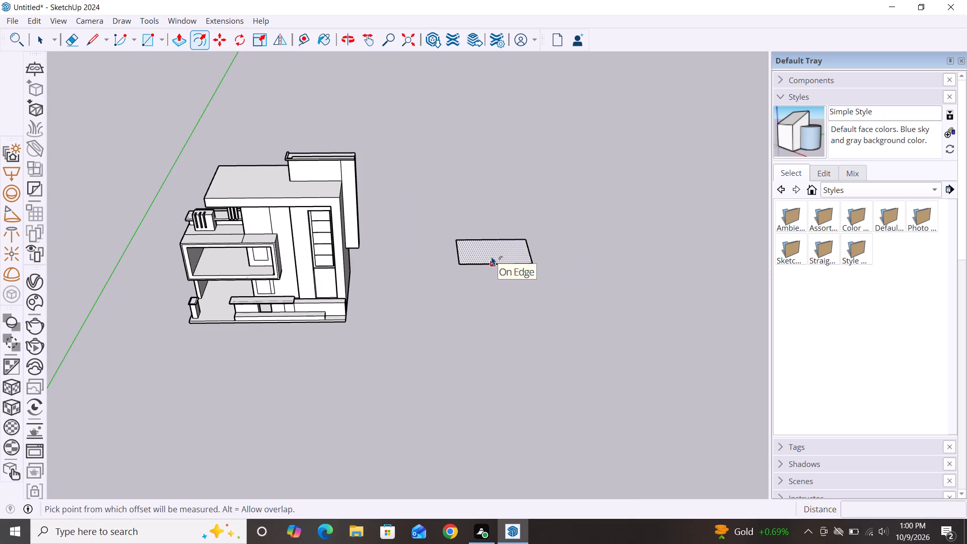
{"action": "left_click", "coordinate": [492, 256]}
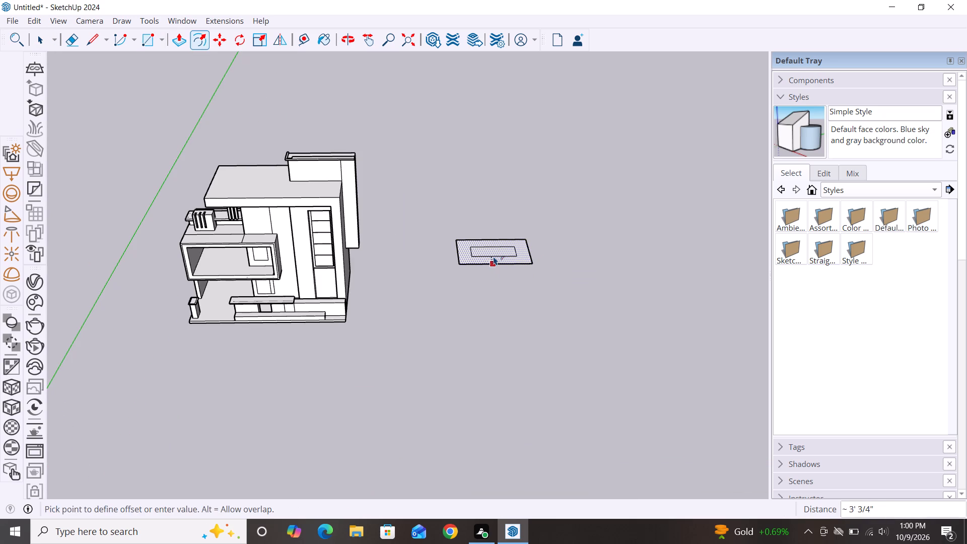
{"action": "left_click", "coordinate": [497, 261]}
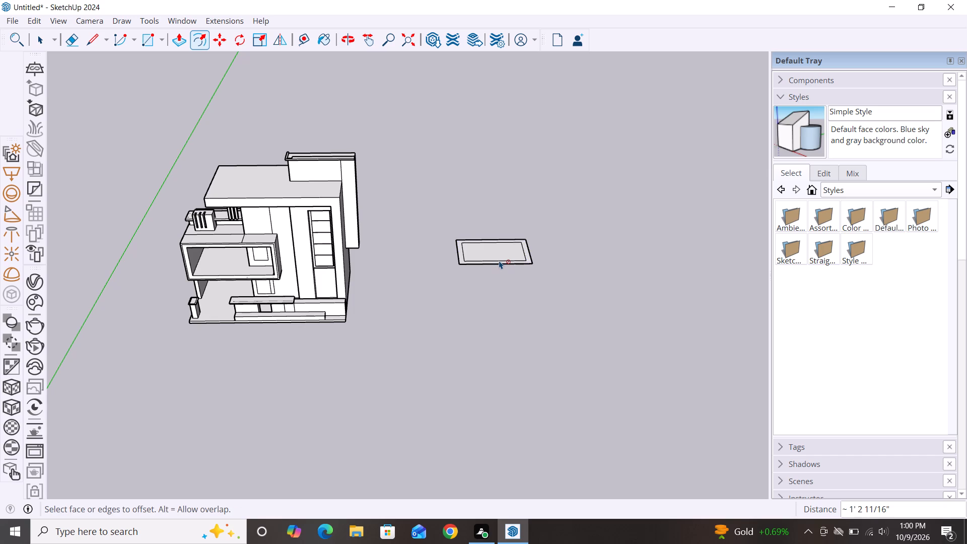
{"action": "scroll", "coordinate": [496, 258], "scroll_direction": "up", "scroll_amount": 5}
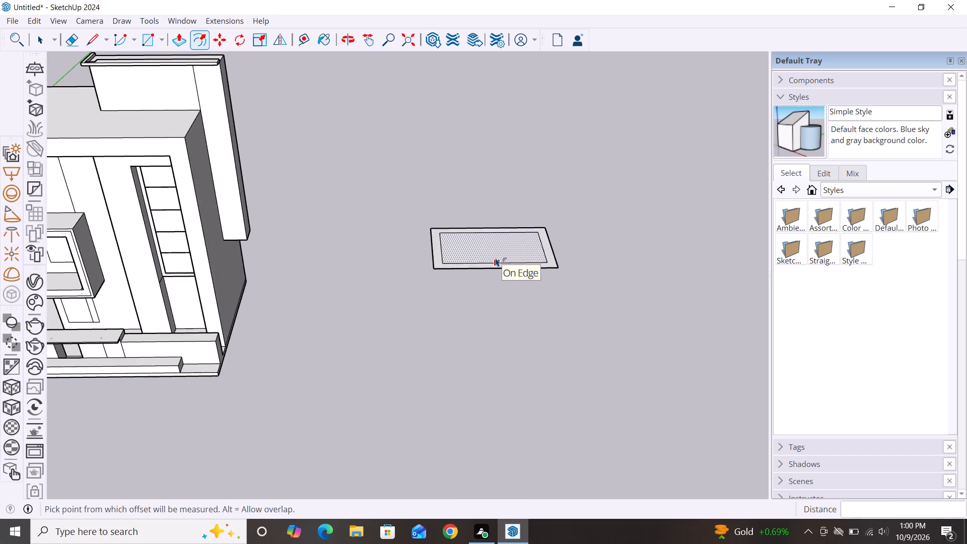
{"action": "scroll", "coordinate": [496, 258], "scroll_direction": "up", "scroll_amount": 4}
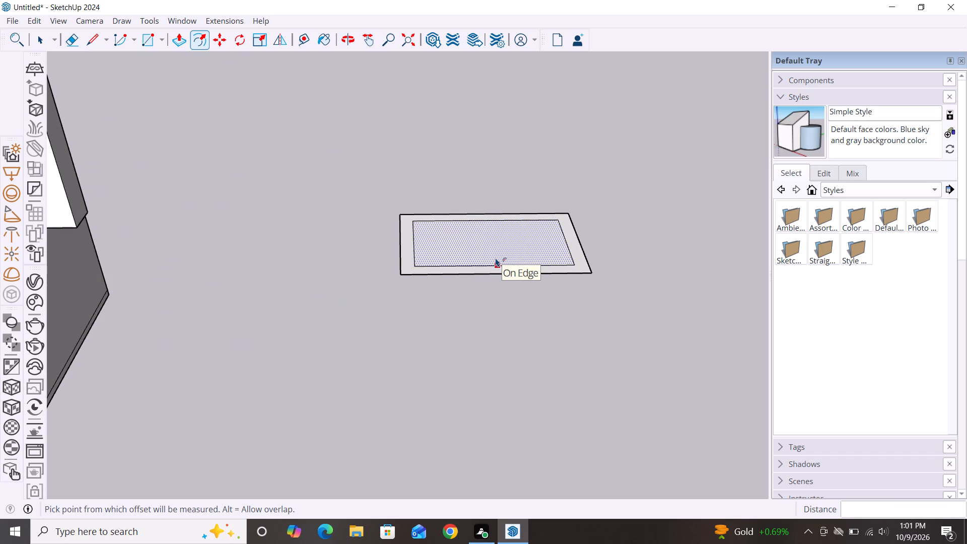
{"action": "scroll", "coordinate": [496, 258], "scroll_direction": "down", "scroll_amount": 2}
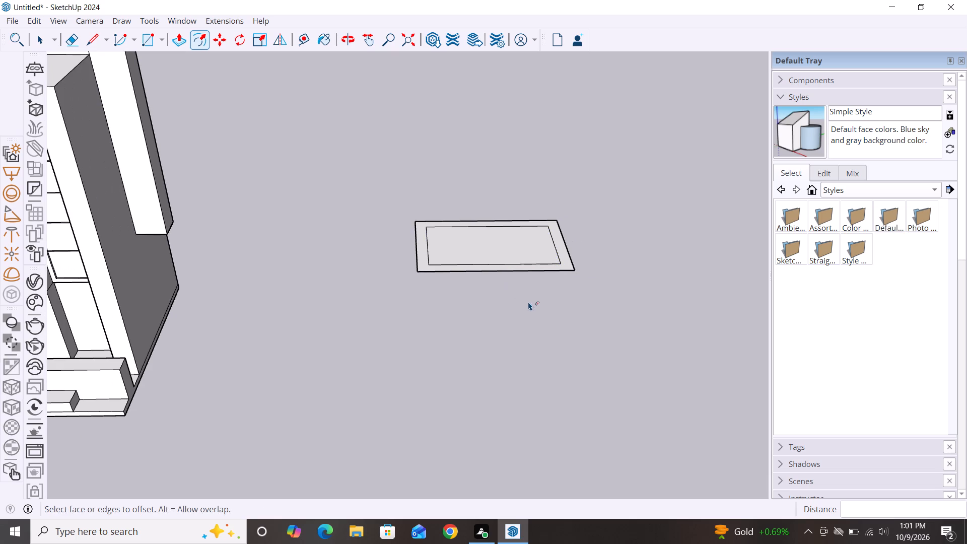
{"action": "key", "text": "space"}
Examine the bordered ground rectangle against the house facade from above and from the front.
{"action": "scroll", "coordinate": [501, 238], "scroll_direction": "down", "scroll_amount": 4}
{"action": "middle_click_drag", "start_coordinate": [521, 313], "coordinate": [533, 368], "text": "alt"}
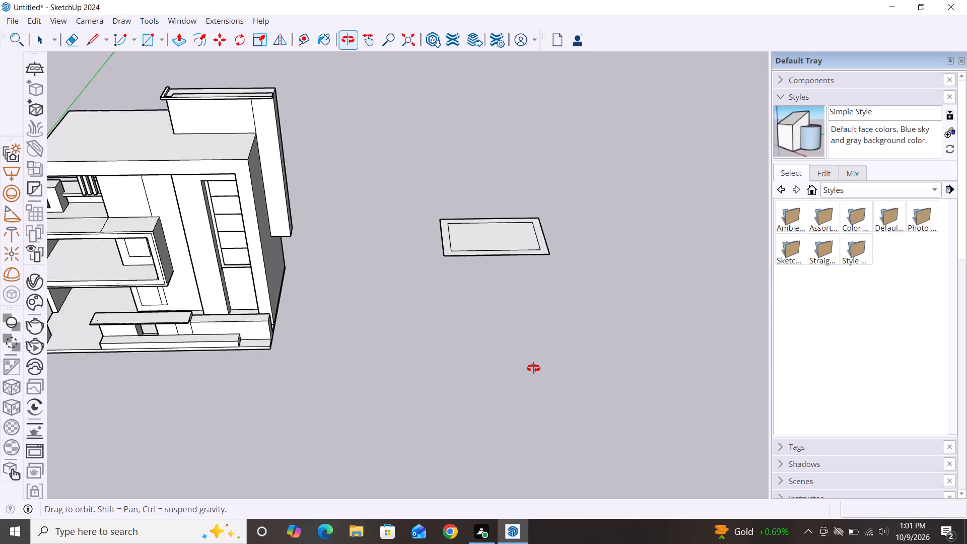
{"action": "middle_click_drag", "start_coordinate": [533, 368], "coordinate": [533, 371], "text": "alt"}
{"action": "scroll", "coordinate": [625, 214], "scroll_direction": "down", "scroll_amount": 3}
{"action": "middle_click_drag", "start_coordinate": [512, 307], "coordinate": [527, 212], "text": "alt"}
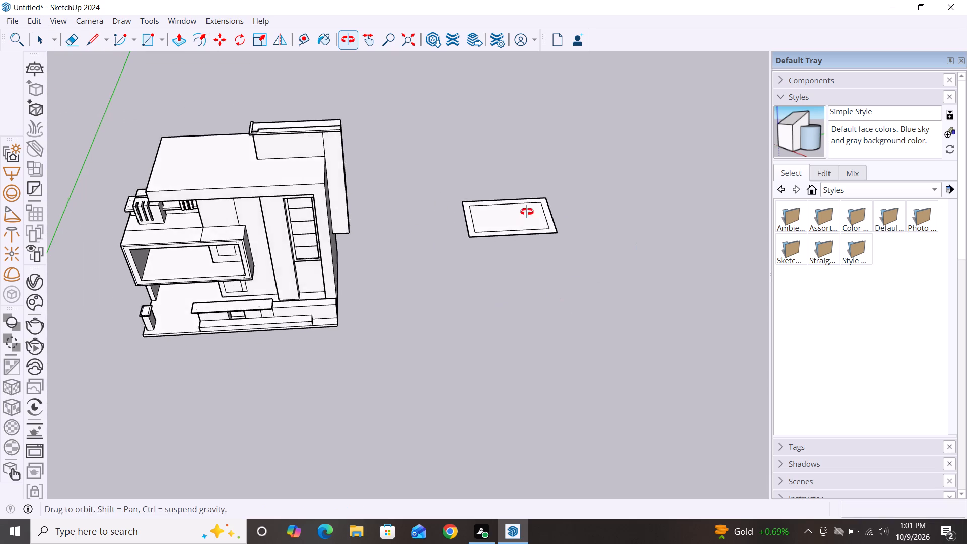
{"action": "middle_click_drag", "start_coordinate": [527, 212], "coordinate": [601, 202], "text": "alt"}
{"action": "scroll", "coordinate": [608, 201], "scroll_direction": "down", "scroll_amount": 3}
{"action": "scroll", "coordinate": [321, 157], "scroll_direction": "down", "scroll_amount": 2}
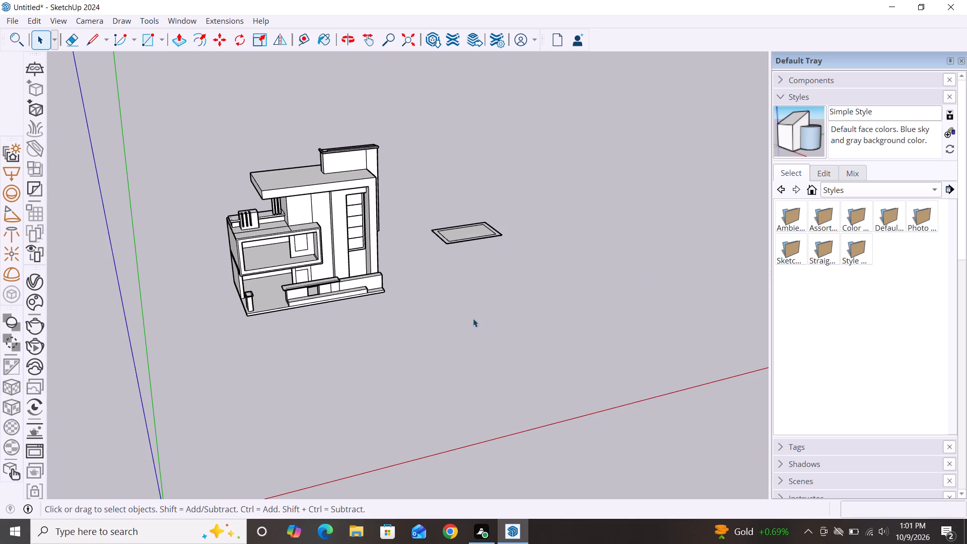
{"action": "middle_click_drag", "start_coordinate": [535, 400], "coordinate": [372, 360], "text": "alt"}
{"action": "scroll", "coordinate": [339, 257], "scroll_direction": "up", "scroll_amount": 4}
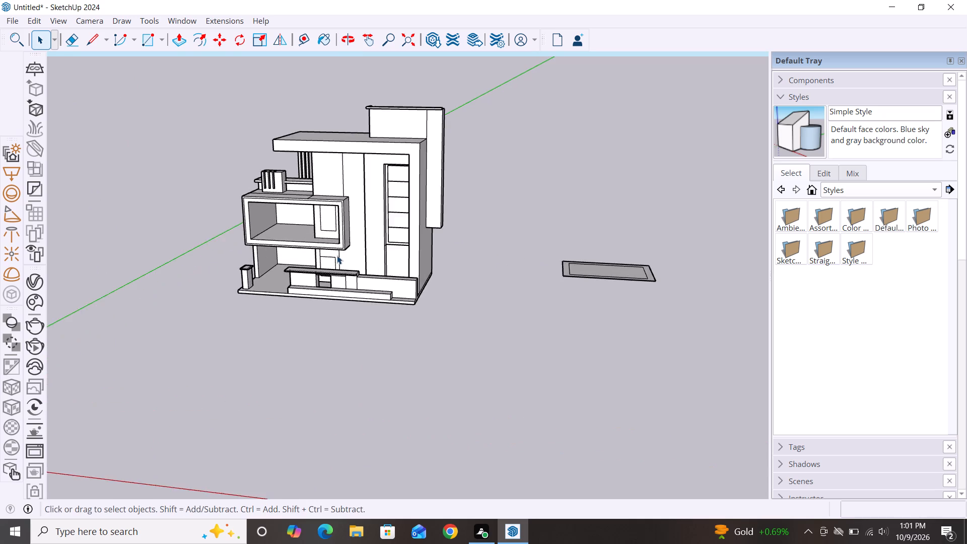
{"action": "scroll", "coordinate": [317, 248], "scroll_direction": "down", "scroll_amount": 2}
{"action": "scroll", "coordinate": [599, 267], "scroll_direction": "up", "scroll_amount": 2}
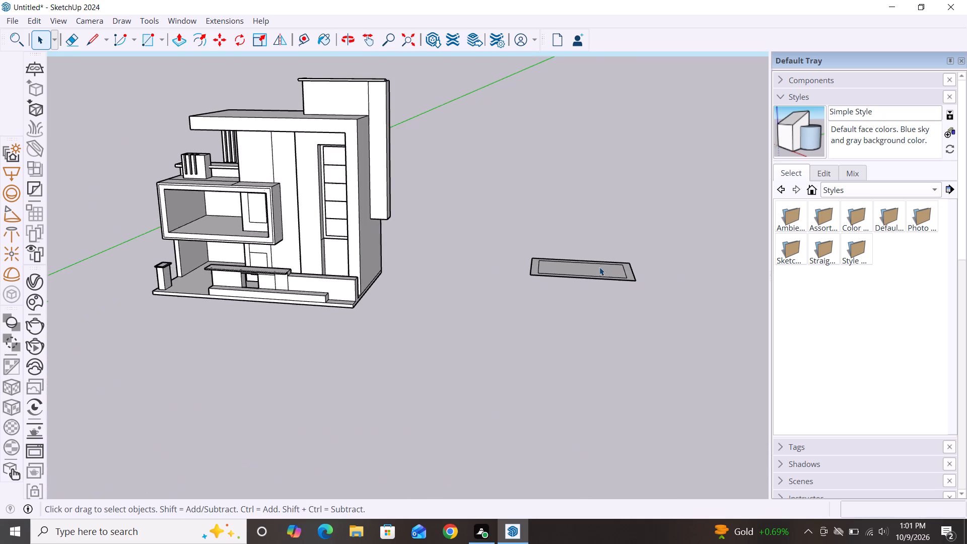
{"action": "scroll", "coordinate": [523, 258], "scroll_direction": "down", "scroll_amount": 2}
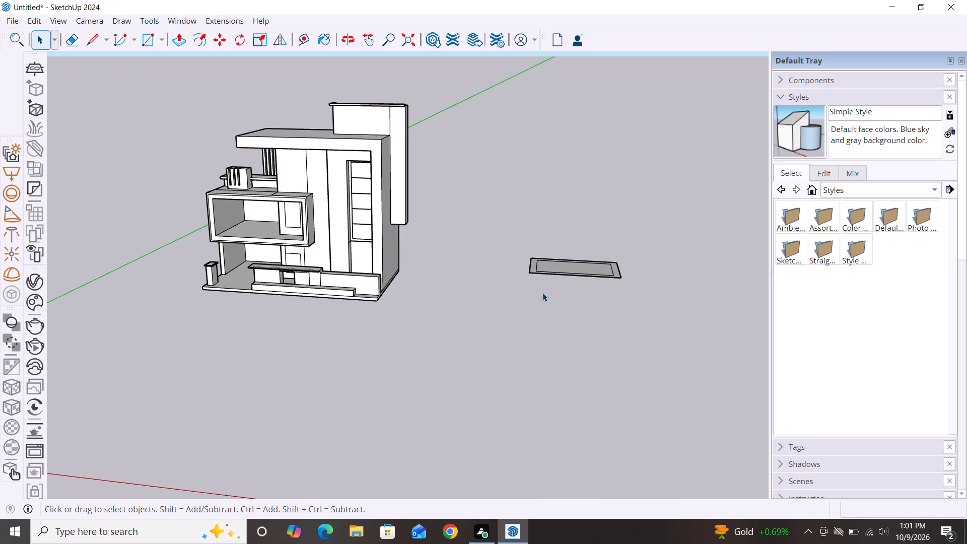
{"action": "middle_click_drag", "start_coordinate": [549, 311], "coordinate": [565, 361]}
{"action": "middle_click_drag", "start_coordinate": [303, 255], "coordinate": [324, 202]}
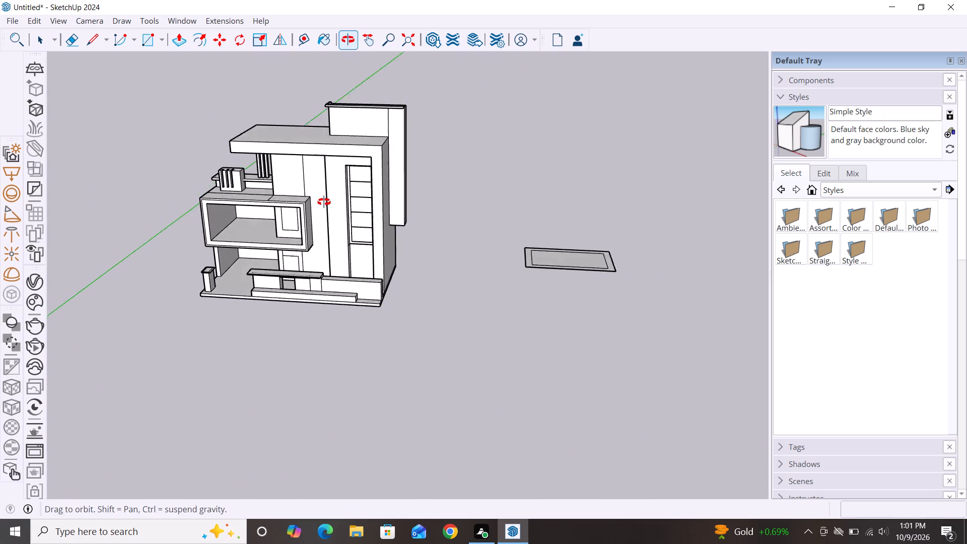
{"action": "middle_click_drag", "start_coordinate": [324, 202], "coordinate": [327, 193]}
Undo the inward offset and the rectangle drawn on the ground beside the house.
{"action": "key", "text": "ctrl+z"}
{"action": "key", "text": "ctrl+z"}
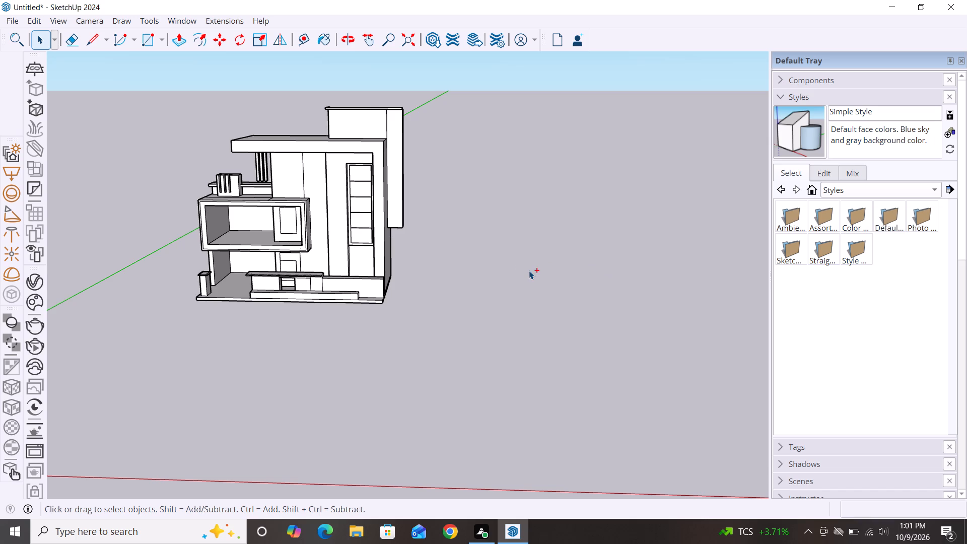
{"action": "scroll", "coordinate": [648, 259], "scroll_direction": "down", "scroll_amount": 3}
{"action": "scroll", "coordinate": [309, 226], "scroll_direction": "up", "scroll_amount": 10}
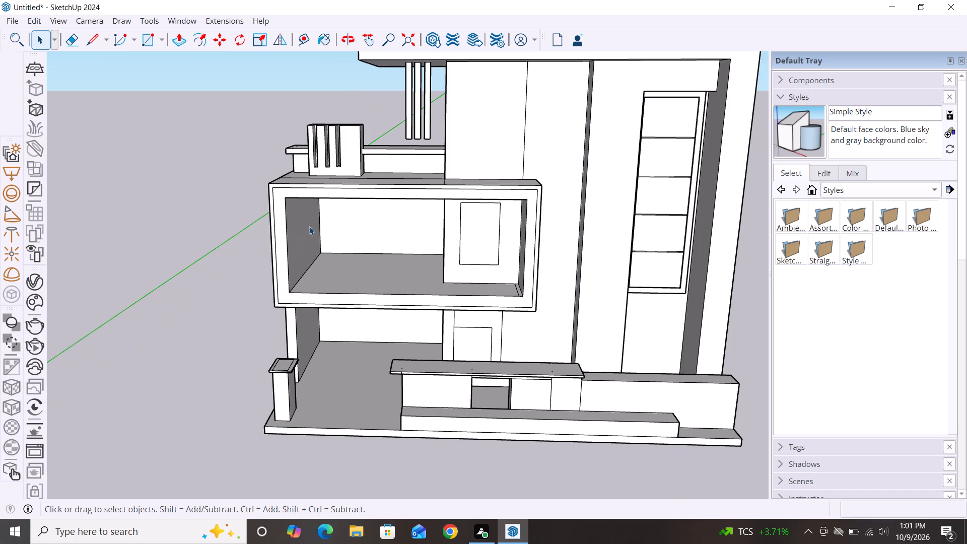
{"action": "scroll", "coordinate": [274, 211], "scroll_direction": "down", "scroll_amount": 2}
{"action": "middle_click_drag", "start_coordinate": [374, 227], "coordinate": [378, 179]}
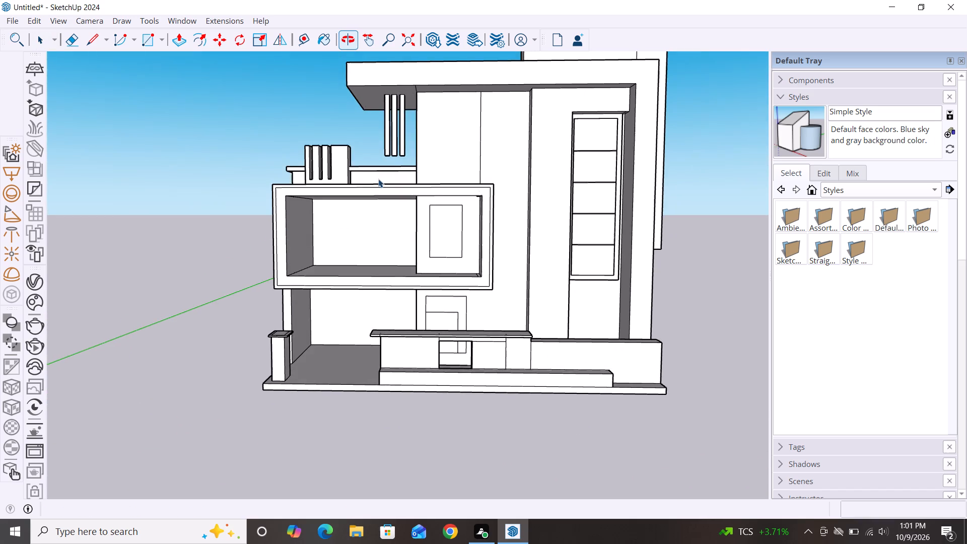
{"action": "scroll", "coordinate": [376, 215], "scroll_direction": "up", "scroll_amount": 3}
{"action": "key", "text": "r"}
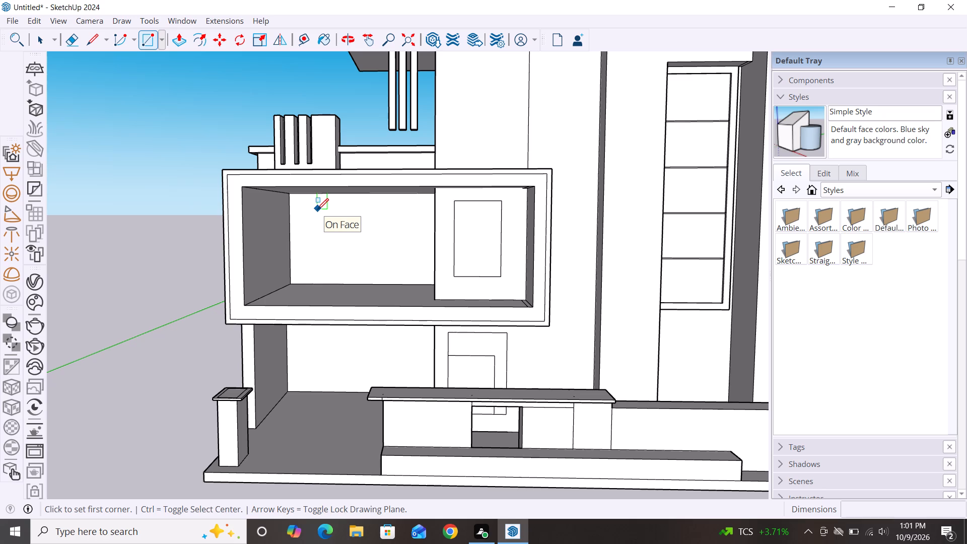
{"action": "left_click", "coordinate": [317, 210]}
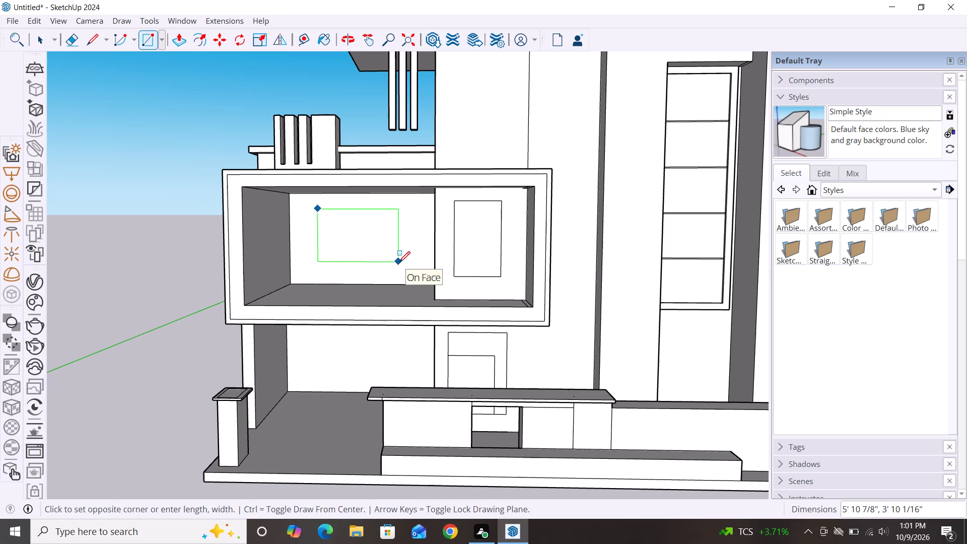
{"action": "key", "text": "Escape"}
Draw a window rectangle about 6' 2" by 4' 7" on the back wall inside the framed balcony.
{"action": "scroll", "coordinate": [337, 228], "scroll_direction": "down", "scroll_amount": 2}
{"action": "middle_click_drag", "start_coordinate": [393, 270], "coordinate": [444, 267]}
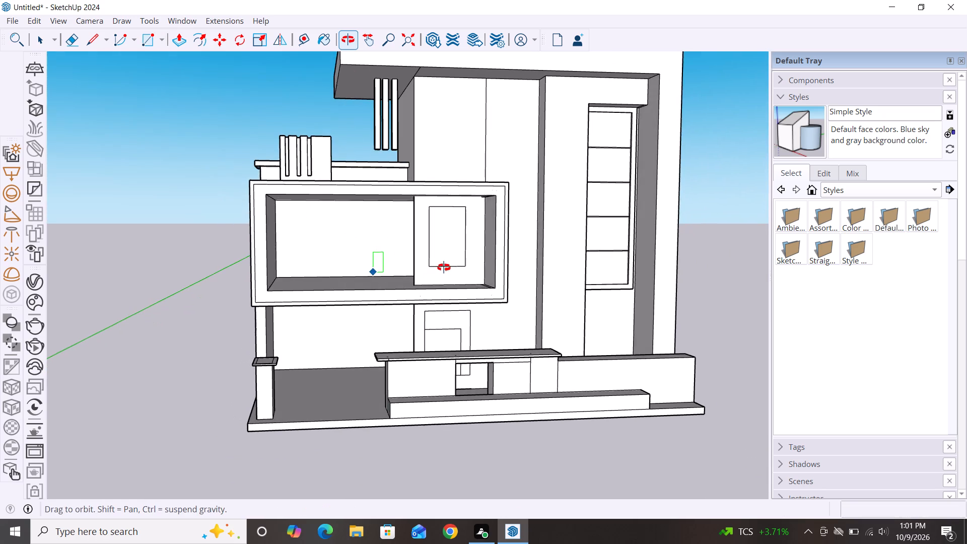
{"action": "middle_click_drag", "start_coordinate": [444, 267], "coordinate": [459, 270]}
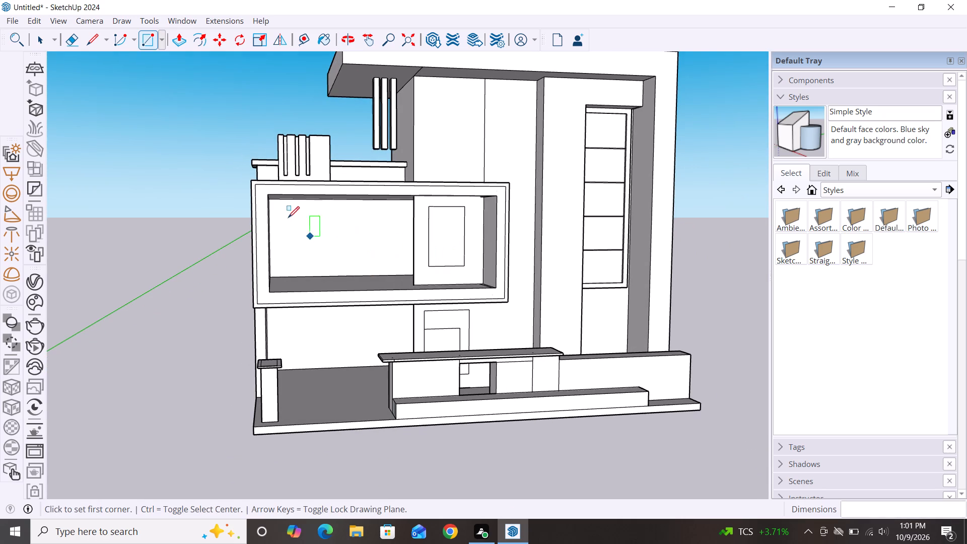
{"action": "left_click", "coordinate": [281, 213]}
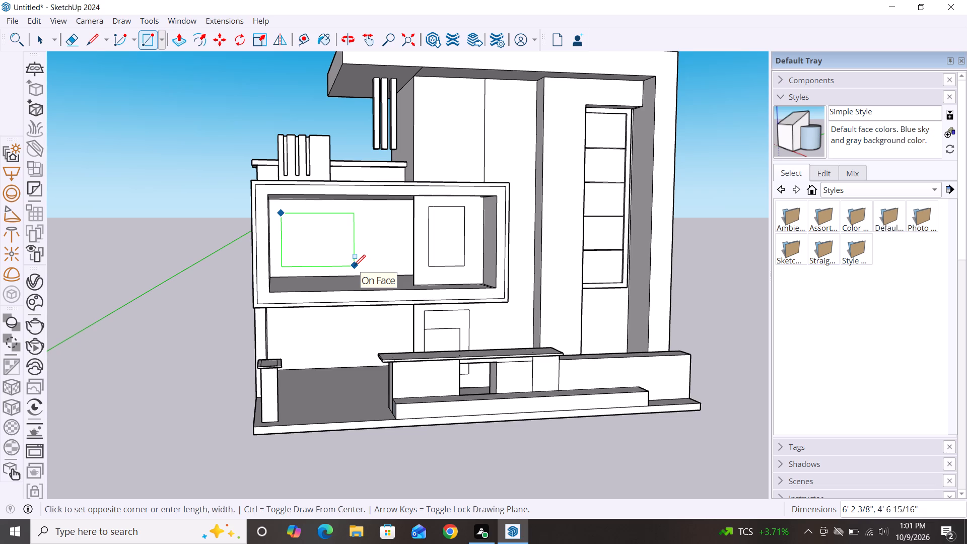
{"action": "left_click", "coordinate": [354, 266]}
Draw a door rectangle about 2' 10" by 6' 3" on the framed balcony's back wall, beside the window and reaching the floor.
{"action": "scroll", "coordinate": [262, 231], "scroll_direction": "down", "scroll_amount": 2}
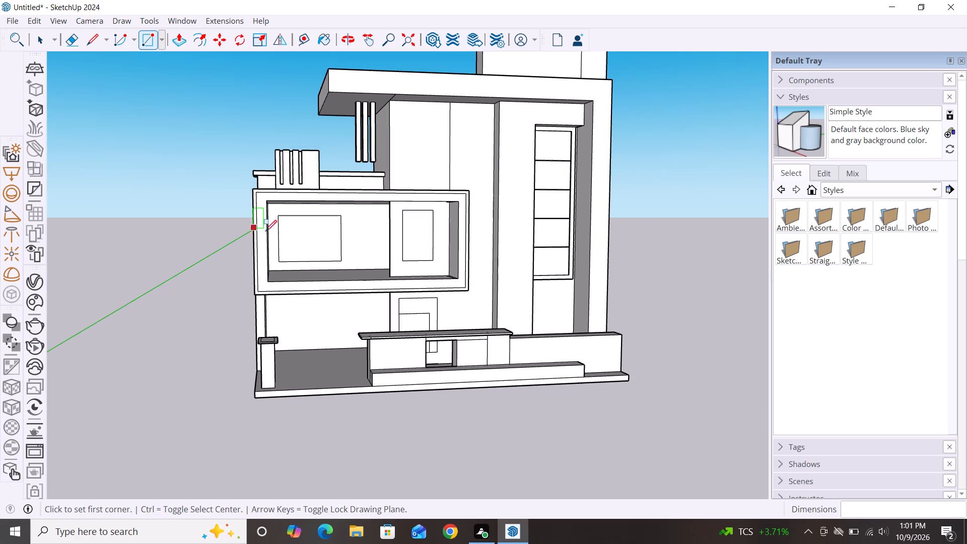
{"action": "scroll", "coordinate": [370, 228], "scroll_direction": "up", "scroll_amount": 10}
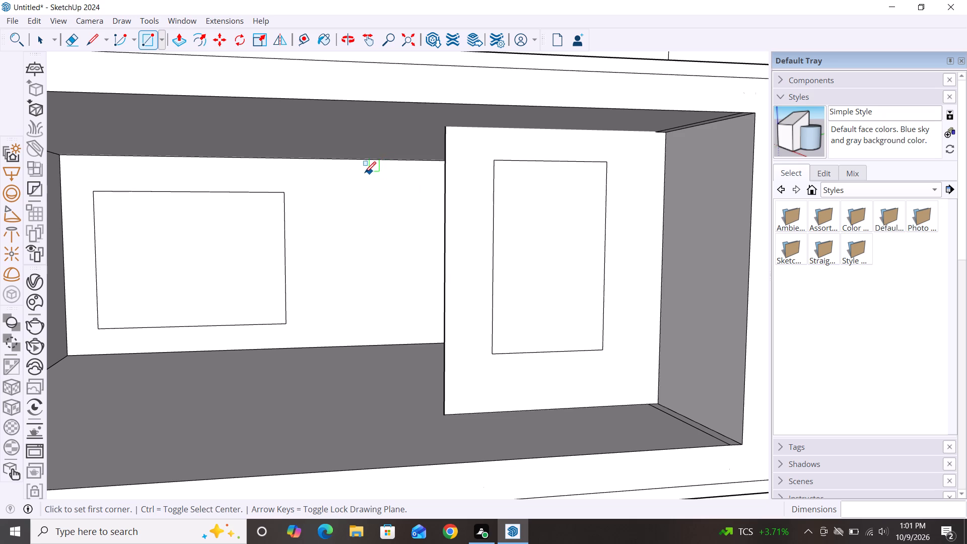
{"action": "left_click", "coordinate": [339, 170]}
{"action": "left_click", "coordinate": [423, 345]}
{"action": "key", "text": "space"}
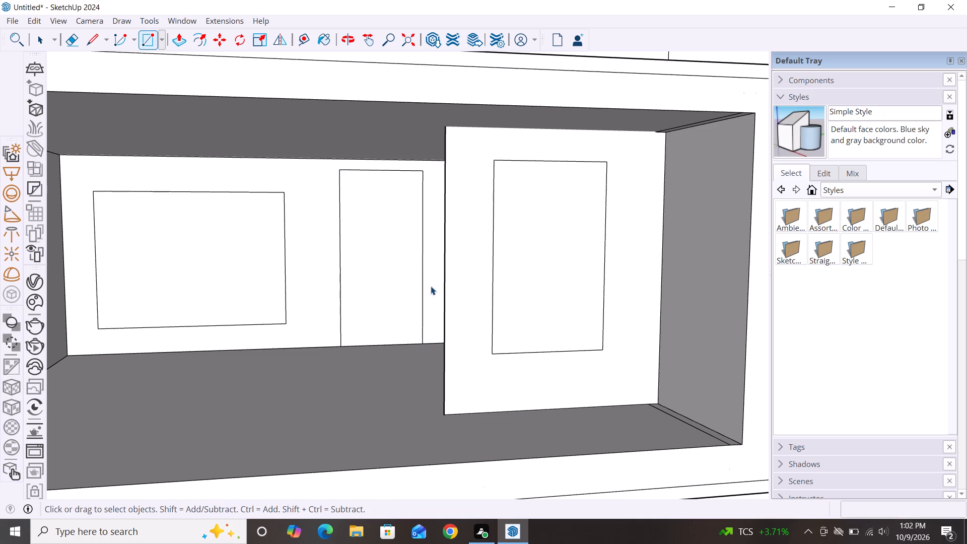
Copy the balcony's wide window face about 43' 6" away into the empty space beside the house.
{"action": "scroll", "coordinate": [411, 151], "scroll_direction": "down", "scroll_amount": 13}
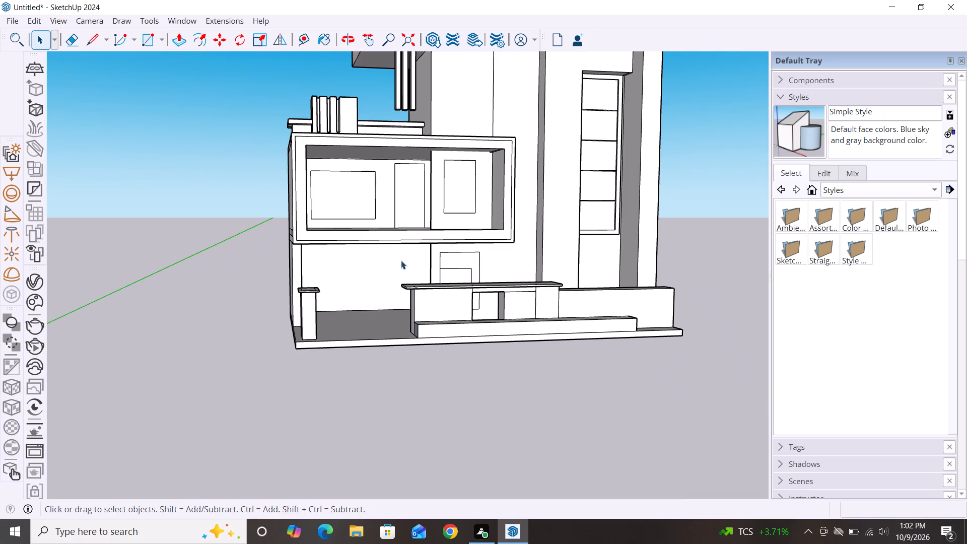
{"action": "left_click", "coordinate": [359, 192]}
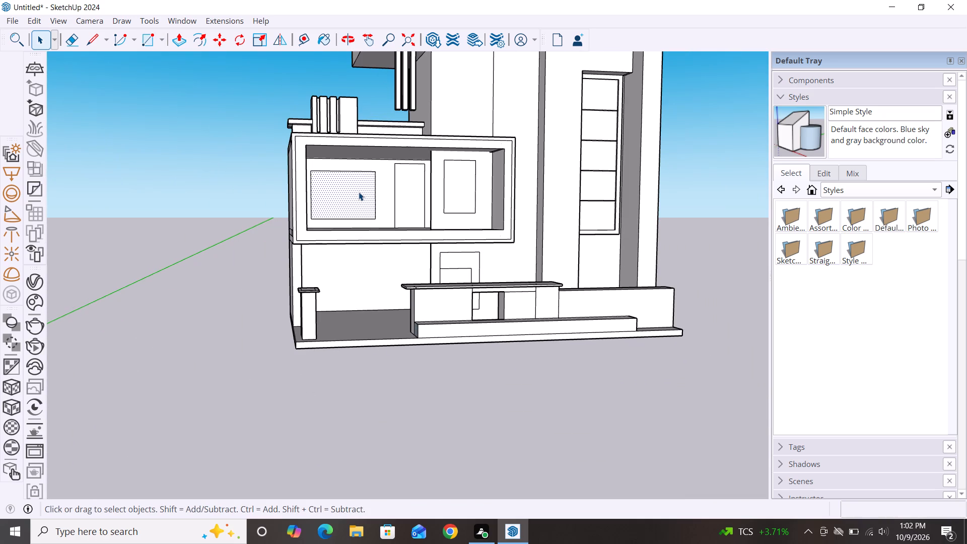
{"action": "key", "text": "m"}
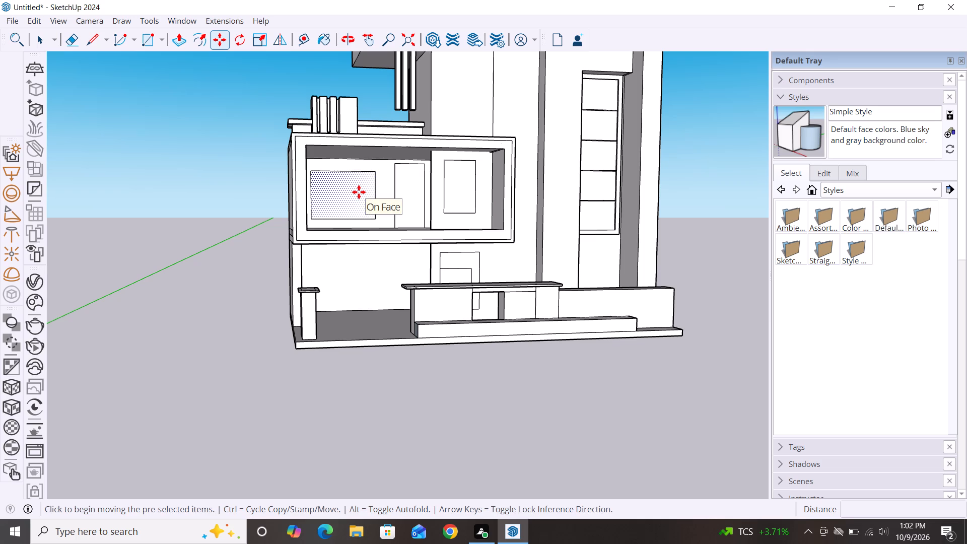
{"action": "left_click", "coordinate": [361, 193]}
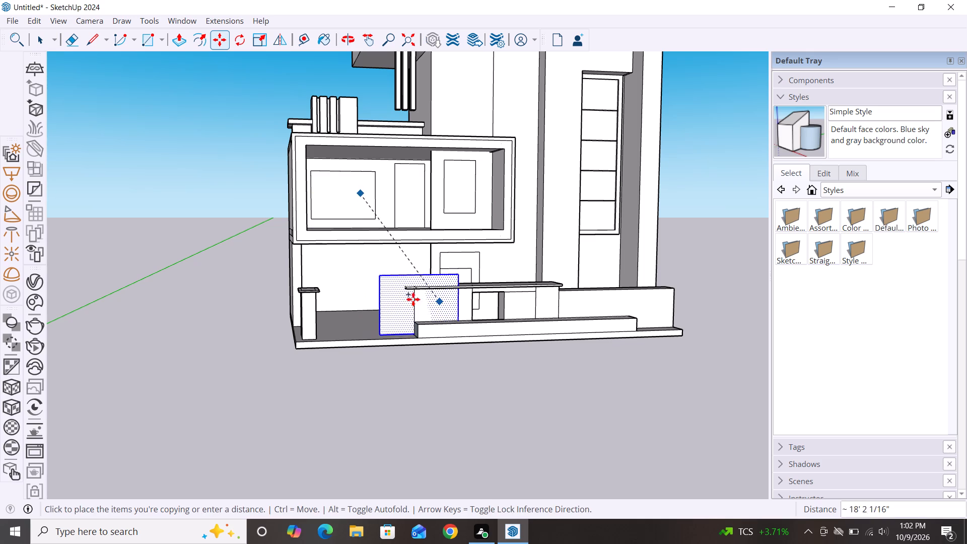
{"action": "scroll", "coordinate": [211, 251], "scroll_direction": "down", "scroll_amount": 3}
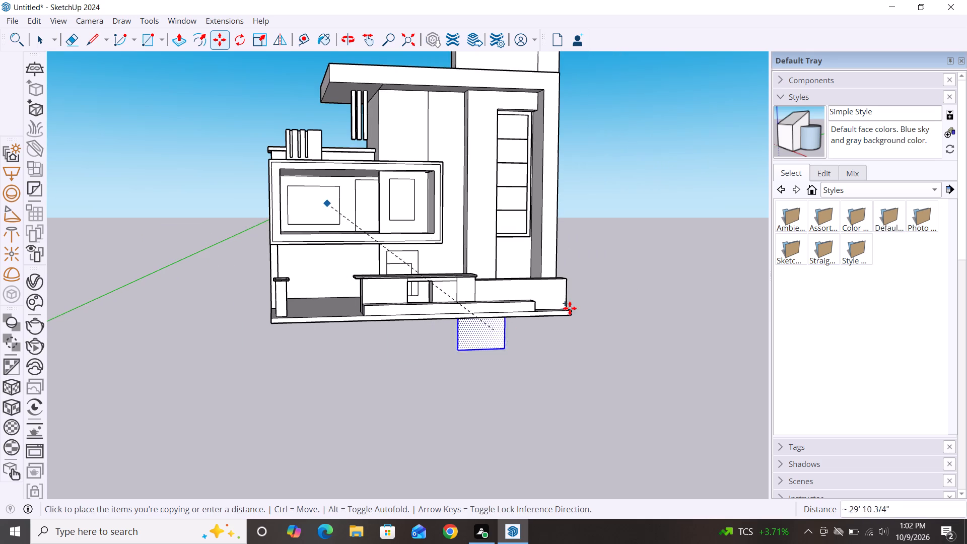
{"action": "double_click", "coordinate": [655, 247]}
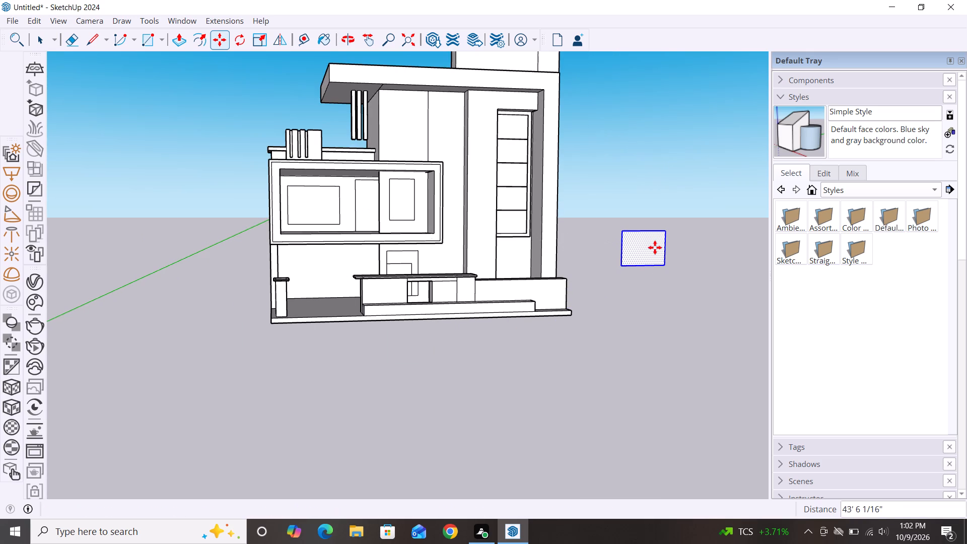
{"action": "key", "text": "space"}
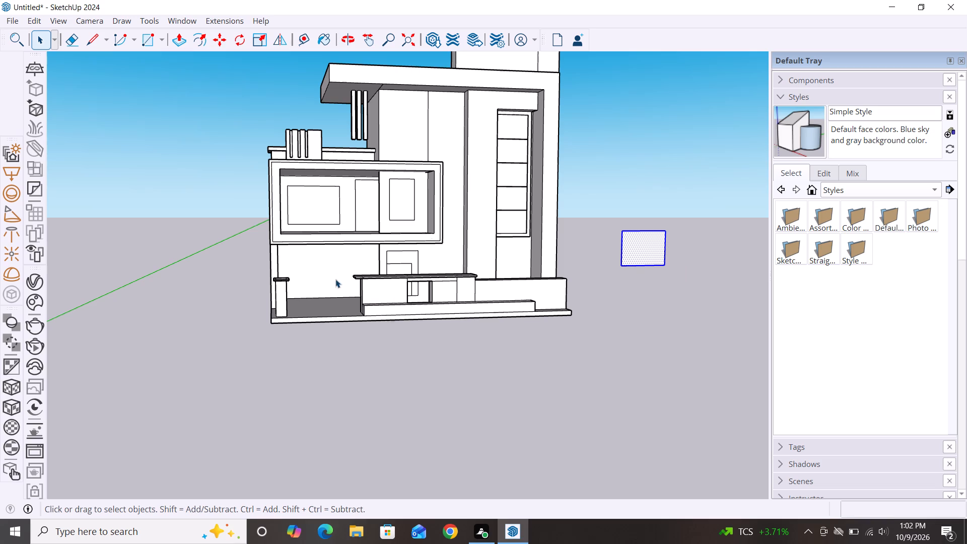
Copy the balcony's wide window face about 7' 6" down onto the ground-floor back wall.
{"action": "left_click", "coordinate": [326, 203]}
{"action": "key", "text": "m"}
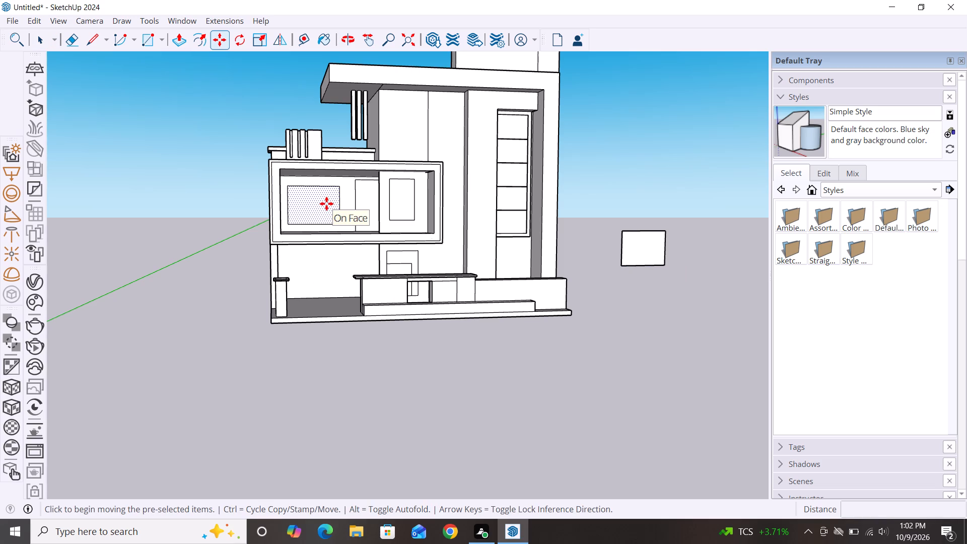
{"action": "left_click", "coordinate": [340, 224]}
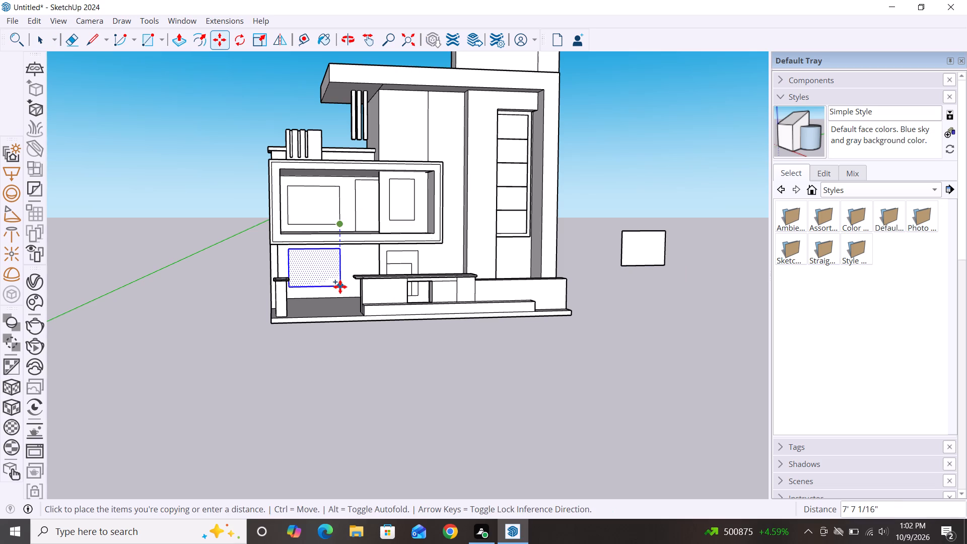
{"action": "scroll", "coordinate": [340, 288], "scroll_direction": "up", "scroll_amount": 9}
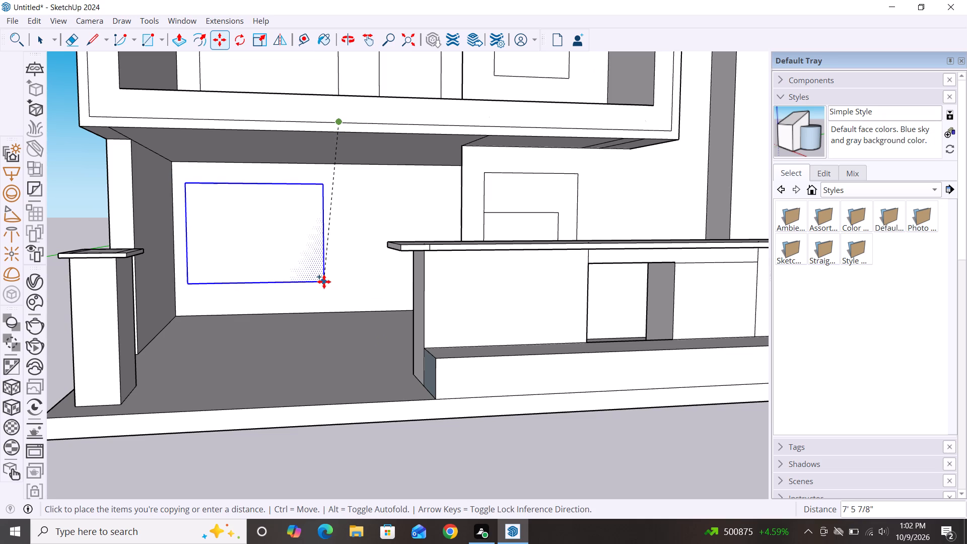
{"action": "left_click", "coordinate": [326, 282]}
{"action": "key", "text": "space"}
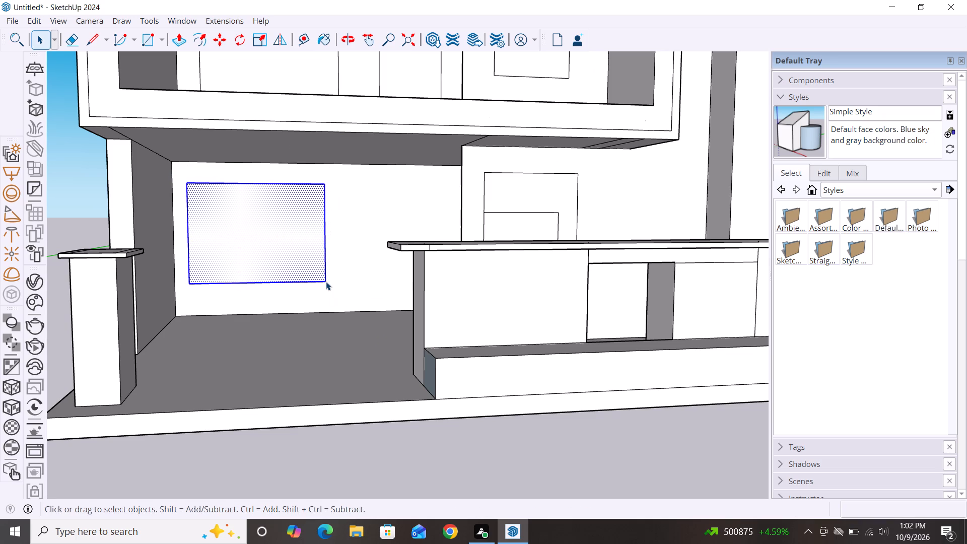
Move the copied ground-floor window about 6" lower on the back wall.
{"action": "scroll", "coordinate": [311, 190], "scroll_direction": "down", "scroll_amount": 6}
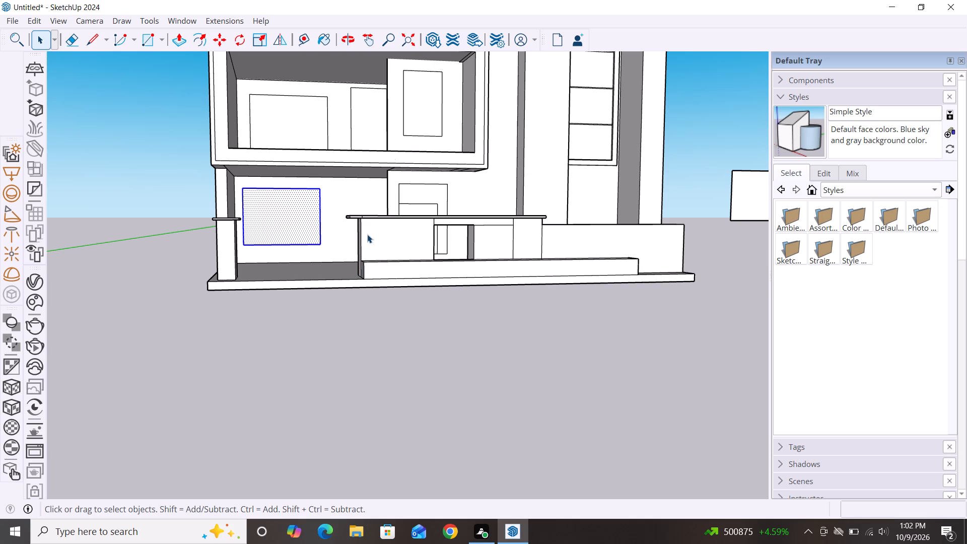
{"action": "middle_click_drag", "start_coordinate": [366, 194], "coordinate": [364, 231]}
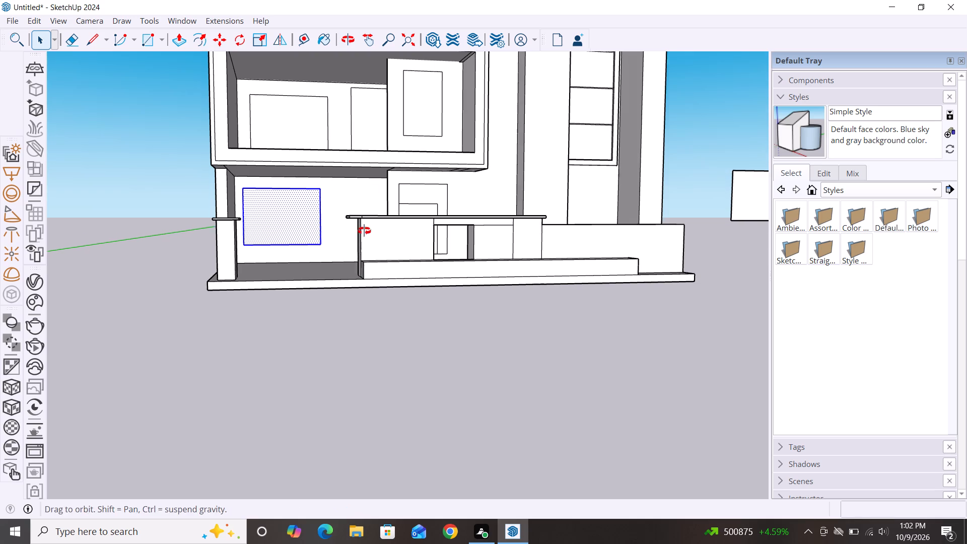
{"action": "middle_click_drag", "start_coordinate": [364, 231], "coordinate": [364, 240]}
{"action": "middle_click_drag", "start_coordinate": [339, 157], "coordinate": [339, 131]}
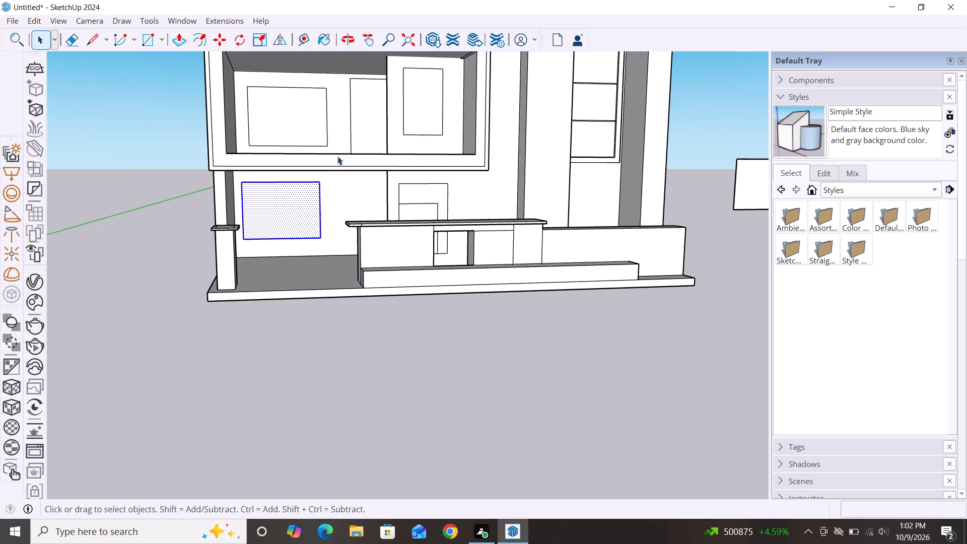
{"action": "scroll", "coordinate": [343, 191], "scroll_direction": "up", "scroll_amount": 3}
{"action": "key", "text": "m"}
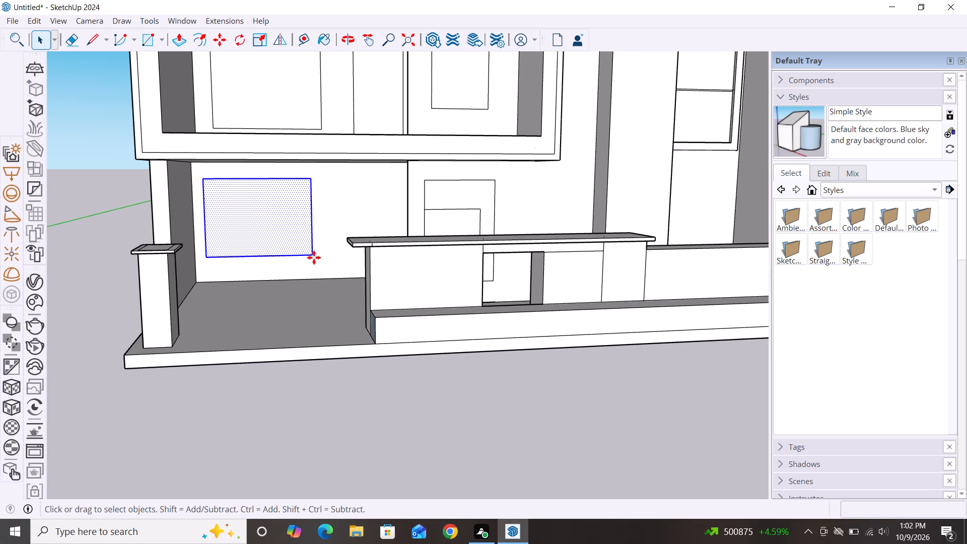
{"action": "left_click", "coordinate": [310, 254]}
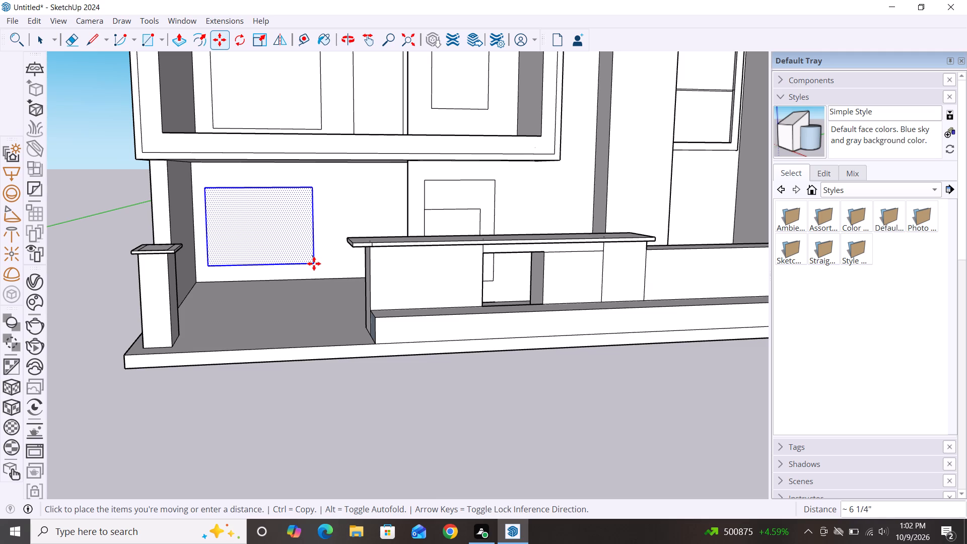
{"action": "left_click", "coordinate": [313, 263]}
{"action": "key", "text": "space"}
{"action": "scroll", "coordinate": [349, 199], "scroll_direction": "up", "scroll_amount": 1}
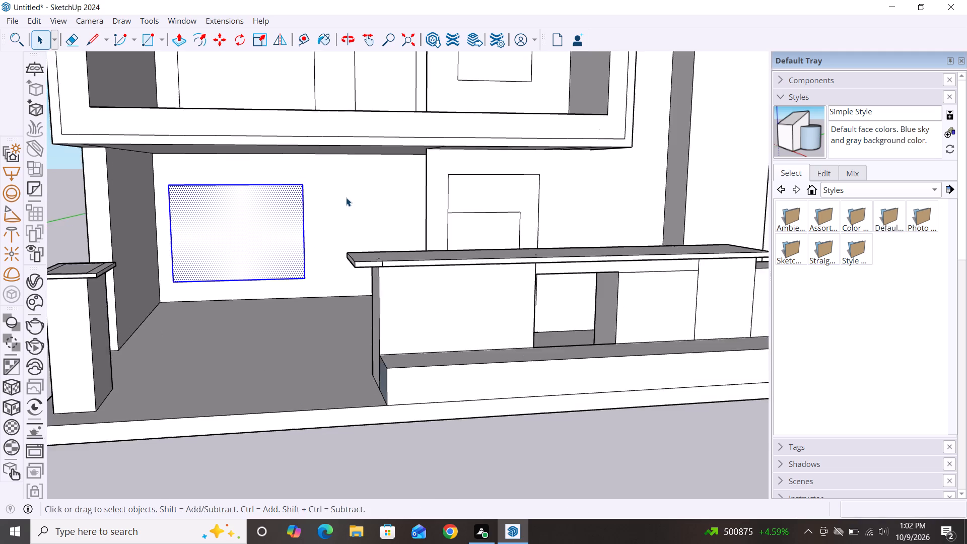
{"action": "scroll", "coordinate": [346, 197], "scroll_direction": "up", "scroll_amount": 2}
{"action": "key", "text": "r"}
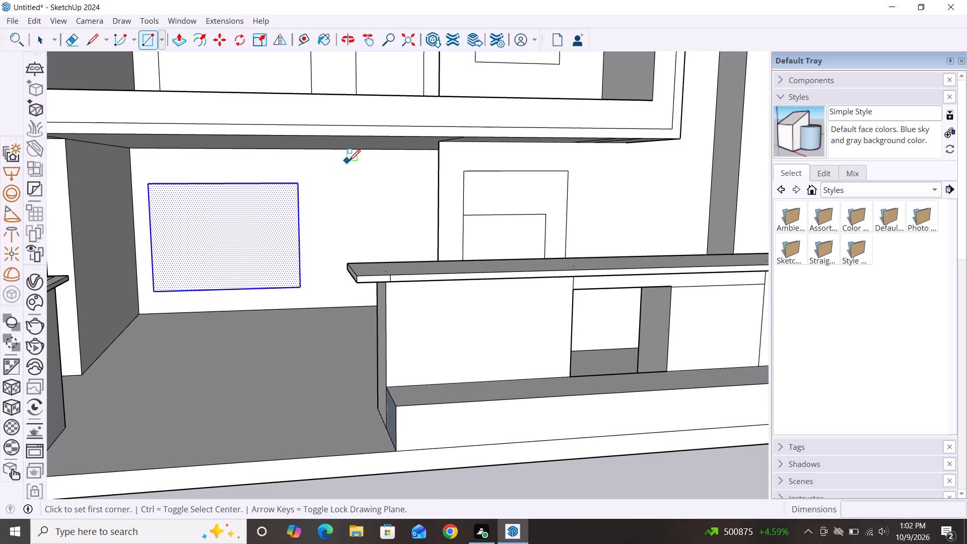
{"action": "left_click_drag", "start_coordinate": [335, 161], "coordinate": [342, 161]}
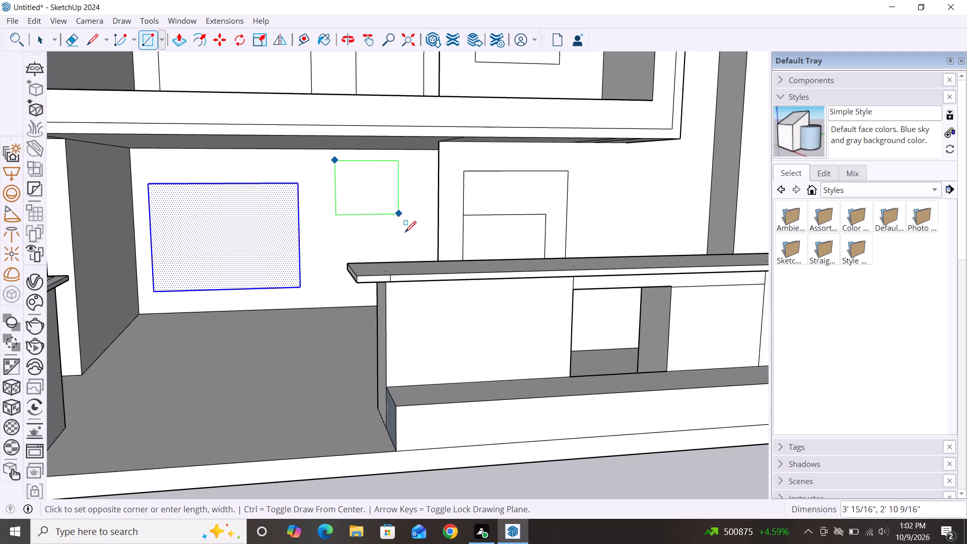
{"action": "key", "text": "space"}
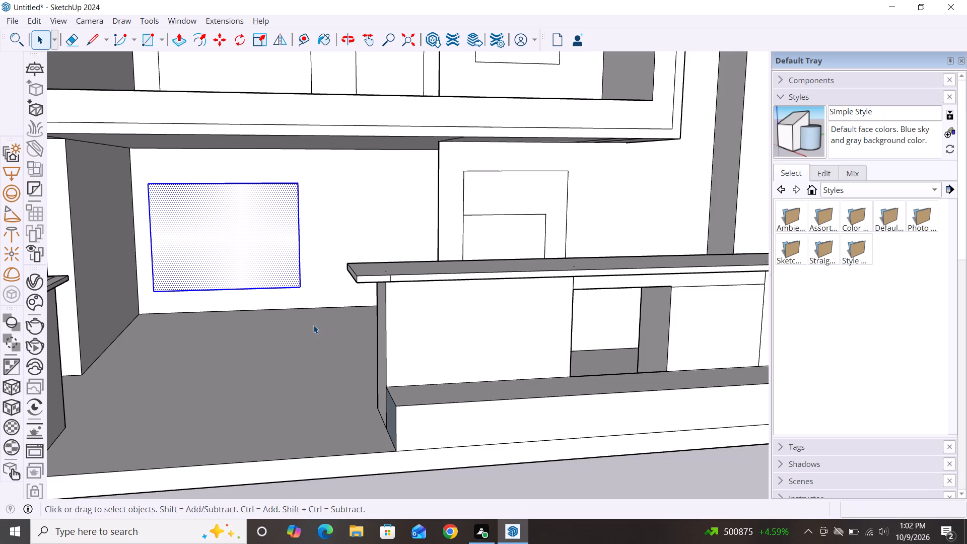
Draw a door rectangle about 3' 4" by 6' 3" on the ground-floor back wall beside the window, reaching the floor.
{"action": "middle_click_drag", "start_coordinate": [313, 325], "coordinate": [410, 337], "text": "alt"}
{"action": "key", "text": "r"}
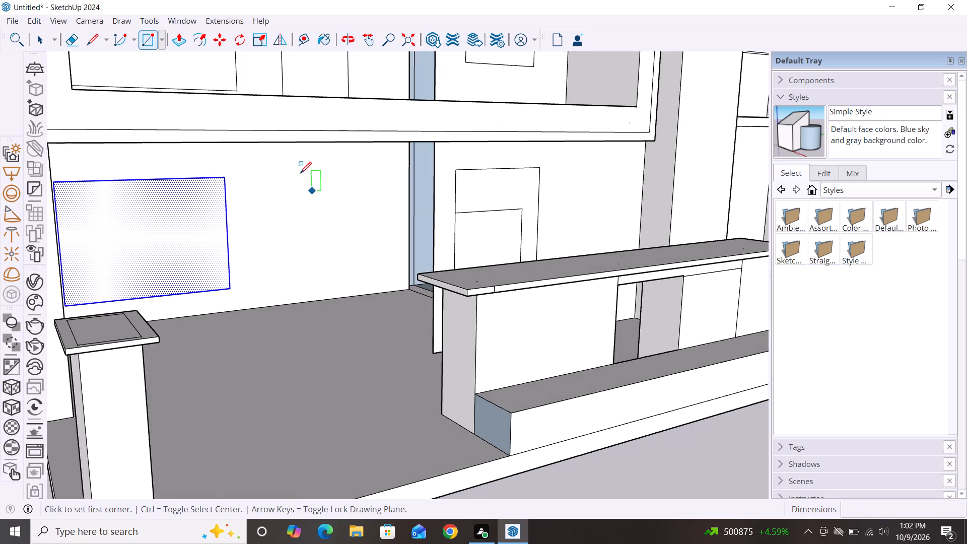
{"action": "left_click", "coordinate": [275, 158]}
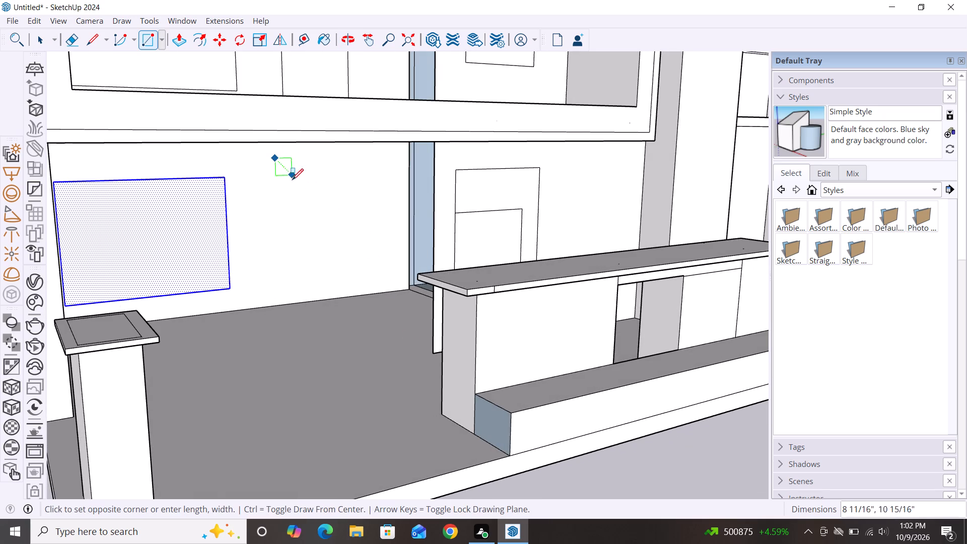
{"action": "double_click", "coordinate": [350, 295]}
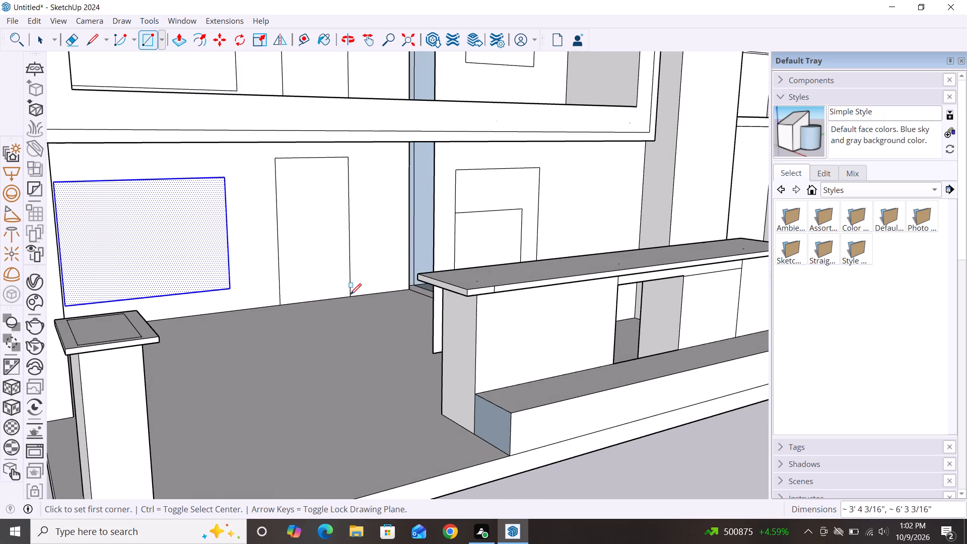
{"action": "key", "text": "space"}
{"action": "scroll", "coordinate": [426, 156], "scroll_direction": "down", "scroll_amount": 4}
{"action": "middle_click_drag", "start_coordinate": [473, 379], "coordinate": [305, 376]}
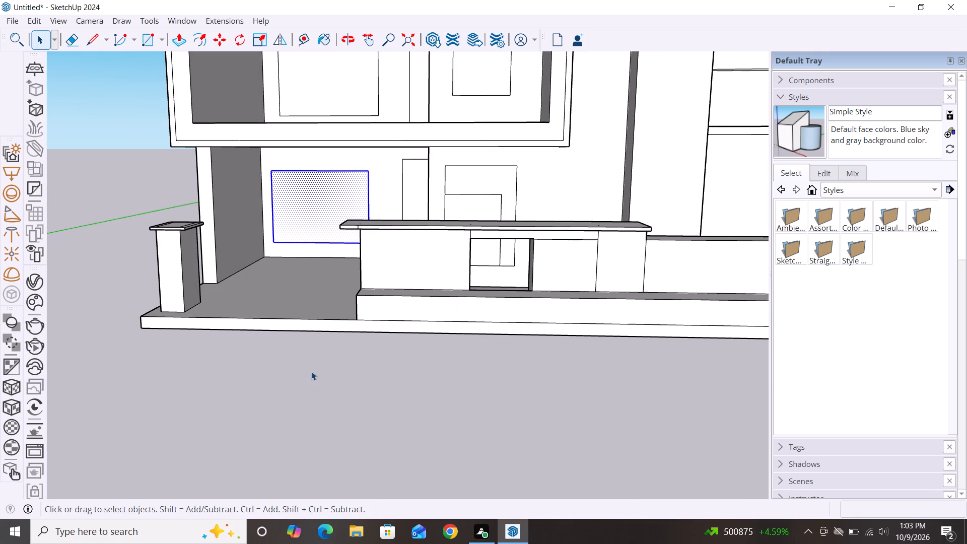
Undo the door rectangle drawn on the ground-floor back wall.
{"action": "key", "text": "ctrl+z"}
Draw a door rectangle about 5' 11" high between the ground-floor window and the wall corner, reaching the floor.
{"action": "middle_click_drag", "start_coordinate": [384, 275], "coordinate": [447, 289]}
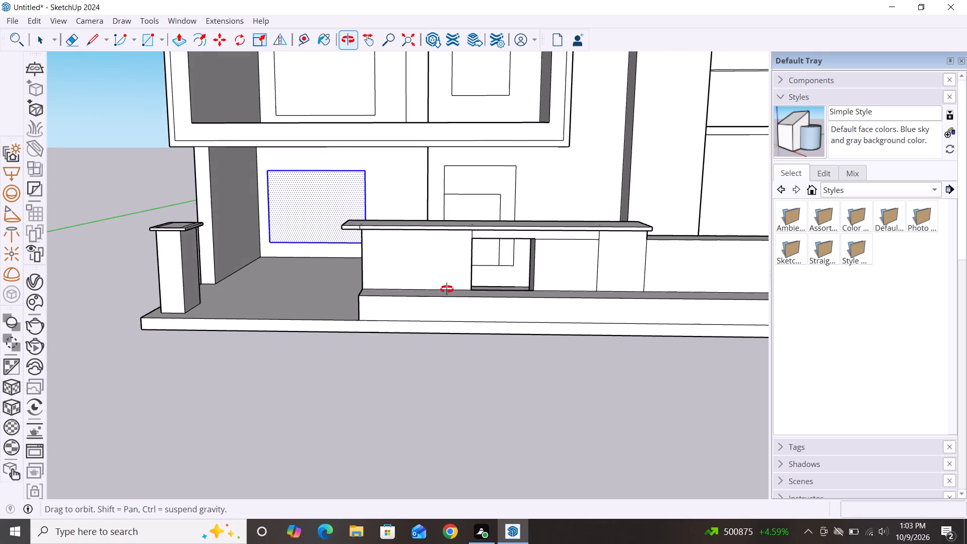
{"action": "middle_click_drag", "start_coordinate": [447, 289], "coordinate": [482, 297]}
{"action": "scroll", "coordinate": [343, 178], "scroll_direction": "up", "scroll_amount": 4}
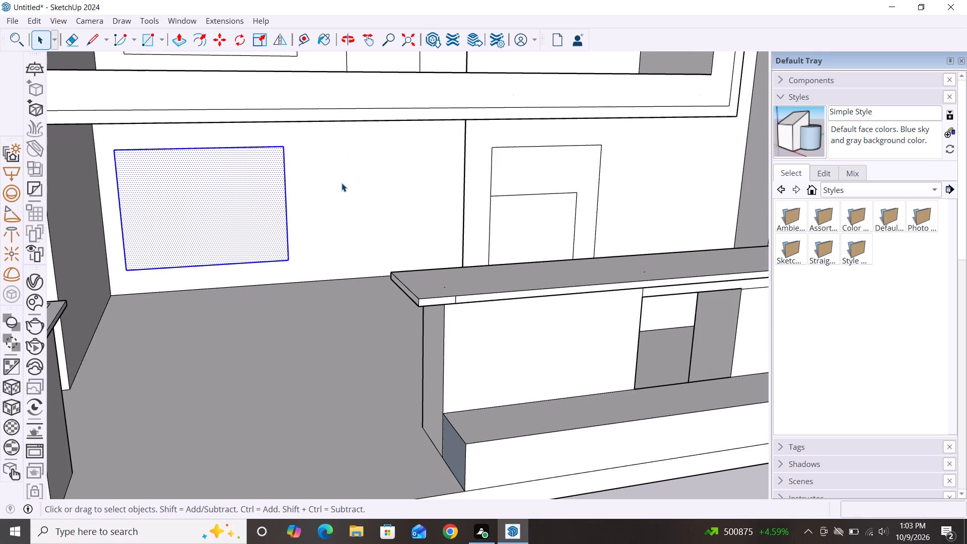
{"action": "key", "text": "r"}
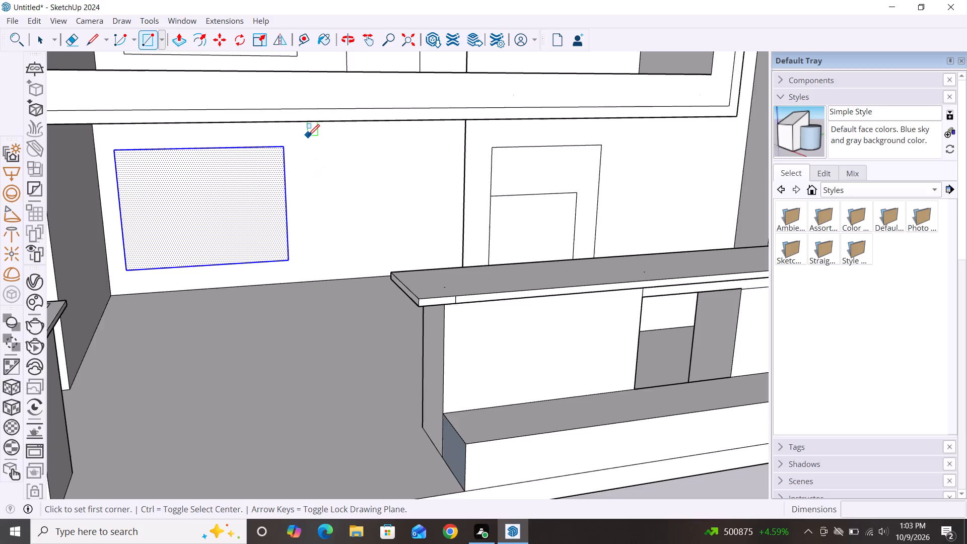
{"action": "left_click", "coordinate": [310, 136]}
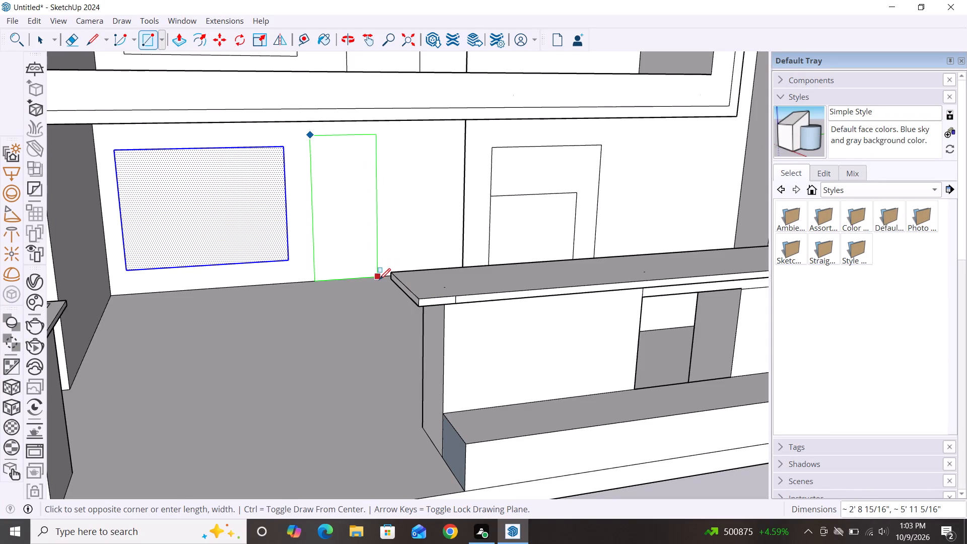
{"action": "scroll", "coordinate": [379, 280], "scroll_direction": "up", "scroll_amount": 4}
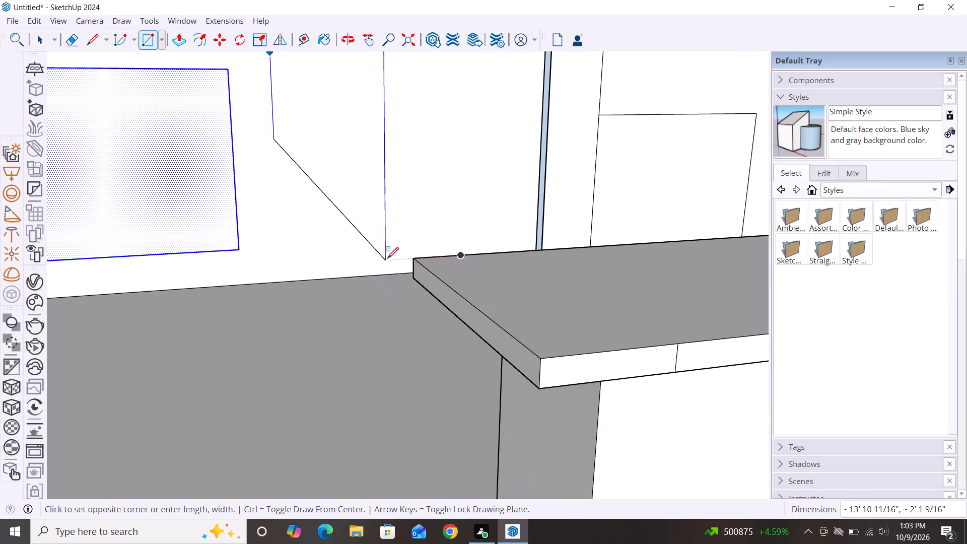
{"action": "left_click", "coordinate": [399, 277]}
{"action": "key", "text": "space"}
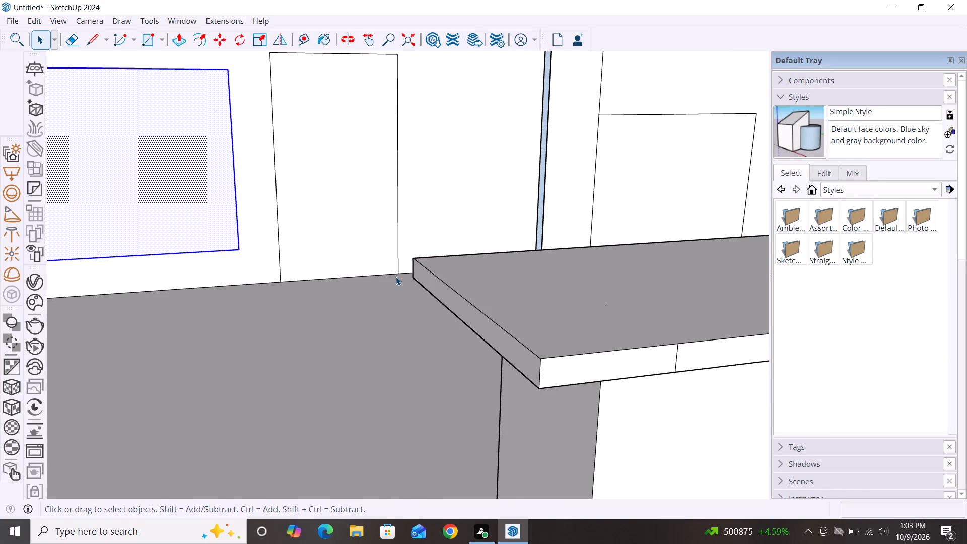
{"action": "scroll", "coordinate": [394, 202], "scroll_direction": "down", "scroll_amount": 12}
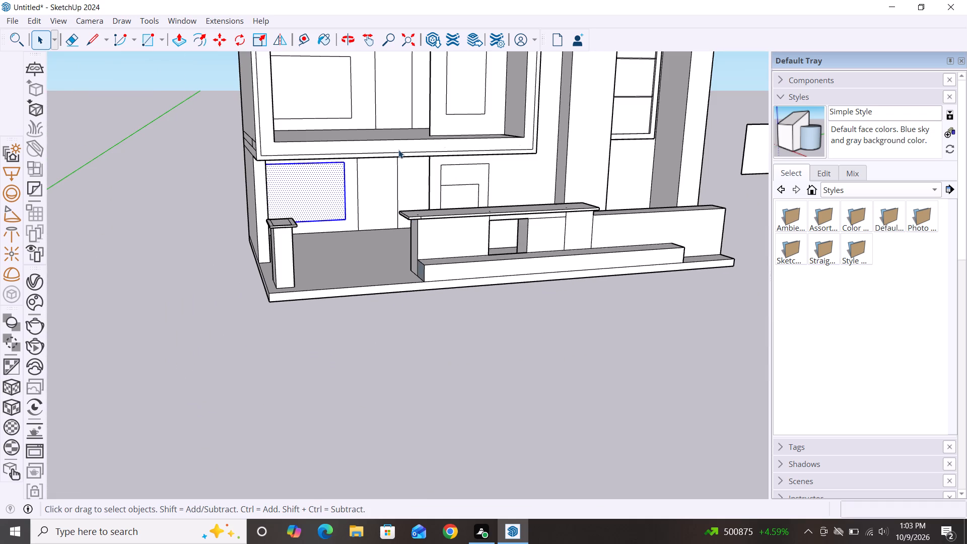
Offset the outline of the freestanding rectangle beside the house inward about 4 3/8" to form a window frame.
{"action": "left_click", "coordinate": [269, 417]}
{"action": "scroll", "coordinate": [229, 266], "scroll_direction": "down", "scroll_amount": 5}
{"action": "scroll", "coordinate": [242, 208], "scroll_direction": "down", "scroll_amount": 2}
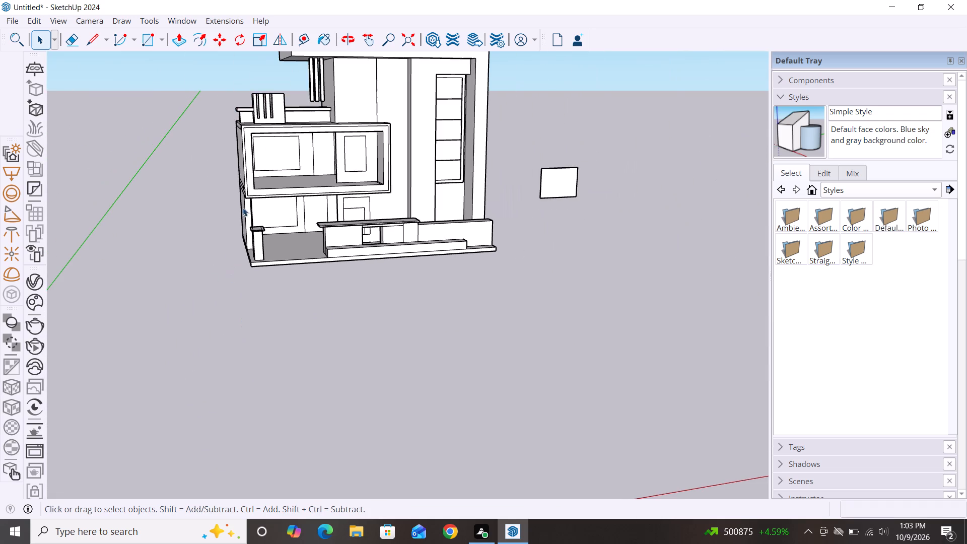
{"action": "middle_click_drag", "start_coordinate": [425, 372], "coordinate": [360, 361]}
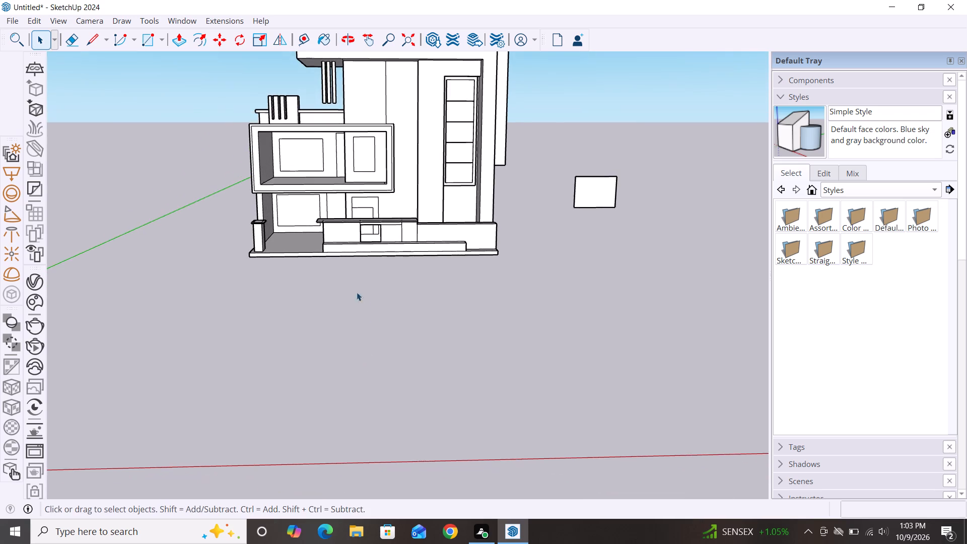
{"action": "scroll", "coordinate": [353, 283], "scroll_direction": "up", "scroll_amount": 3}
{"action": "scroll", "coordinate": [353, 283], "scroll_direction": "down", "scroll_amount": 5}
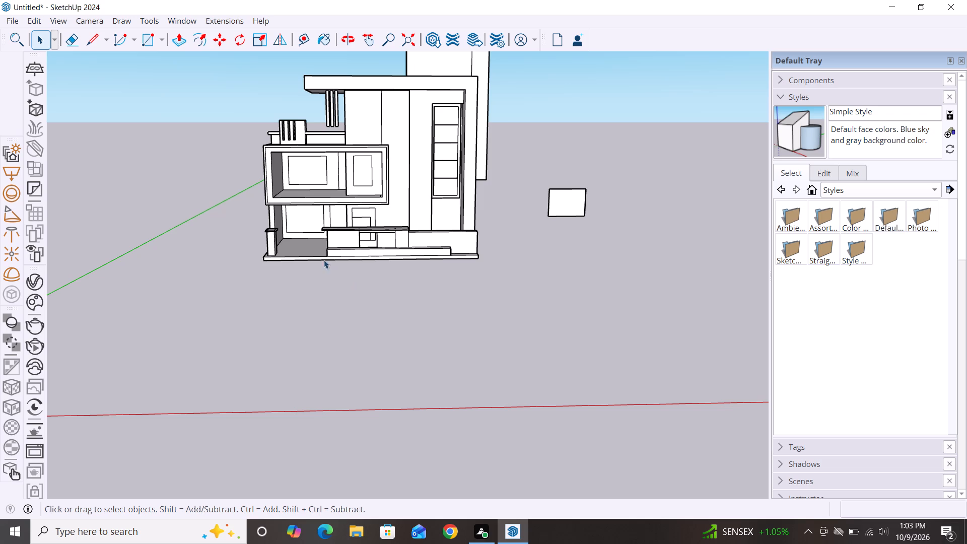
{"action": "scroll", "coordinate": [149, 300], "scroll_direction": "down", "scroll_amount": 2}
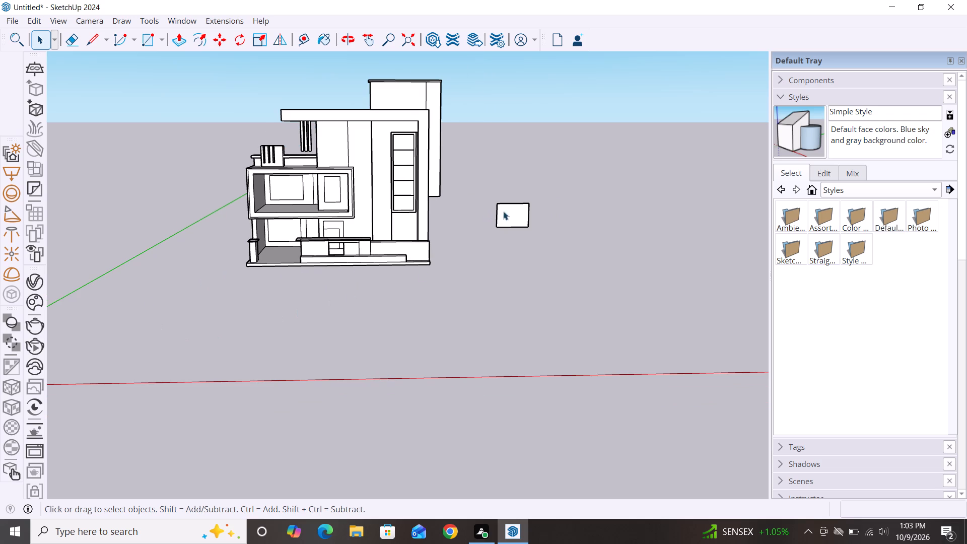
{"action": "scroll", "coordinate": [518, 211], "scroll_direction": "up", "scroll_amount": 5}
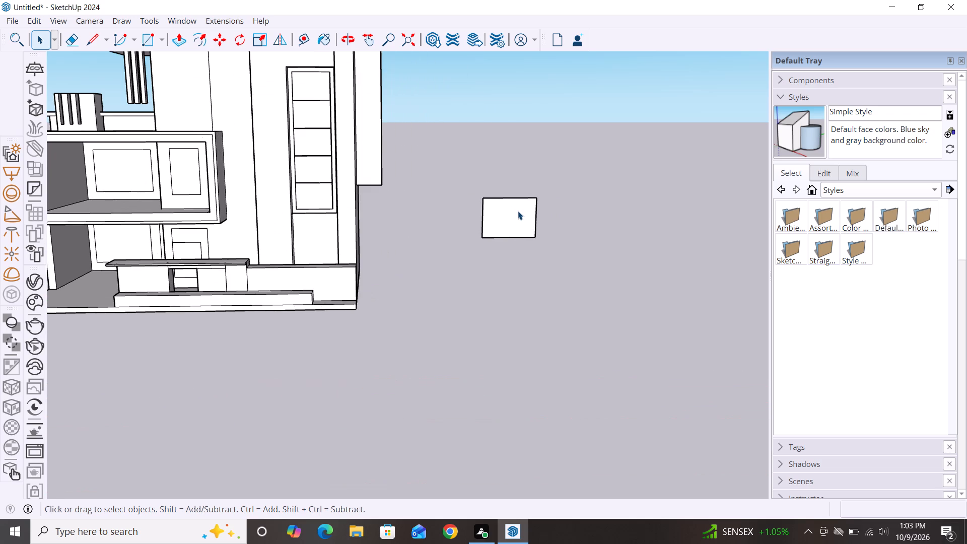
{"action": "key", "text": "f"}
{"action": "left_click", "coordinate": [514, 230]}
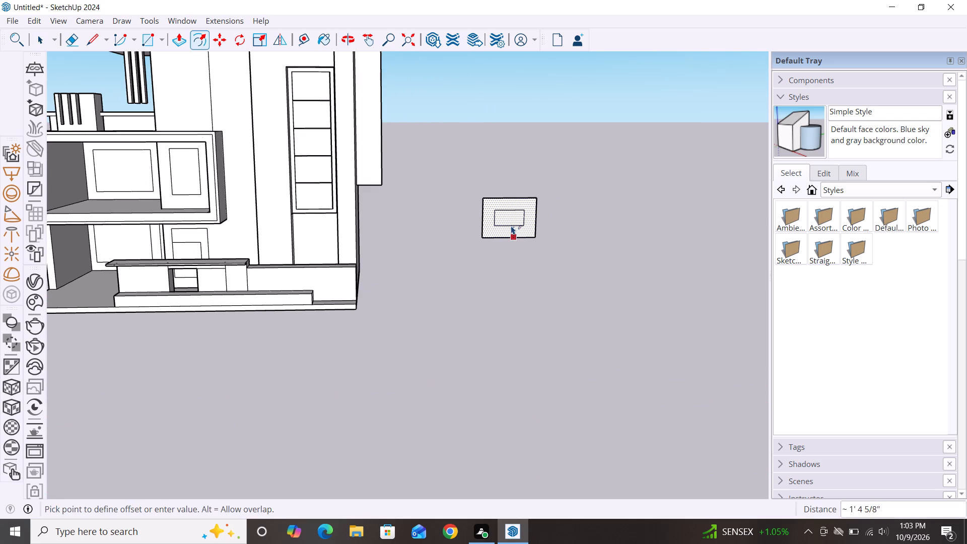
{"action": "scroll", "coordinate": [514, 224], "scroll_direction": "up", "scroll_amount": 8}
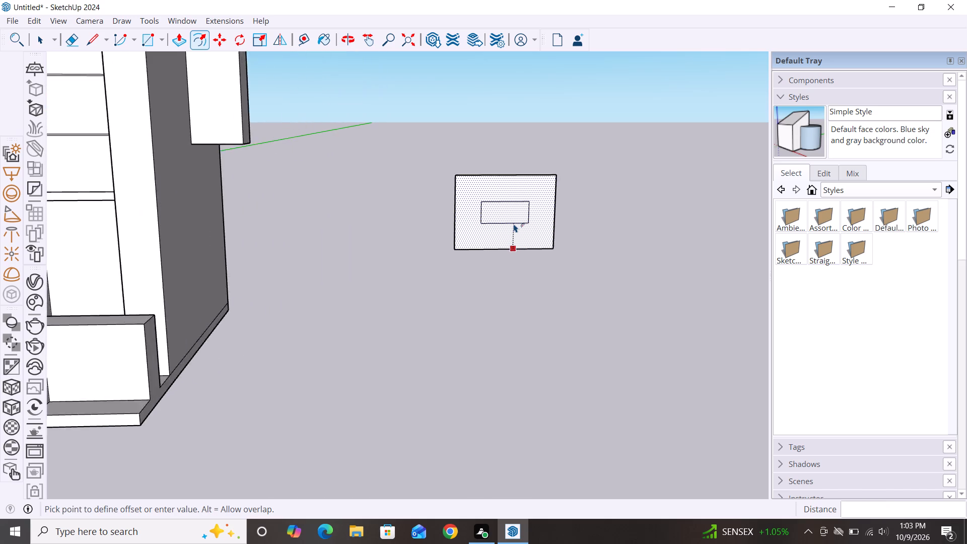
{"action": "scroll", "coordinate": [514, 224], "scroll_direction": "up", "scroll_amount": 4}
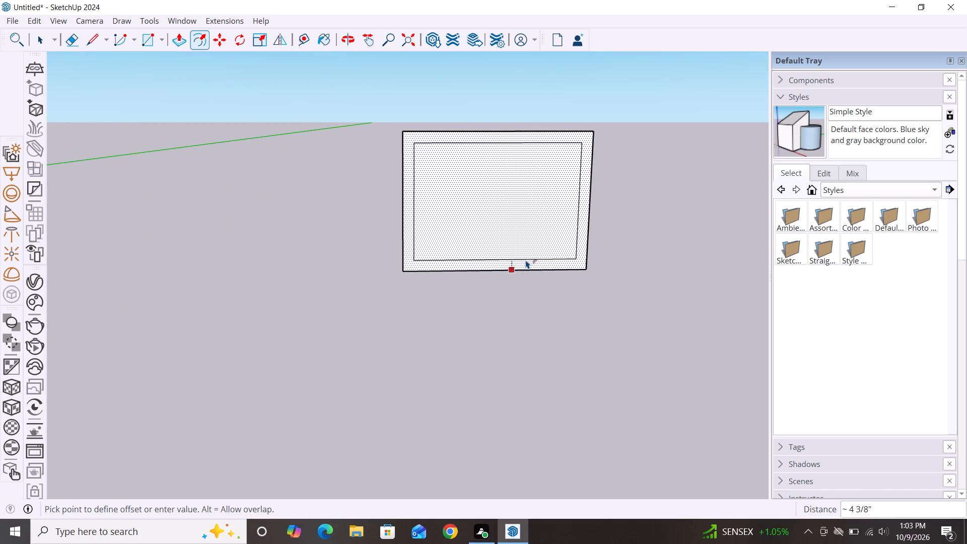
{"action": "left_click", "coordinate": [526, 260]}
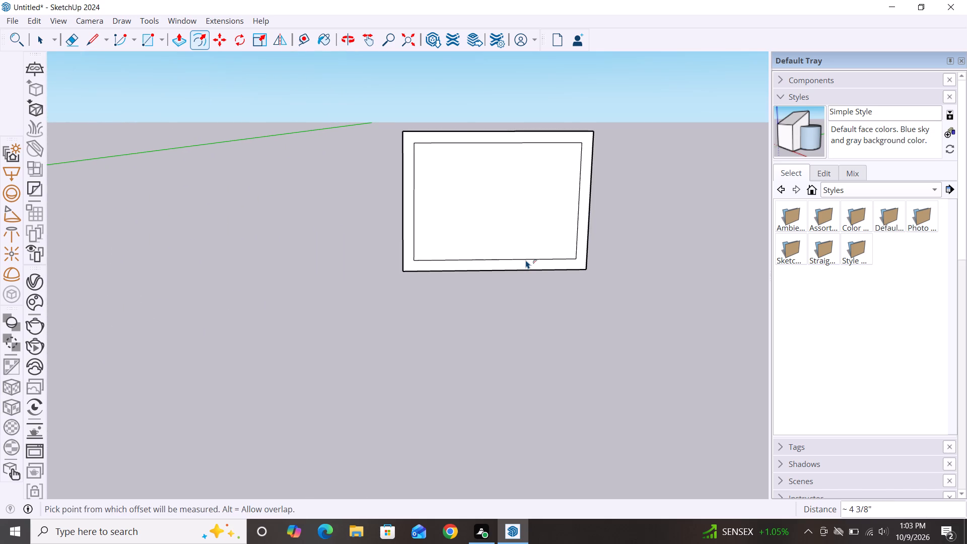
{"action": "key", "text": "space"}
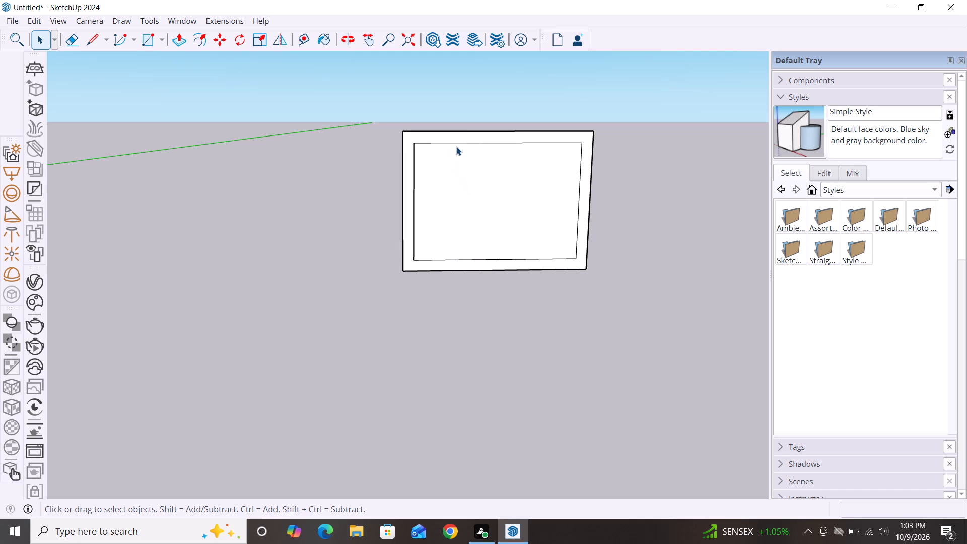
Draw a vertical line about 3' 10" long across the inner frame opening, roughly a quarter of its width from one side.
{"action": "key", "text": "l"}
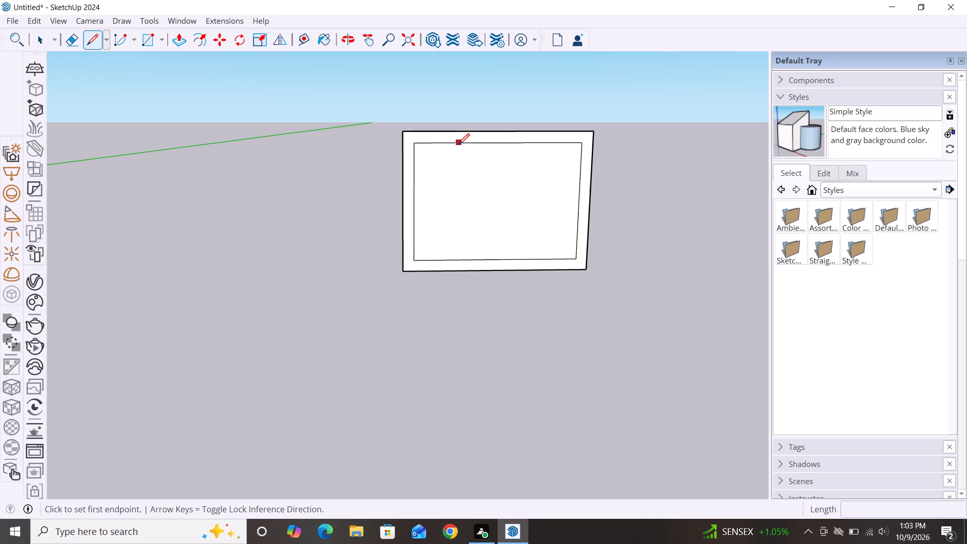
{"action": "left_click", "coordinate": [453, 146]}
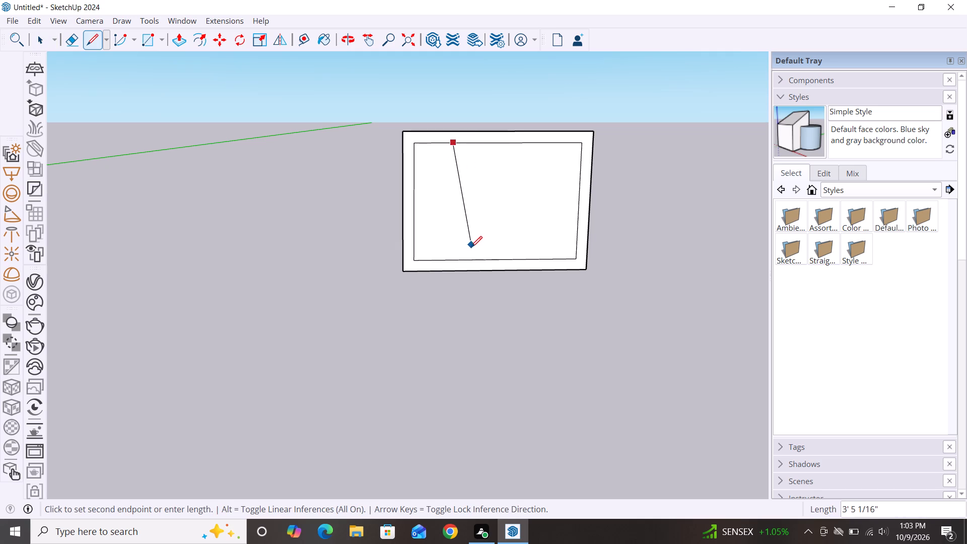
{"action": "left_click", "coordinate": [455, 260]}
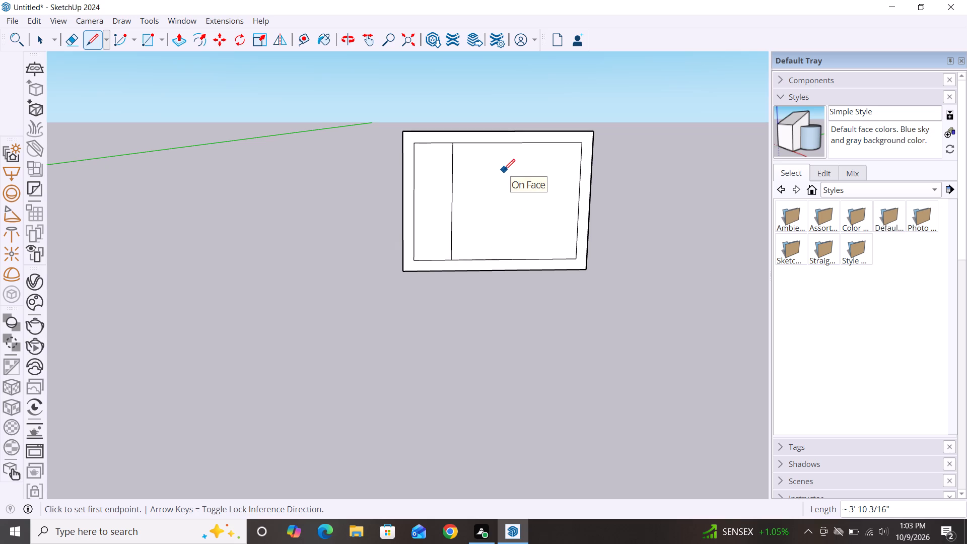
{"action": "key", "text": "space"}
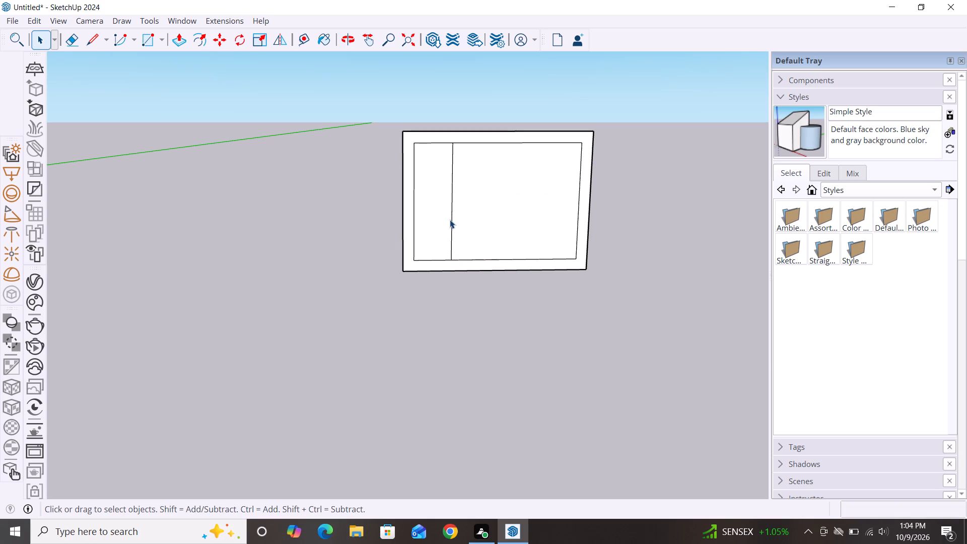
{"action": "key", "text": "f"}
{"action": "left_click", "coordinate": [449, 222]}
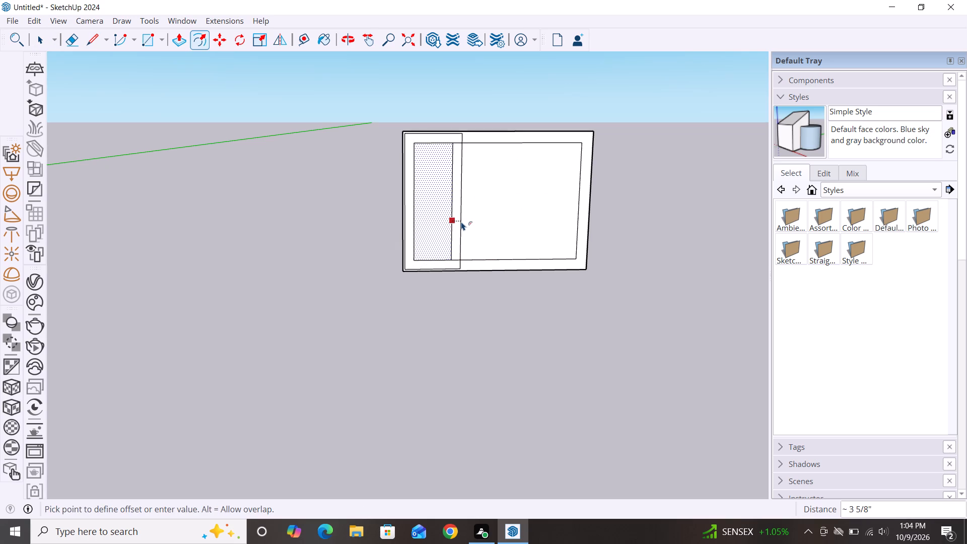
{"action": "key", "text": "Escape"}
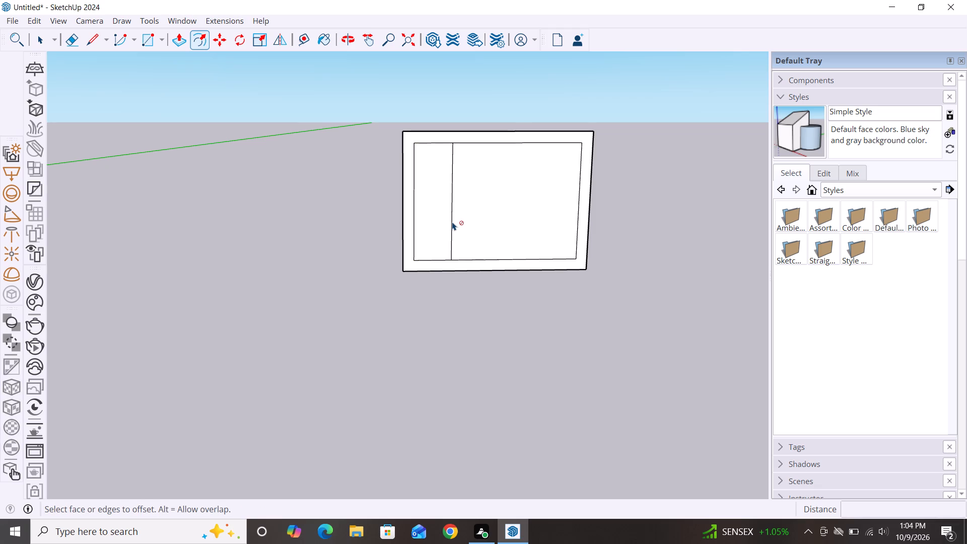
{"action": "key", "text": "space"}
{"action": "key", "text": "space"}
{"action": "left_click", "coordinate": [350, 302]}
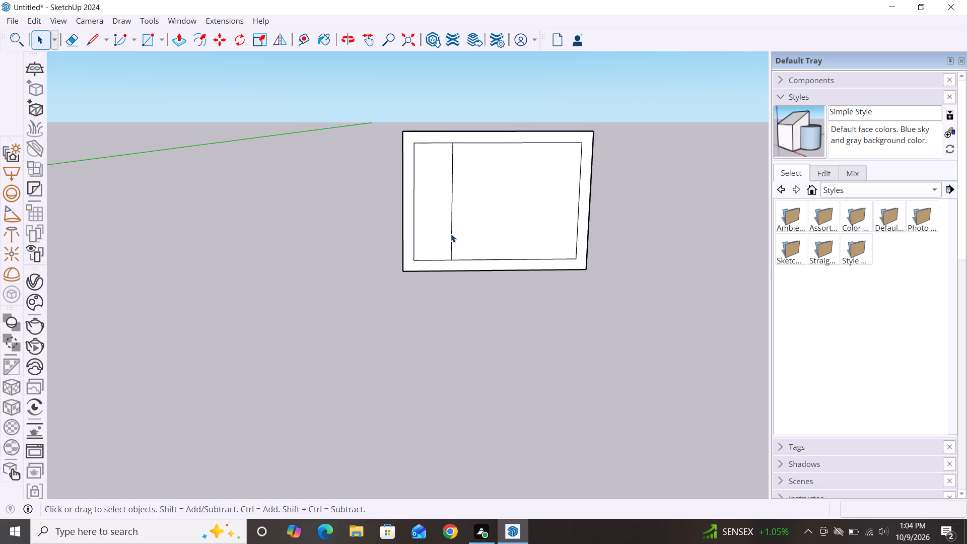
Copy the vertical line a short distance toward the middle of the opening to form the first narrow mullion.
{"action": "left_click", "coordinate": [451, 234]}
{"action": "key", "text": "m"}
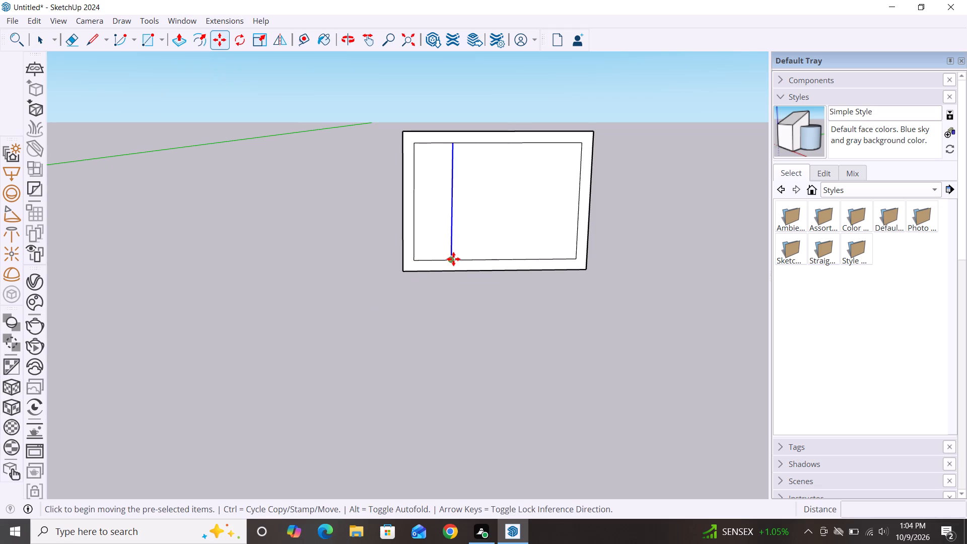
{"action": "left_click", "coordinate": [453, 259]}
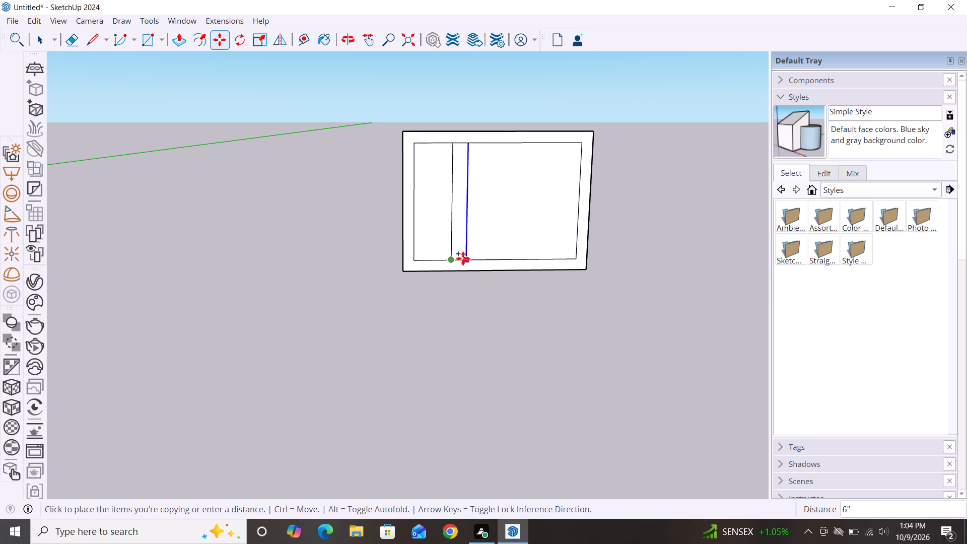
{"action": "scroll", "coordinate": [452, 256], "scroll_direction": "up", "scroll_amount": 9}
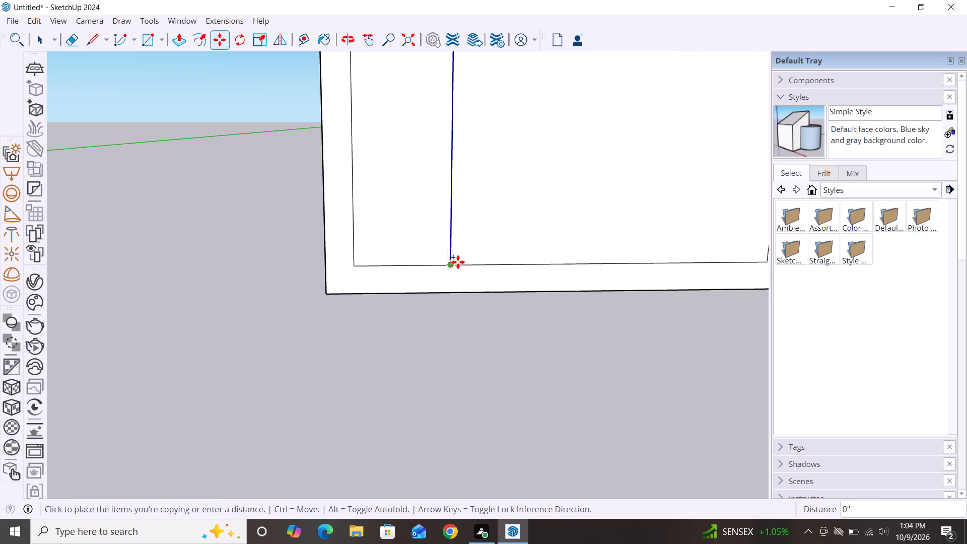
{"action": "left_click", "coordinate": [460, 264]}
{"action": "key", "text": "space"}
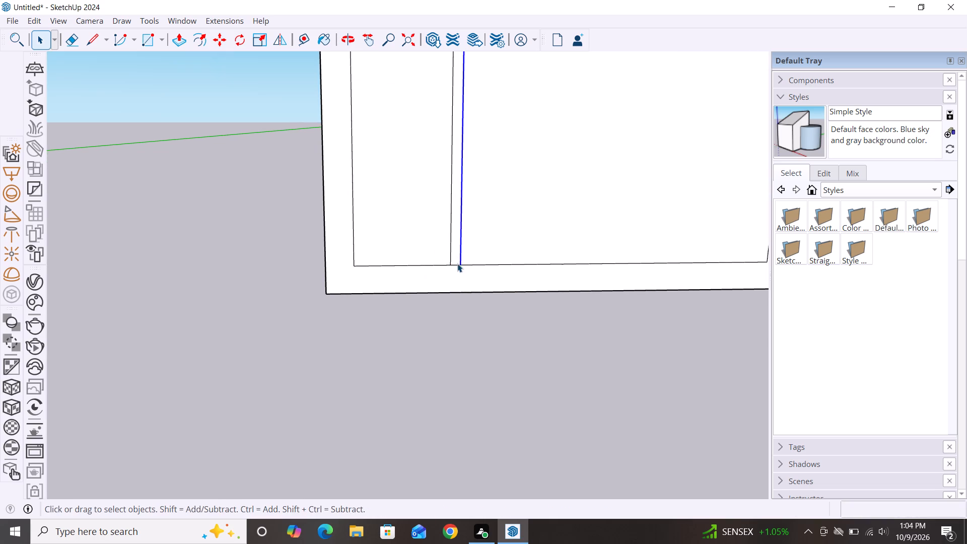
{"action": "scroll", "coordinate": [366, 247], "scroll_direction": "down", "scroll_amount": 7}
{"action": "scroll", "coordinate": [440, 313], "scroll_direction": "down", "scroll_amount": 2}
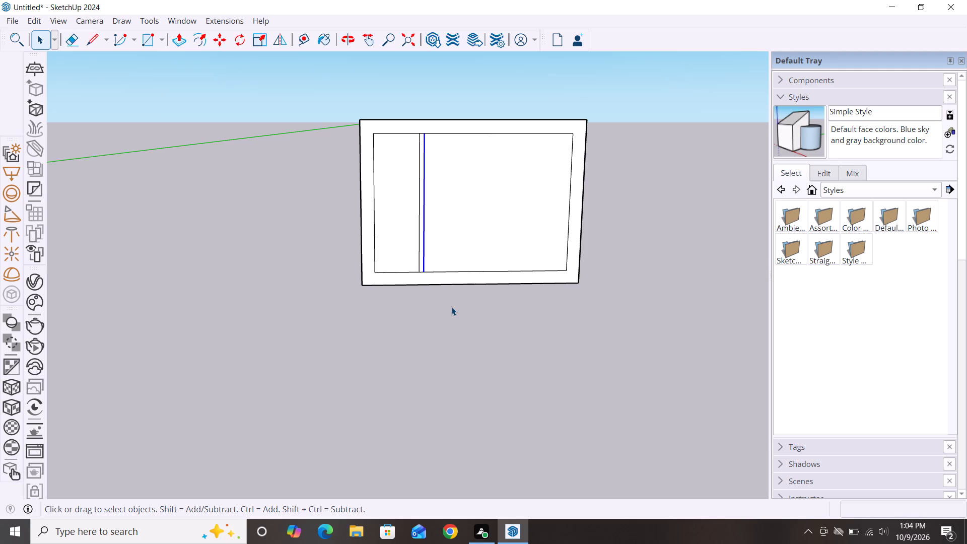
Draw a second mullion near the middle of the opening as two full-height vertical lines about 1 3/4" apart.
{"action": "key", "text": "l"}
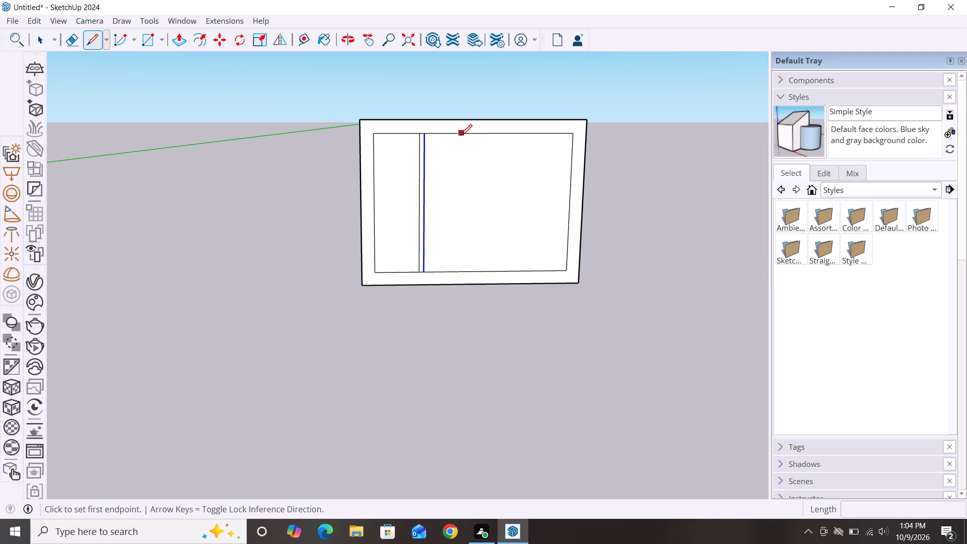
{"action": "left_click", "coordinate": [464, 135]}
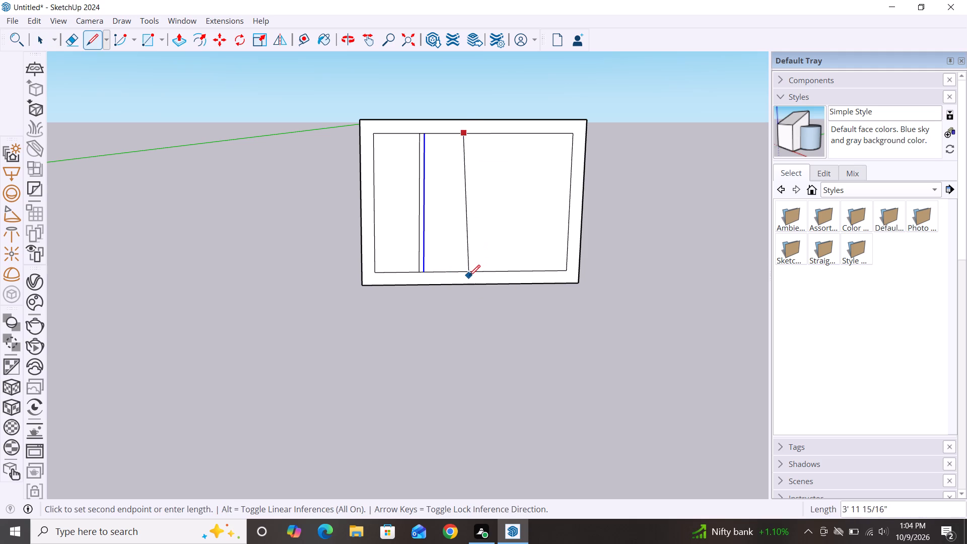
{"action": "left_click", "coordinate": [465, 271]}
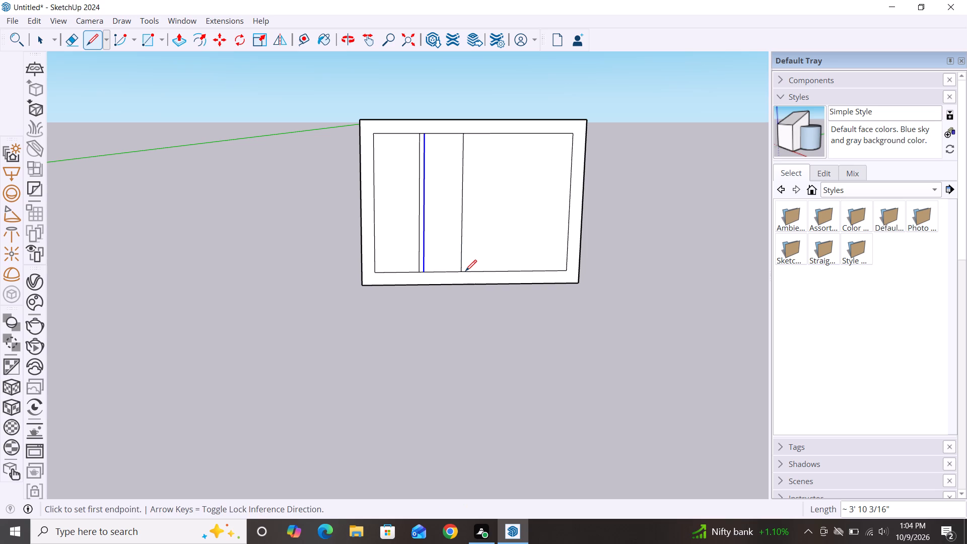
{"action": "key", "text": "space"}
{"action": "left_click", "coordinate": [461, 254]}
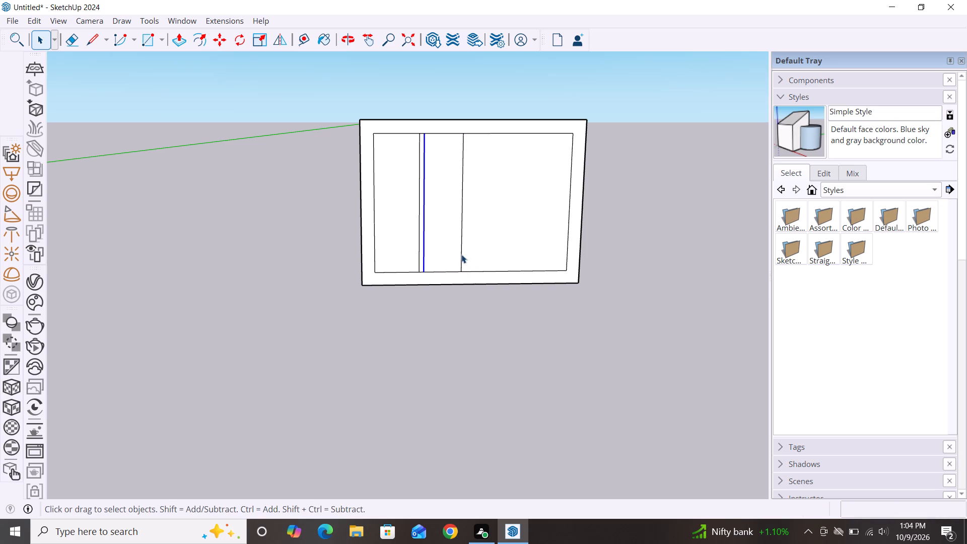
{"action": "key", "text": "m"}
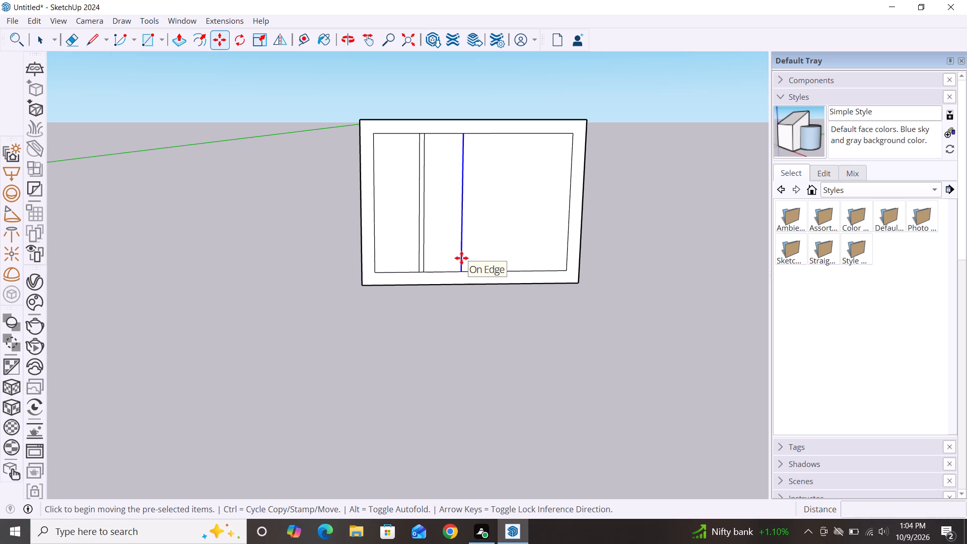
{"action": "left_click", "coordinate": [460, 270]}
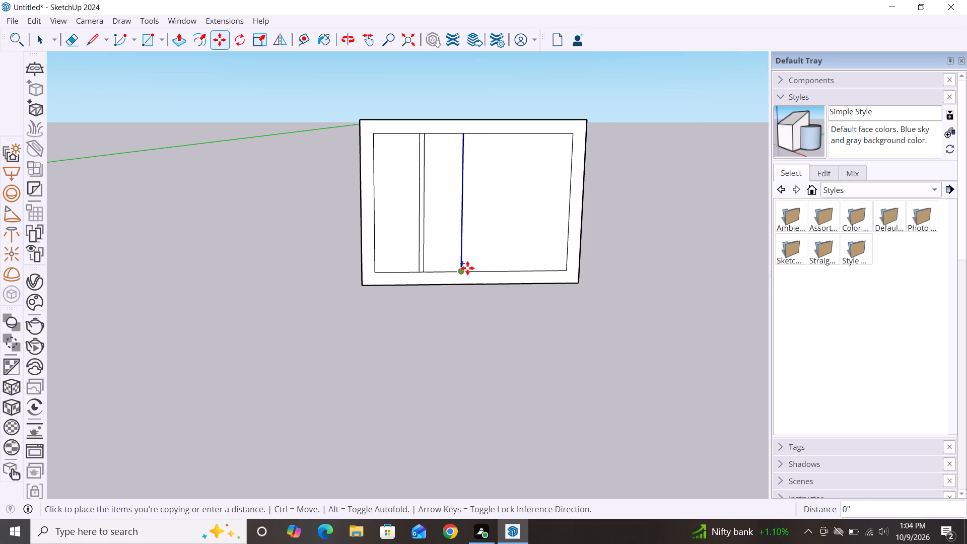
{"action": "scroll", "coordinate": [472, 268], "scroll_direction": "up", "scroll_amount": 4}
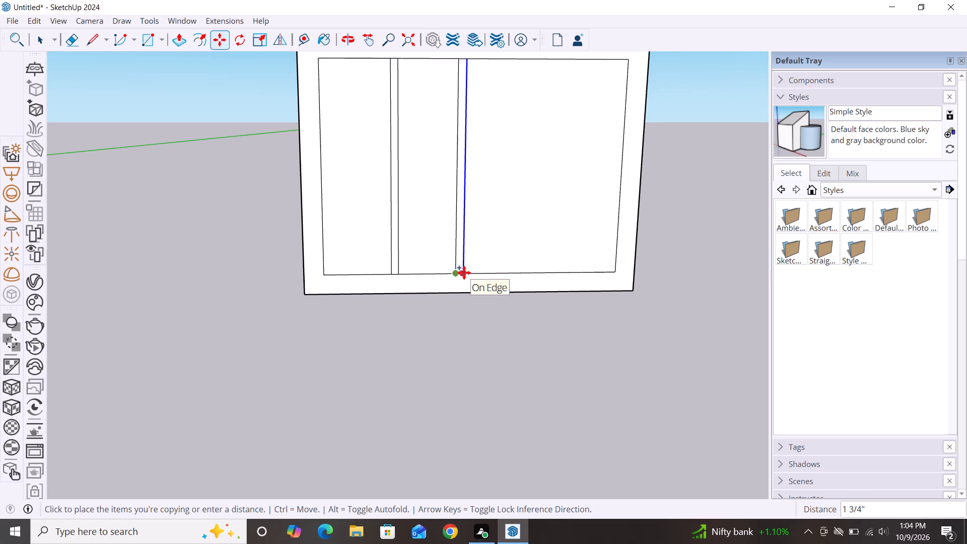
{"action": "left_click", "coordinate": [464, 273]}
{"action": "key", "text": "space"}
{"action": "scroll", "coordinate": [377, 332], "scroll_direction": "down", "scroll_amount": 3}
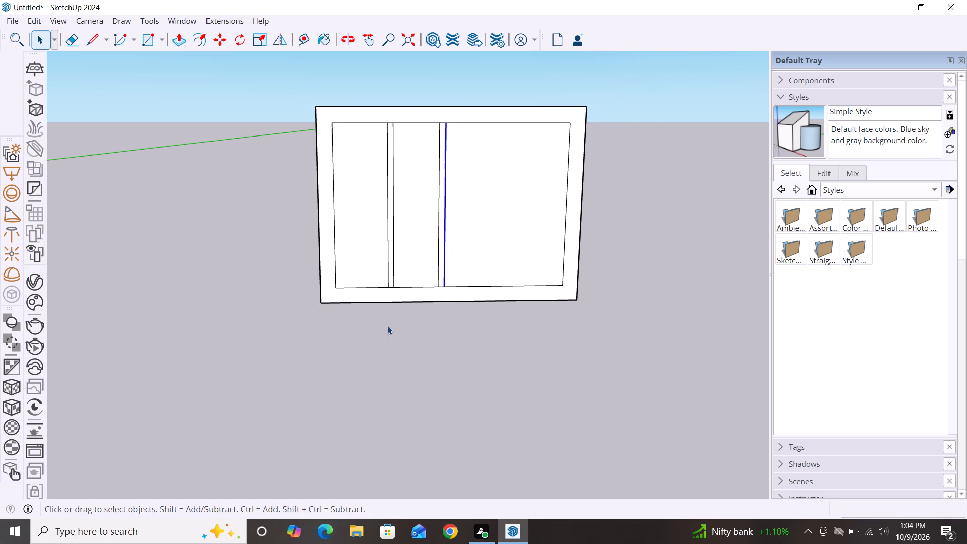
Draw a third vertical line about 3' 10" long across the opening, between the second mullion and the far side of the frame.
{"action": "key", "text": "l"}
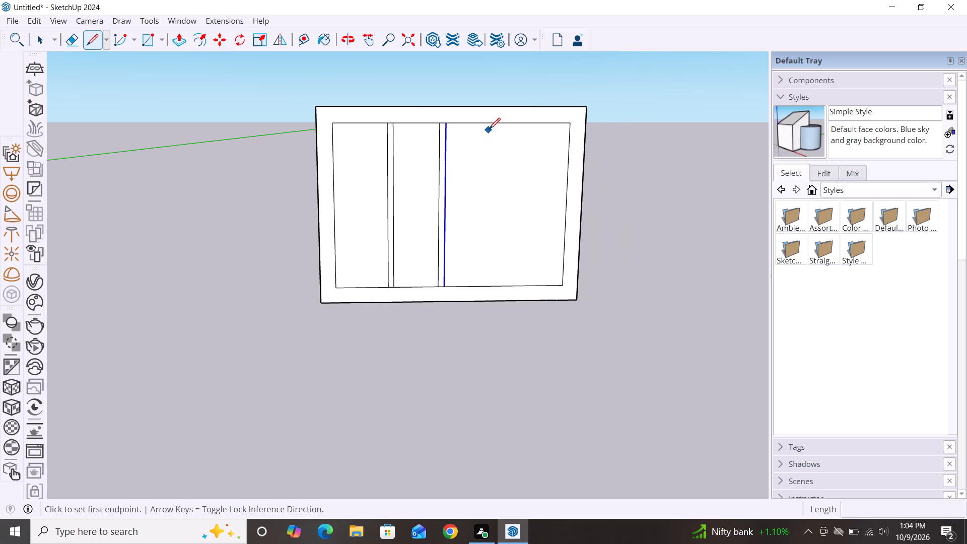
{"action": "left_click", "coordinate": [495, 125]}
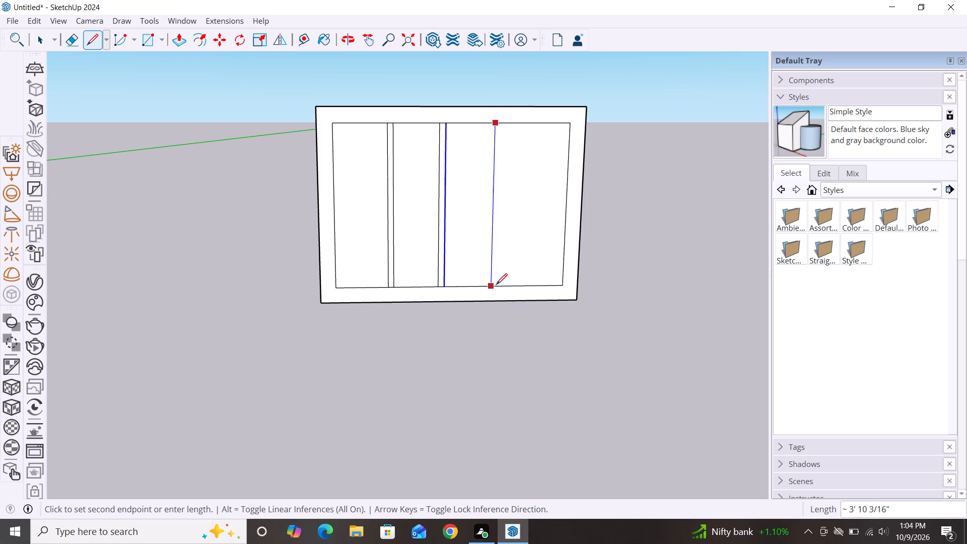
{"action": "left_click", "coordinate": [494, 286]}
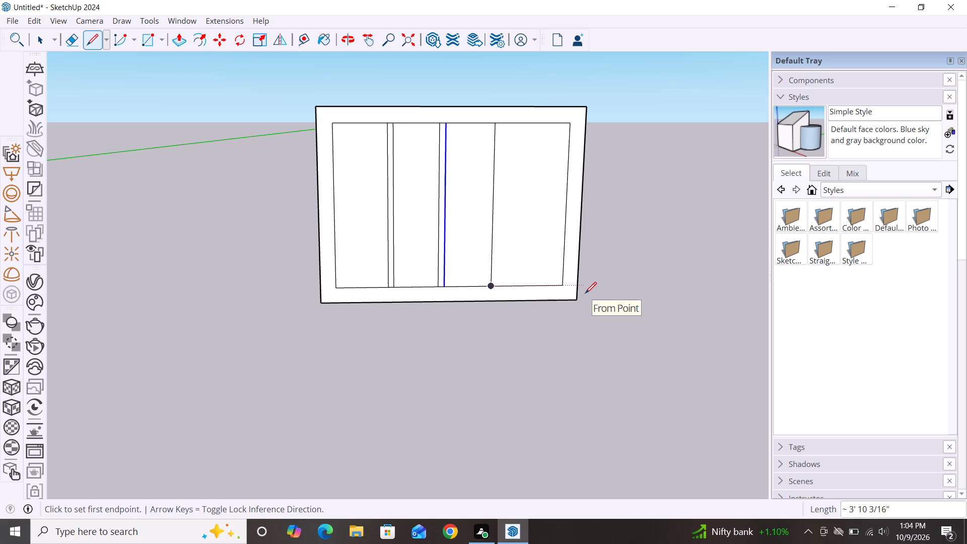
{"action": "key", "text": "space"}
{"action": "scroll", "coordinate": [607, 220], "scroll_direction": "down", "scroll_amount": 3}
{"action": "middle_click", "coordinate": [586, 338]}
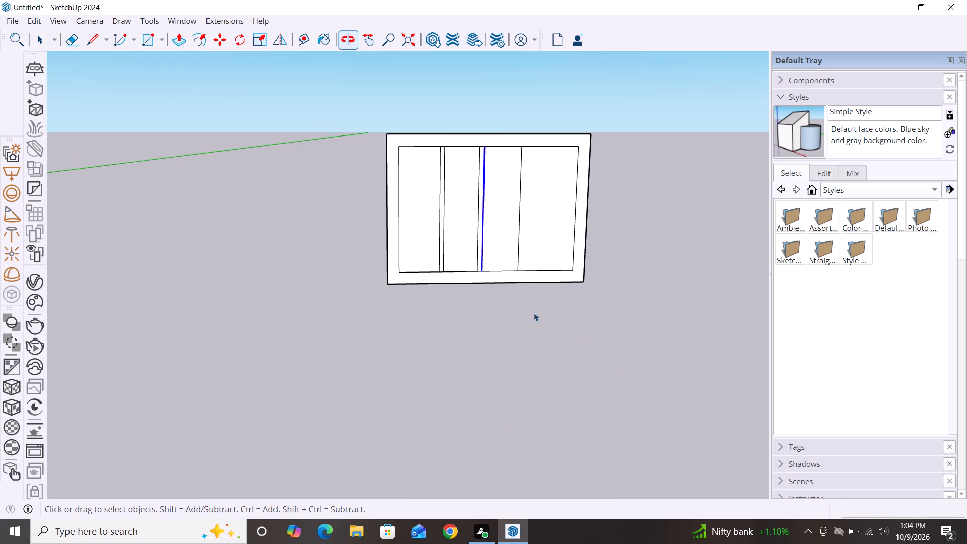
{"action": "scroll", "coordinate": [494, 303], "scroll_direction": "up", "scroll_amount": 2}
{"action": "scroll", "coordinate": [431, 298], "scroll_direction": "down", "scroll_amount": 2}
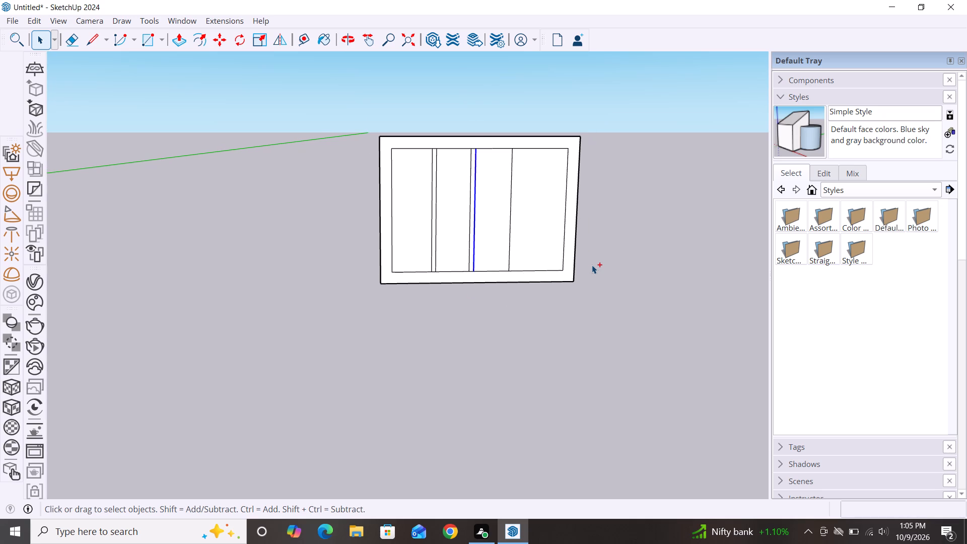
Undo all the vertical mullion lines drawn inside the inner frame opening, back to the empty frame.
{"action": "key", "text": "ctrl+z"}
{"action": "key", "text": "ctrl+z"}
{"action": "key", "text": "ctrl+z"}
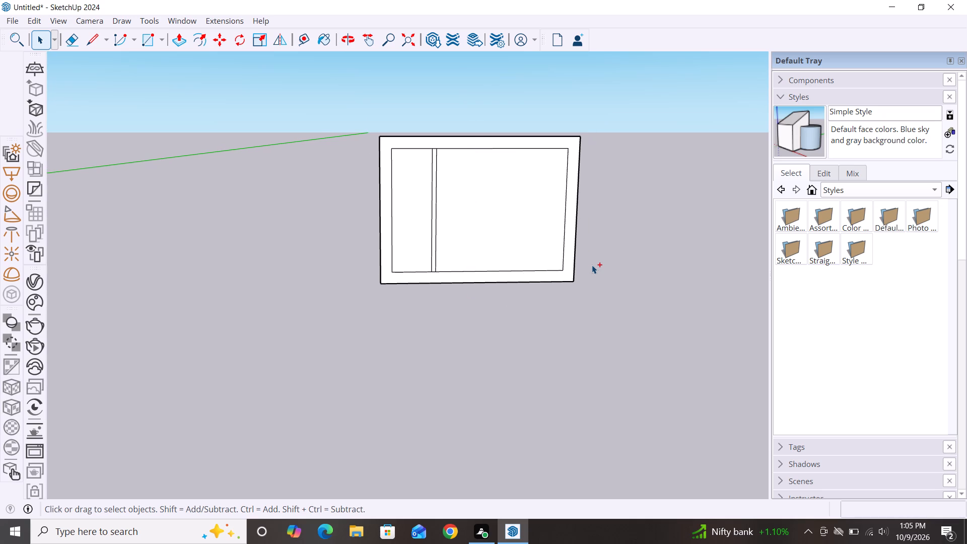
{"action": "key", "text": "ctrl+z"}
{"action": "key", "text": "ctrl+z"}
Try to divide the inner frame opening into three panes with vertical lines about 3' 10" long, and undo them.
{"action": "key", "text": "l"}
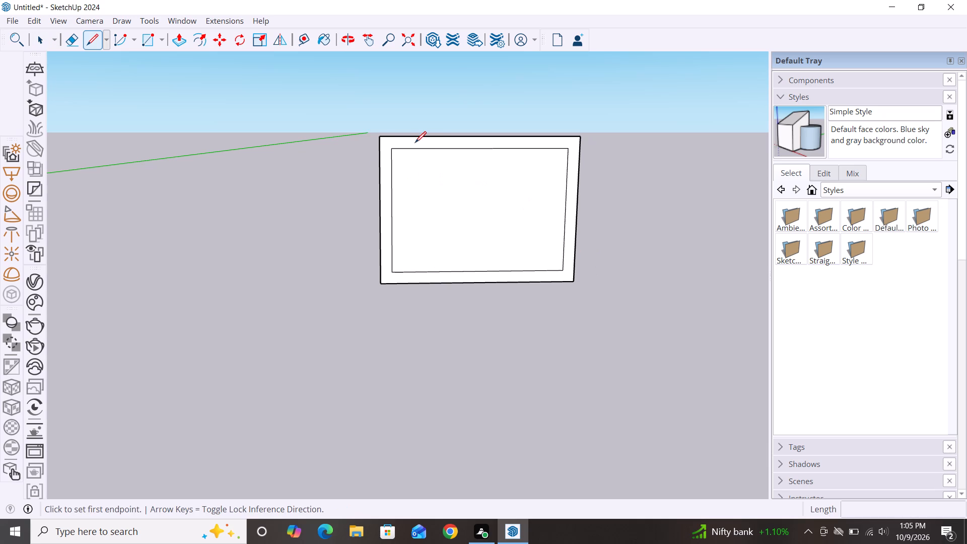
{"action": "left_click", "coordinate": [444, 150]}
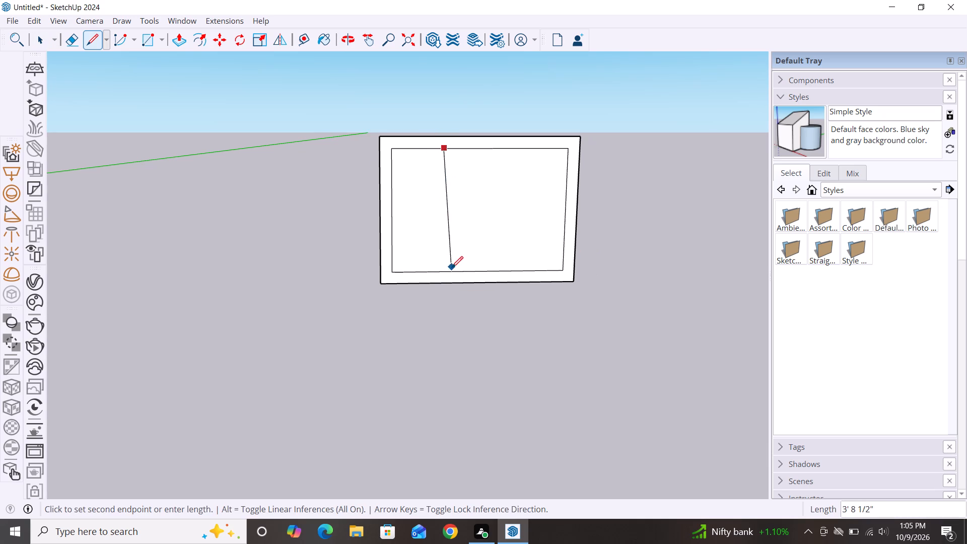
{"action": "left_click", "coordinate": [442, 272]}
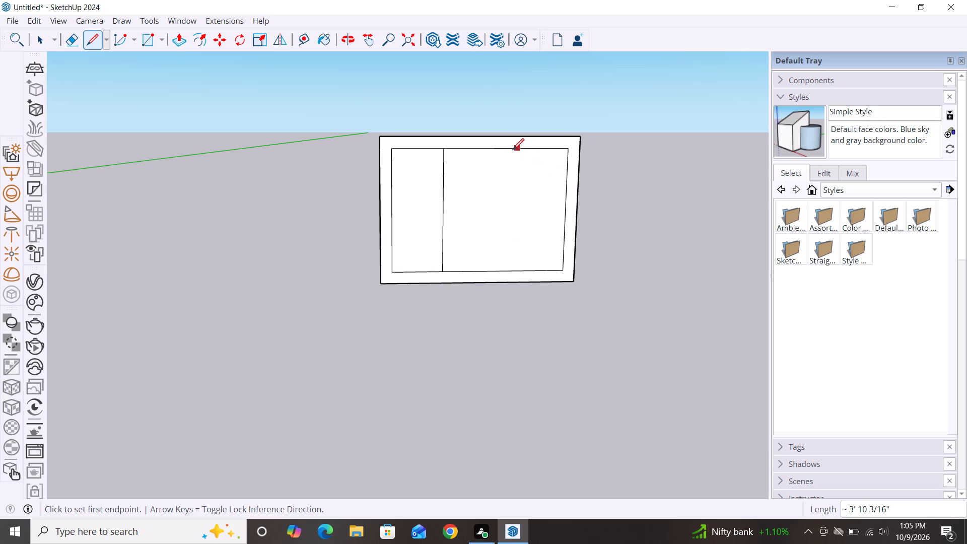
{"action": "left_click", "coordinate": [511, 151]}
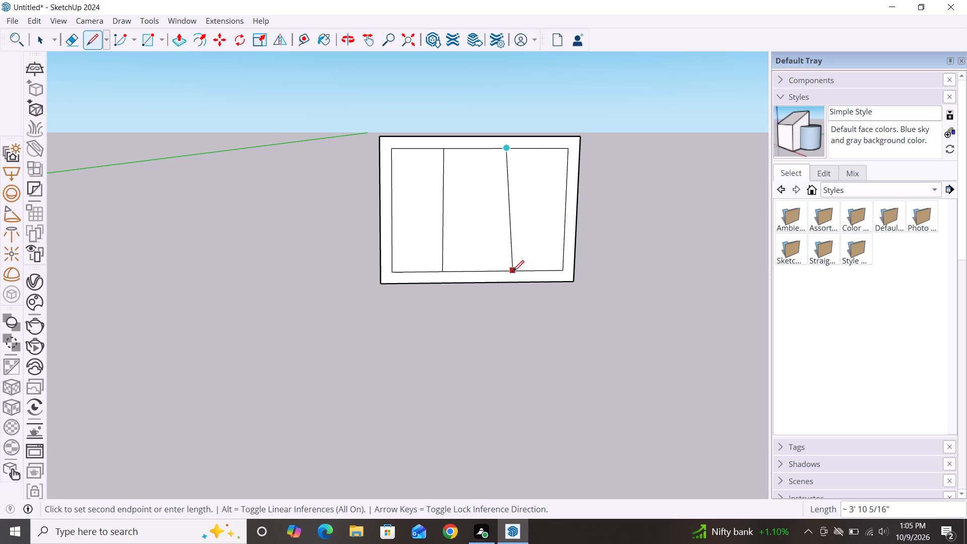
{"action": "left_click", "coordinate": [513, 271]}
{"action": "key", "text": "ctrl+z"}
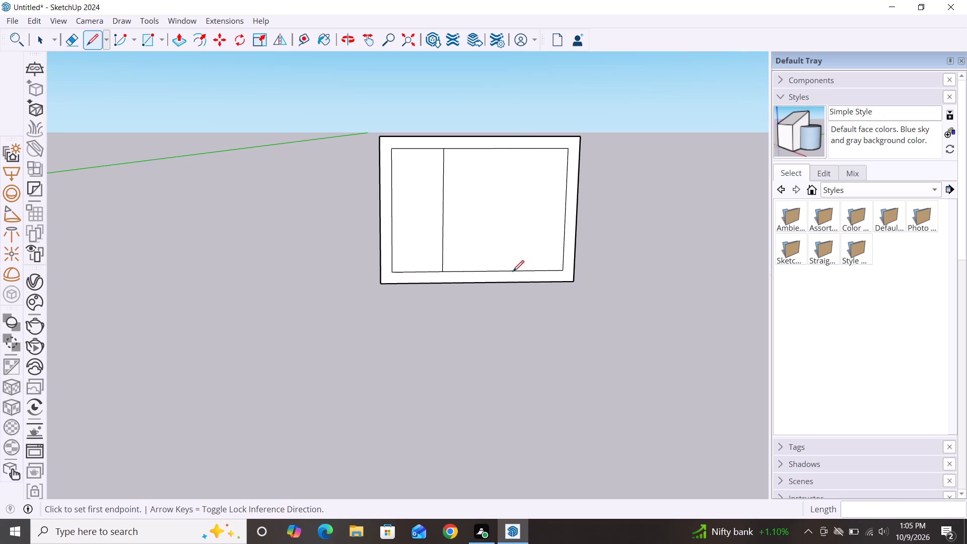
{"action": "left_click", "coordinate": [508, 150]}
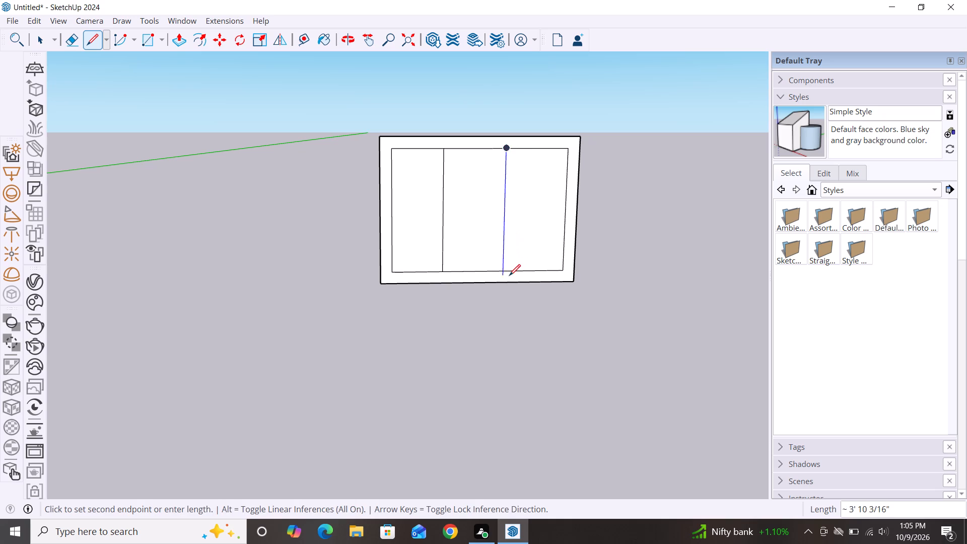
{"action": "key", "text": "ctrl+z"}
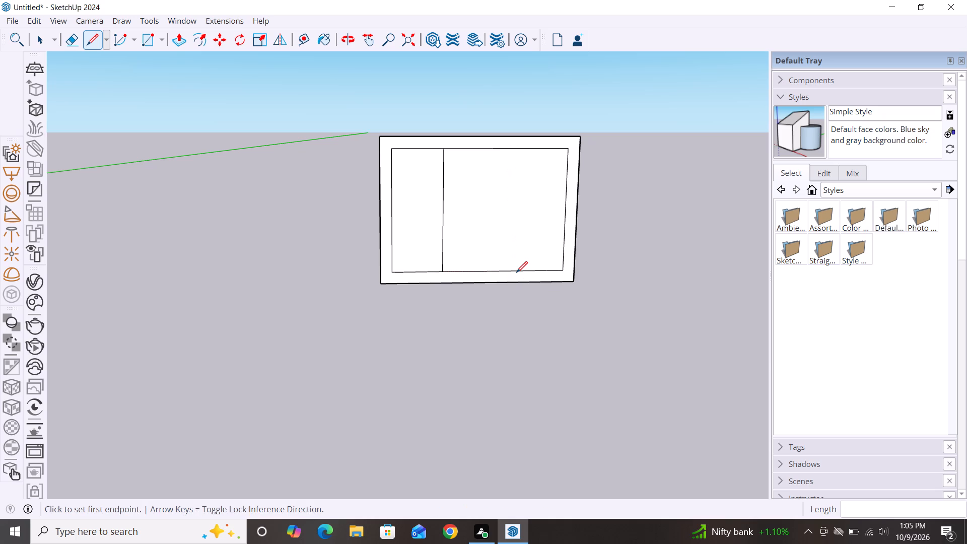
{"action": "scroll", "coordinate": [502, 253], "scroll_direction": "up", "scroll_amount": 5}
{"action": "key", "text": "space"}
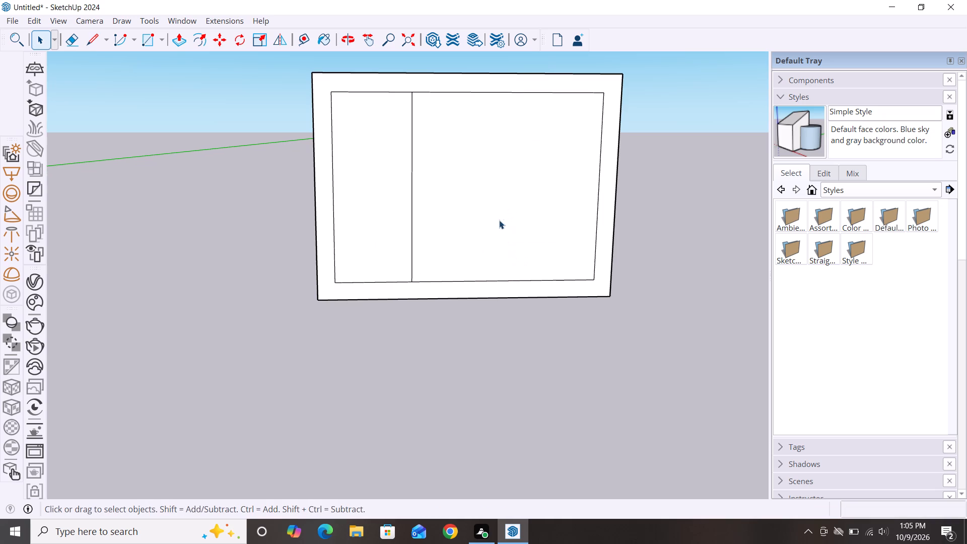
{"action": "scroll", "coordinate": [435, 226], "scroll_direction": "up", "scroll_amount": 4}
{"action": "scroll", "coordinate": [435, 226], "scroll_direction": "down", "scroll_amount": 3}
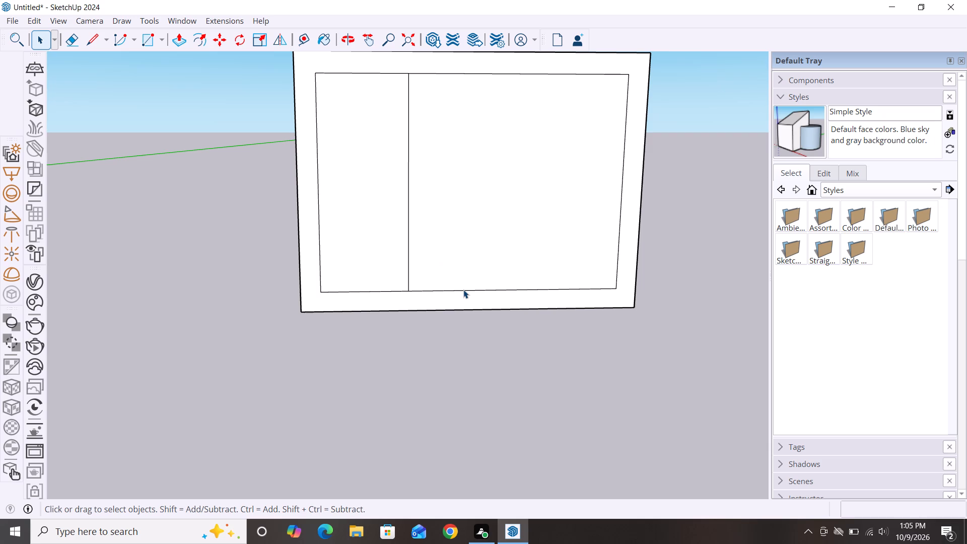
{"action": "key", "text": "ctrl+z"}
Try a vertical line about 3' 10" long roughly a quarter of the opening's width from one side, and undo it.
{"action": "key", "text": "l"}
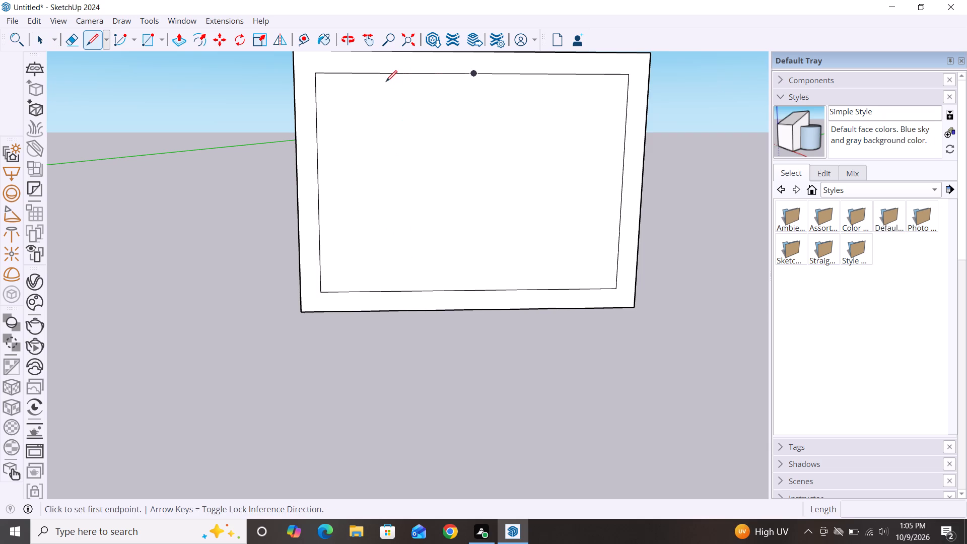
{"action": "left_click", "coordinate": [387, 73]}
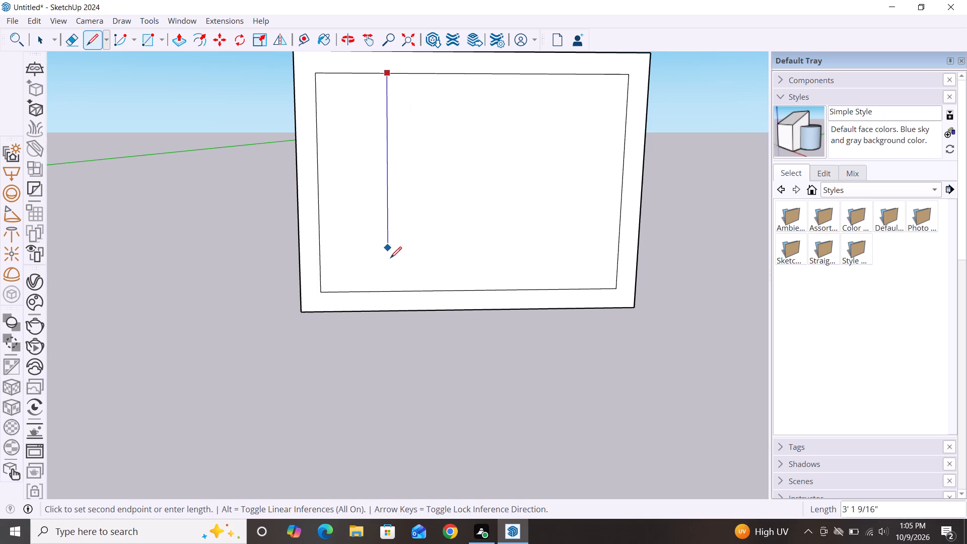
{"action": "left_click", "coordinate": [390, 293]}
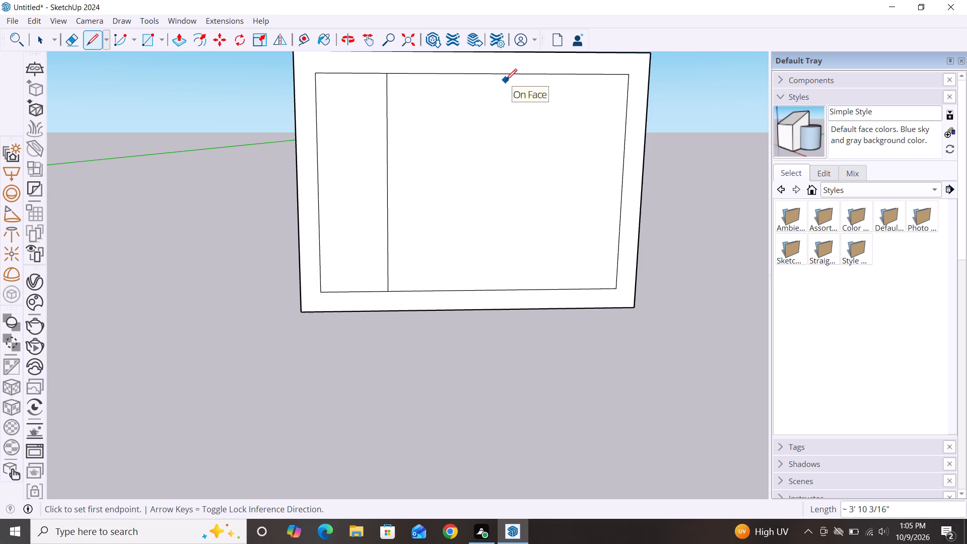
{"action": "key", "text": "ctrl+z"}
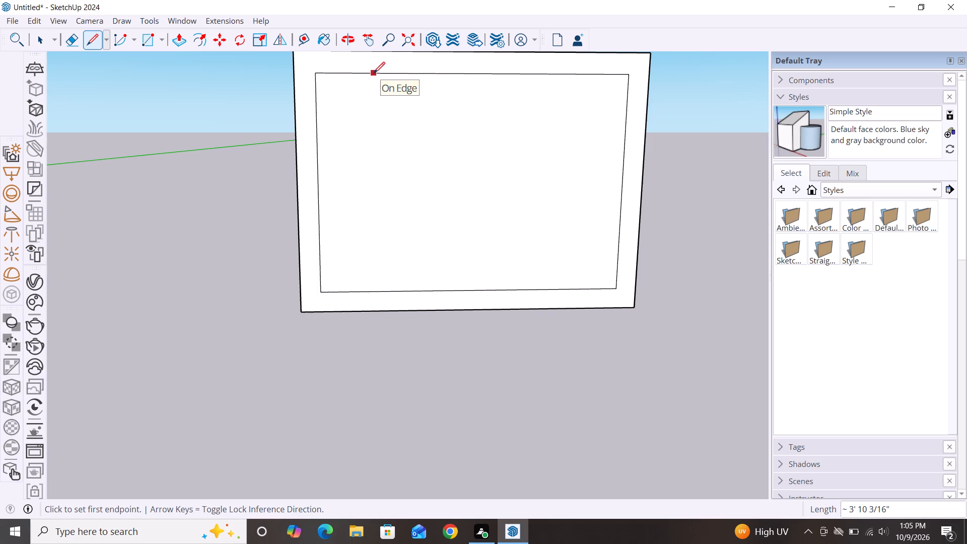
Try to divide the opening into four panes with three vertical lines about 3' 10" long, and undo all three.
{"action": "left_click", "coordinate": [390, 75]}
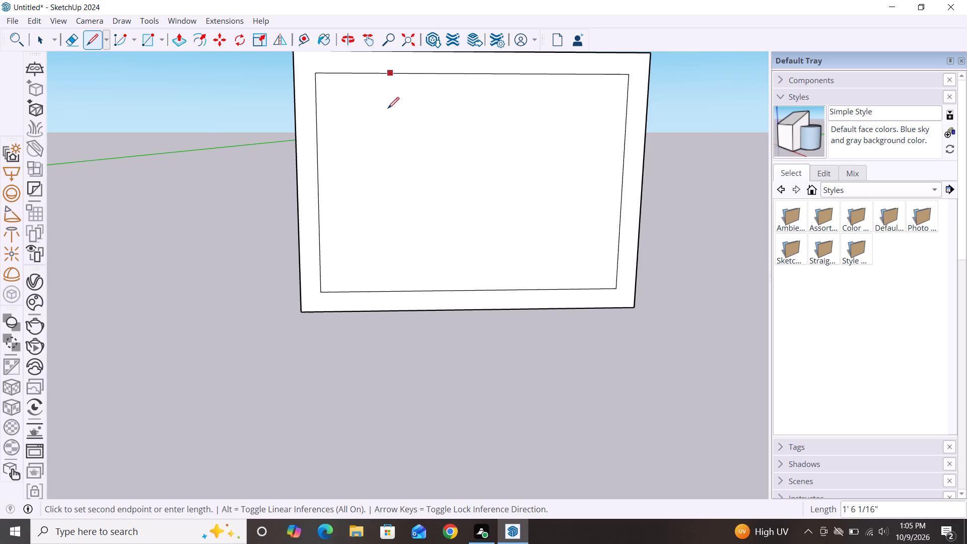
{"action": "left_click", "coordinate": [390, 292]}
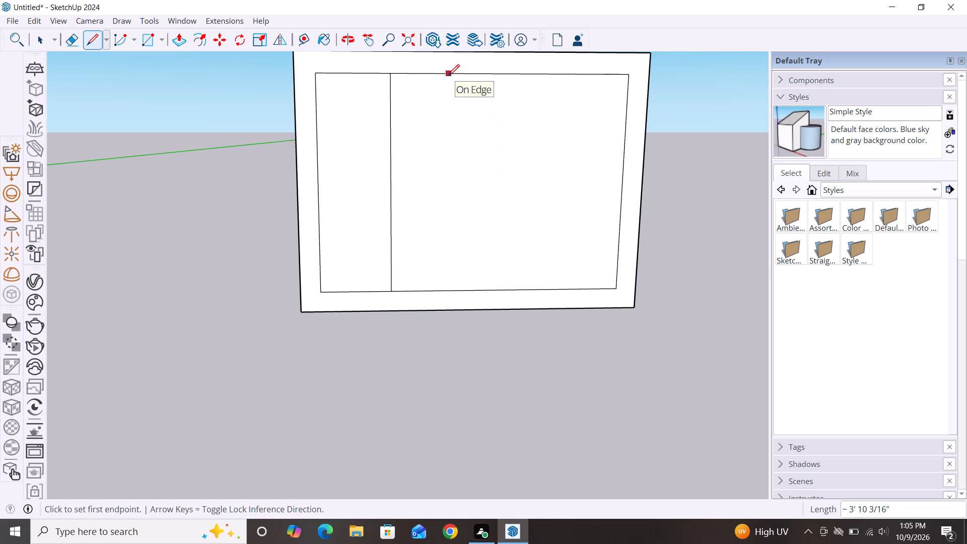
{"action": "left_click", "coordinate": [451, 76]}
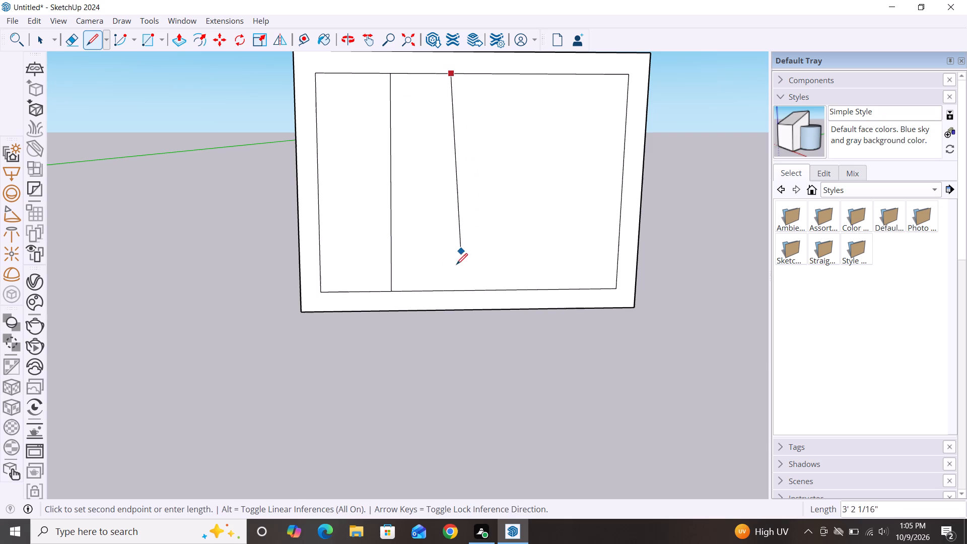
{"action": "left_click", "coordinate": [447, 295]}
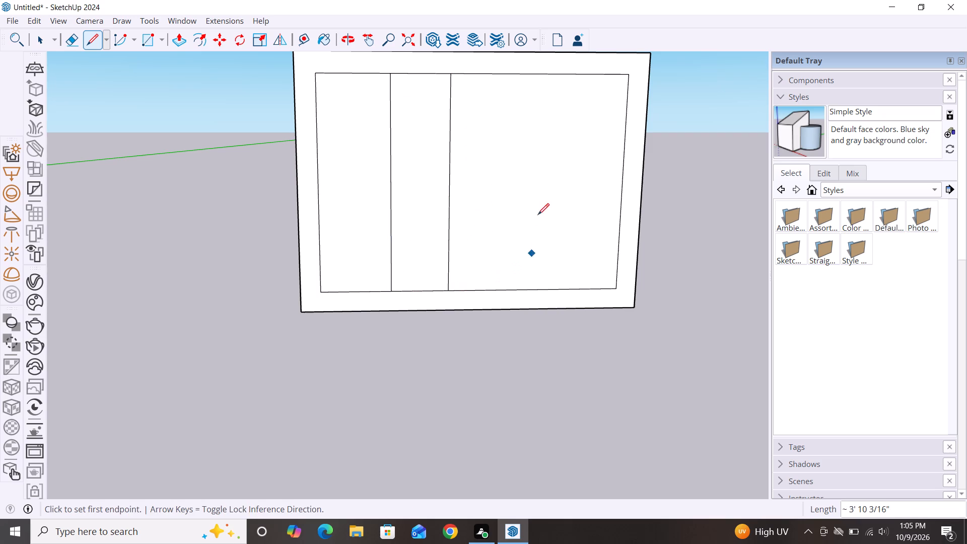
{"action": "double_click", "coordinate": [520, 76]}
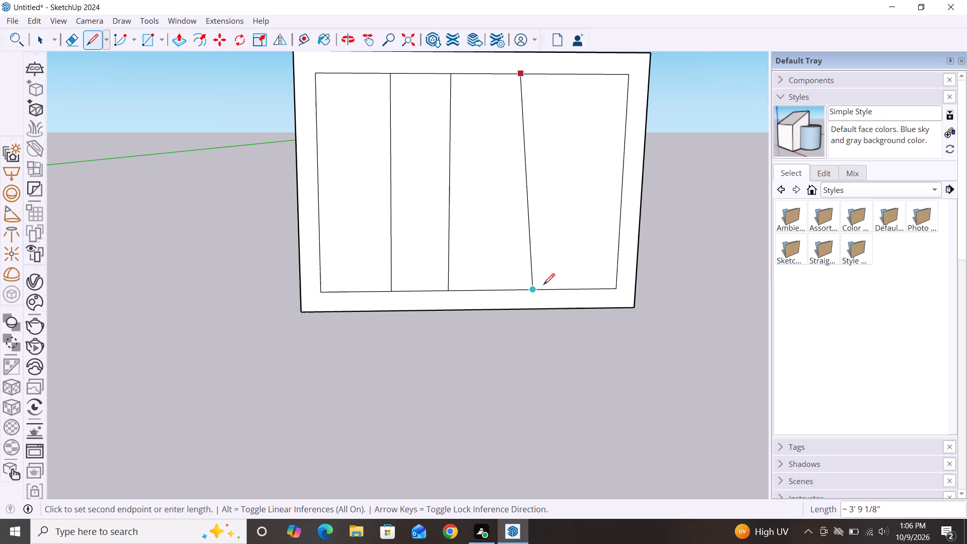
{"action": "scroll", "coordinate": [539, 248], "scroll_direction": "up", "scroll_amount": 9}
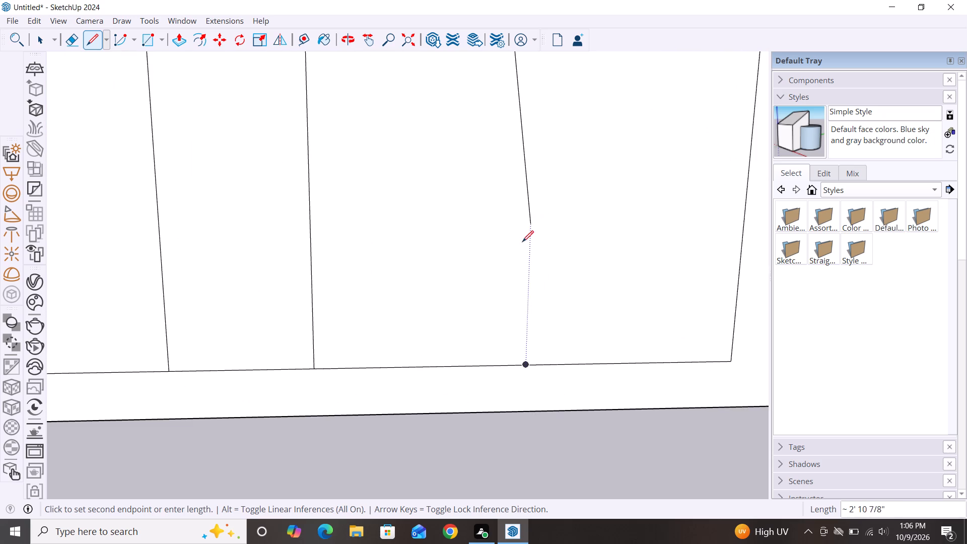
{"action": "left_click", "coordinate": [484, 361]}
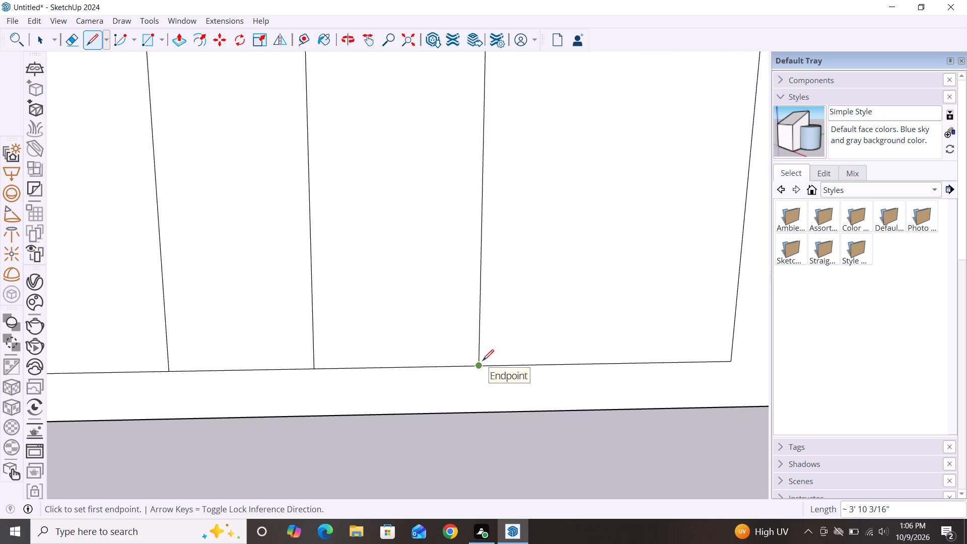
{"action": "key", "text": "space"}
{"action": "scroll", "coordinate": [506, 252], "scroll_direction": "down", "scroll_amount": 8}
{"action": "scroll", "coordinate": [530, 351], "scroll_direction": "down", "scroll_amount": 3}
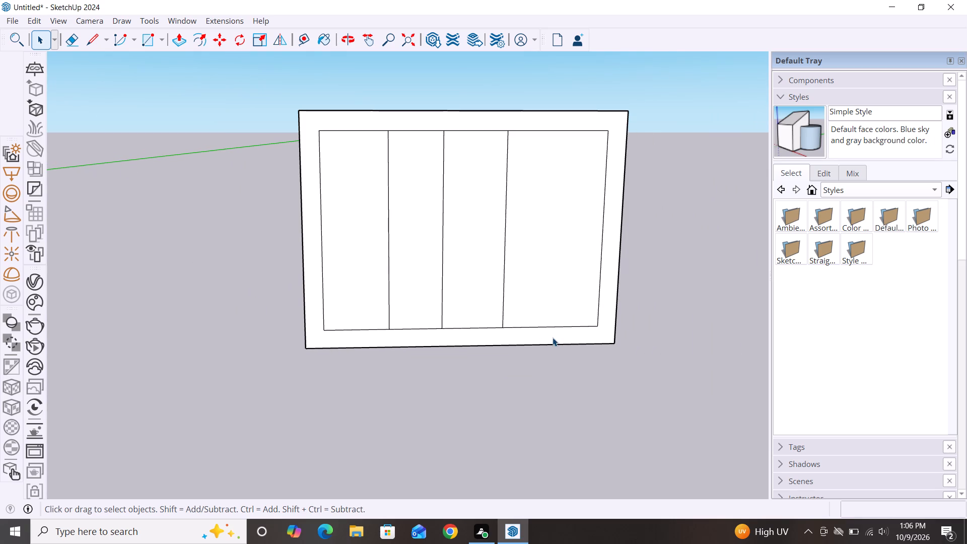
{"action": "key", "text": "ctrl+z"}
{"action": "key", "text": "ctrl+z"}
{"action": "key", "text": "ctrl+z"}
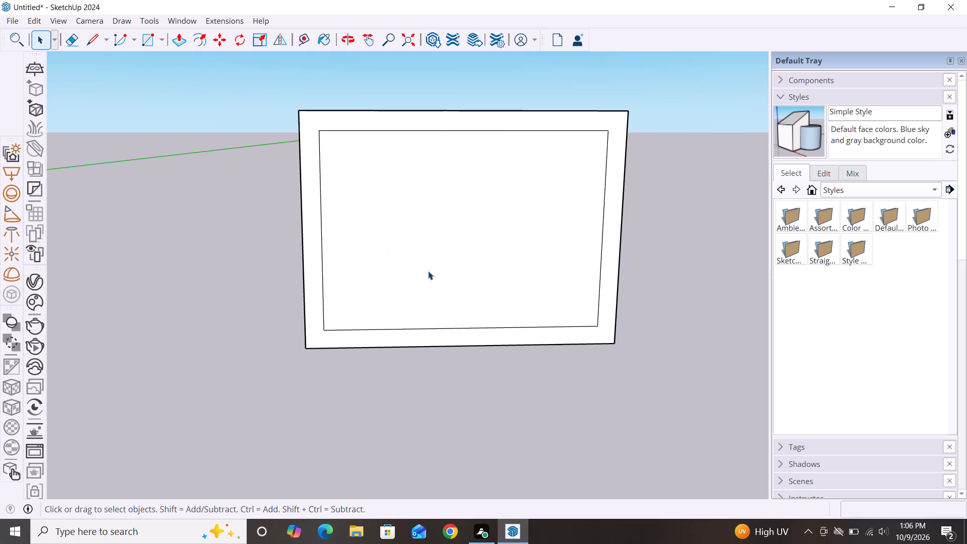
Draw two vertical lines about 3' 10" long across the inner frame opening, dividing it into three roughly equal panes.
{"action": "key", "text": "l"}
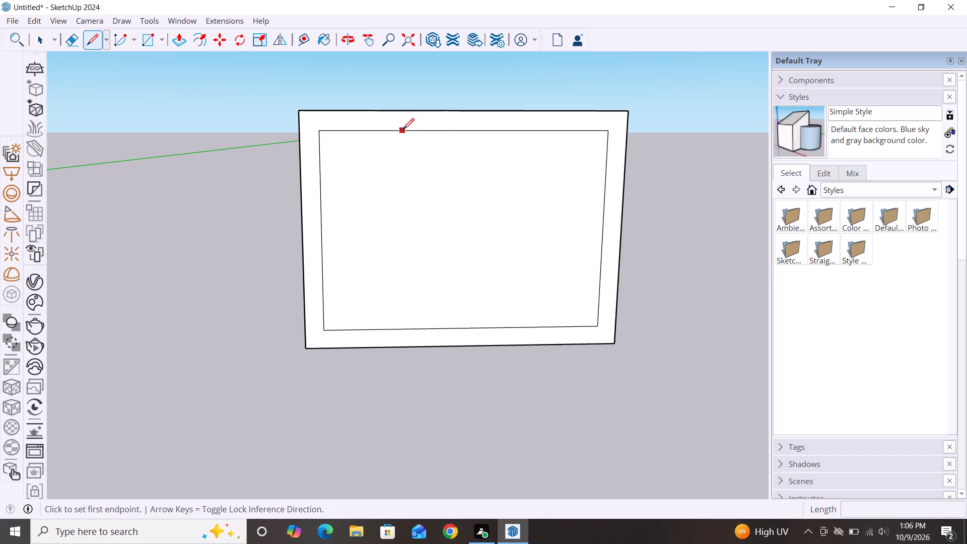
{"action": "left_click", "coordinate": [407, 130]}
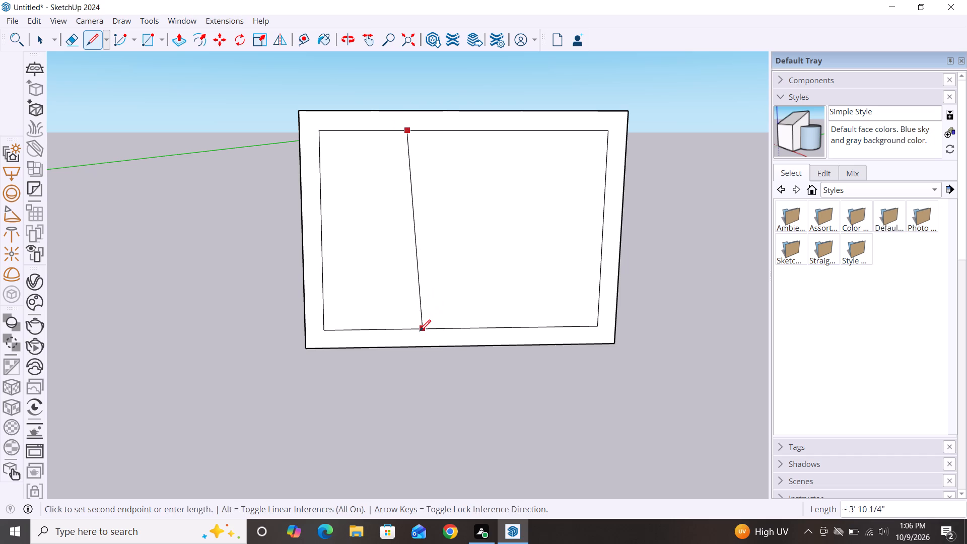
{"action": "left_click", "coordinate": [411, 333]}
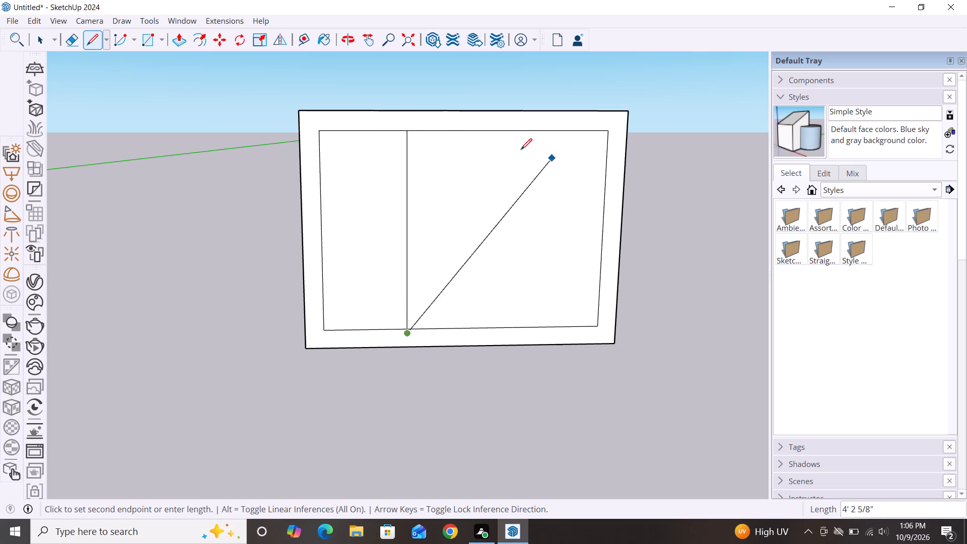
{"action": "key", "text": "Escape"}
{"action": "left_click_drag", "start_coordinate": [513, 132], "coordinate": [526, 201]}
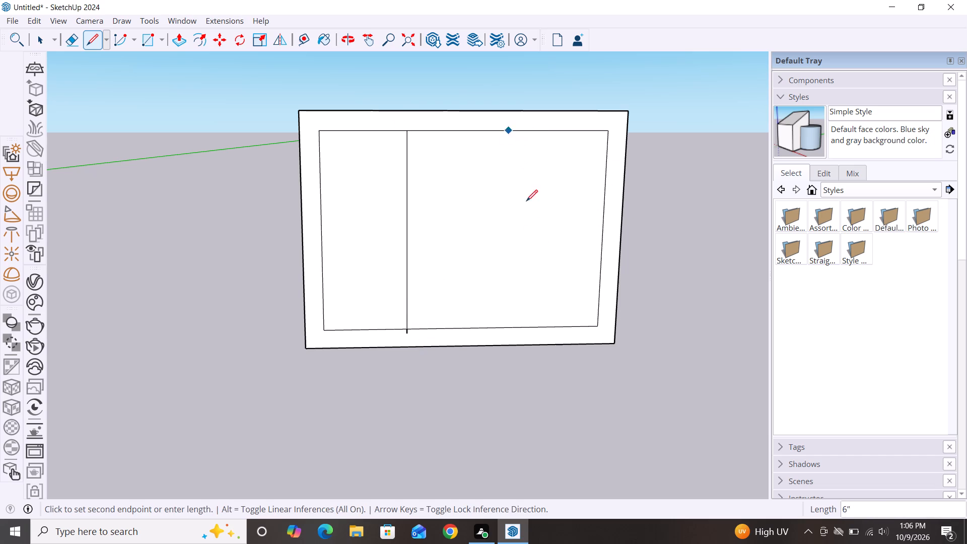
{"action": "left_click_drag", "start_coordinate": [526, 201], "coordinate": [520, 174]}
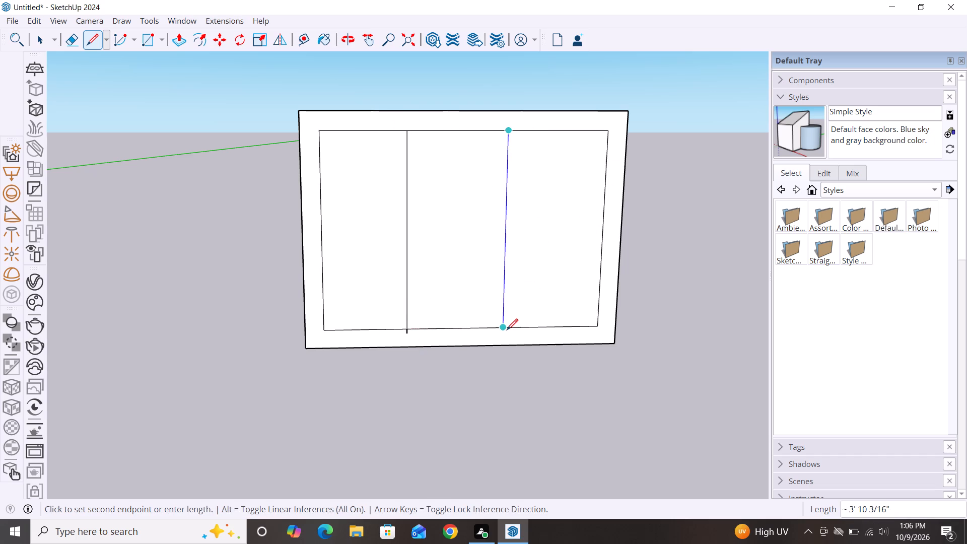
{"action": "left_click", "coordinate": [507, 330]}
{"action": "key", "text": "space"}
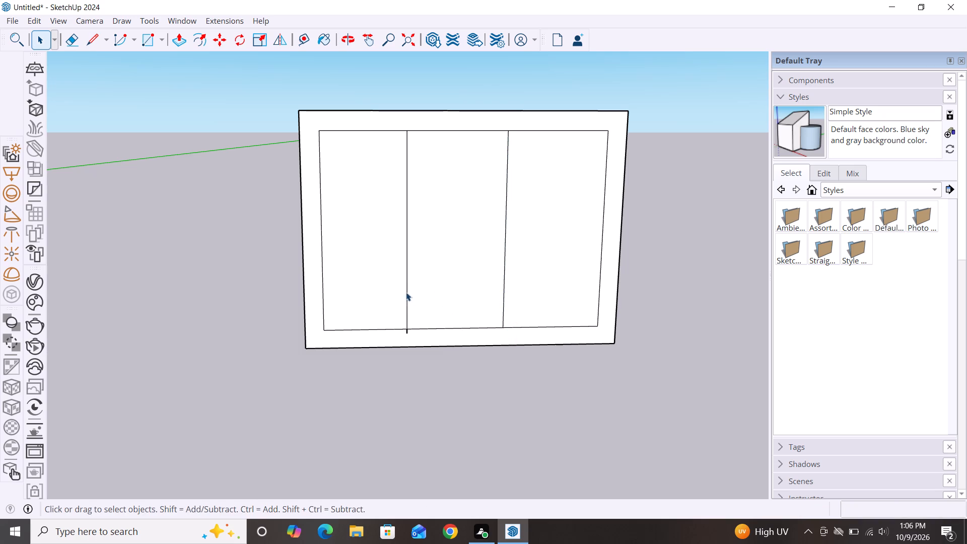
Delete the short line stub that runs past the opening's bottom edge into the frame.
{"action": "scroll", "coordinate": [407, 344], "scroll_direction": "up", "scroll_amount": 15}
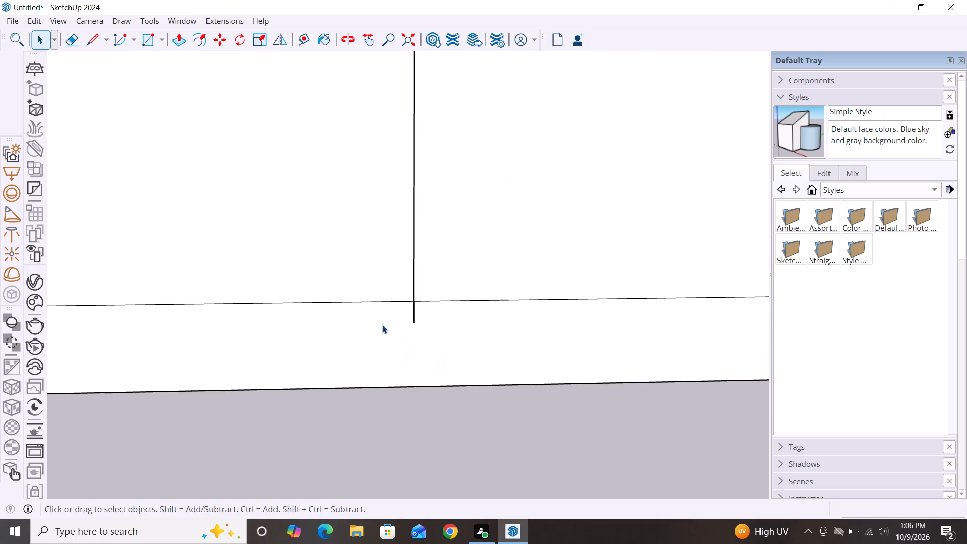
{"action": "left_click", "coordinate": [413, 318]}
{"action": "key", "text": "Delete"}
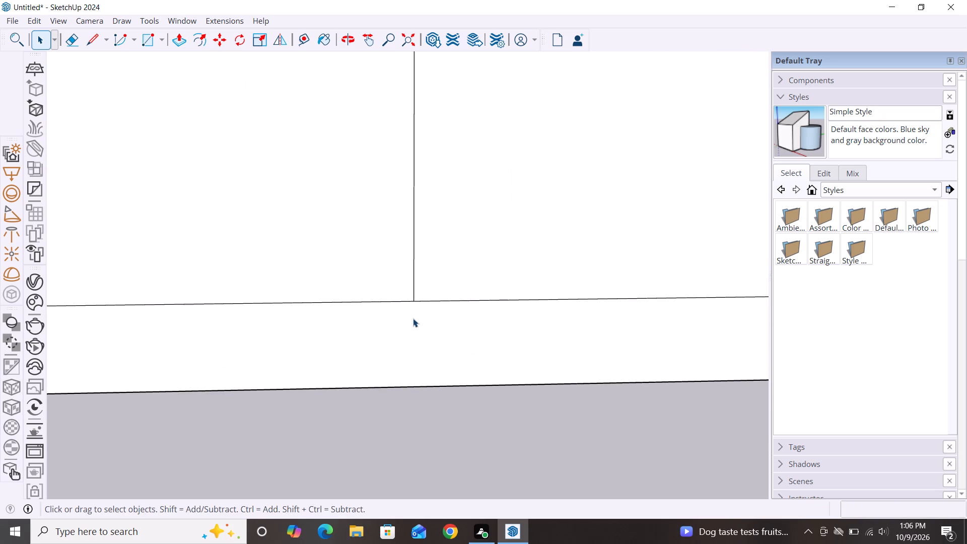
{"action": "scroll", "coordinate": [413, 317], "scroll_direction": "down", "scroll_amount": 18}
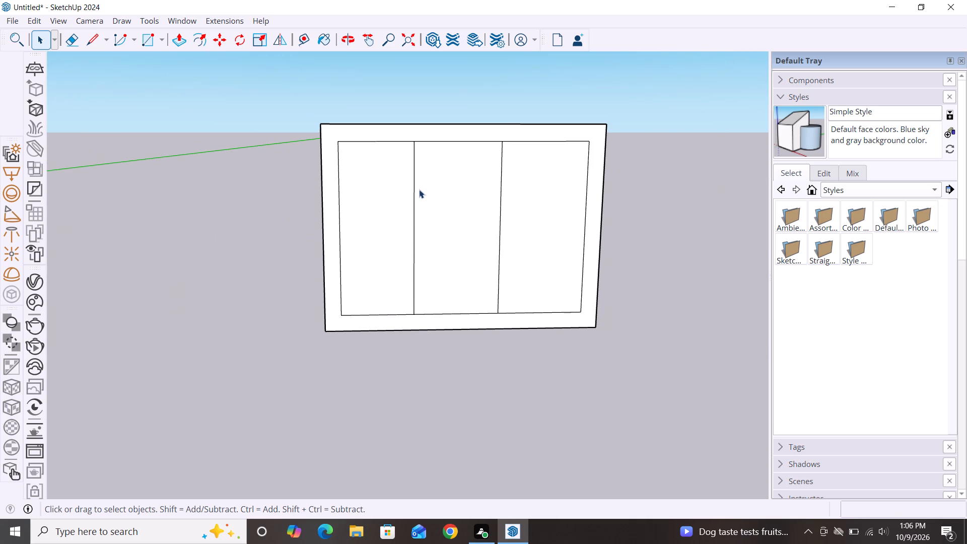
Copy the first dividing line about 2 5/16" into the middle pane along the opening's bottom edge, outlining the first mullion.
{"action": "left_click", "coordinate": [415, 213]}
{"action": "key", "text": "m"}
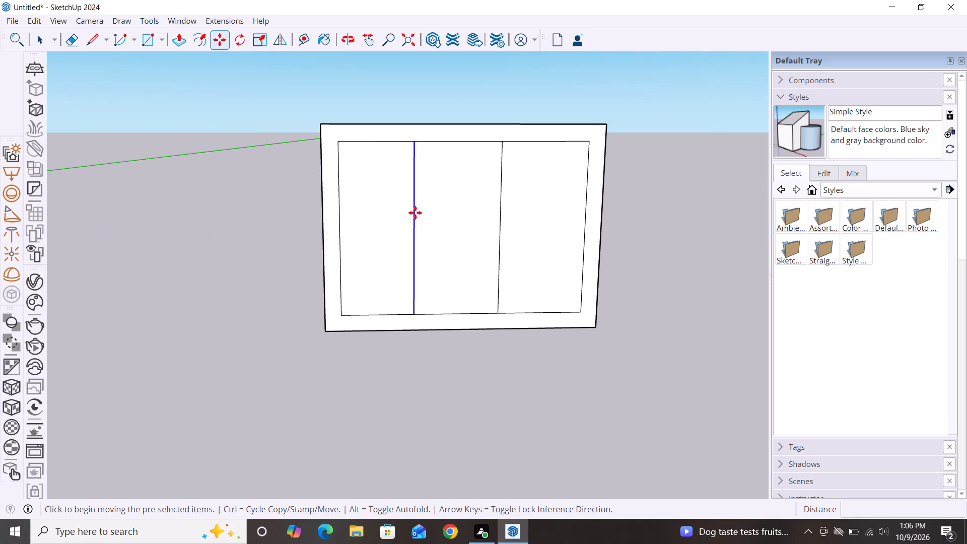
{"action": "left_click", "coordinate": [416, 314]}
{"action": "scroll", "coordinate": [424, 312], "scroll_direction": "up", "scroll_amount": 2}
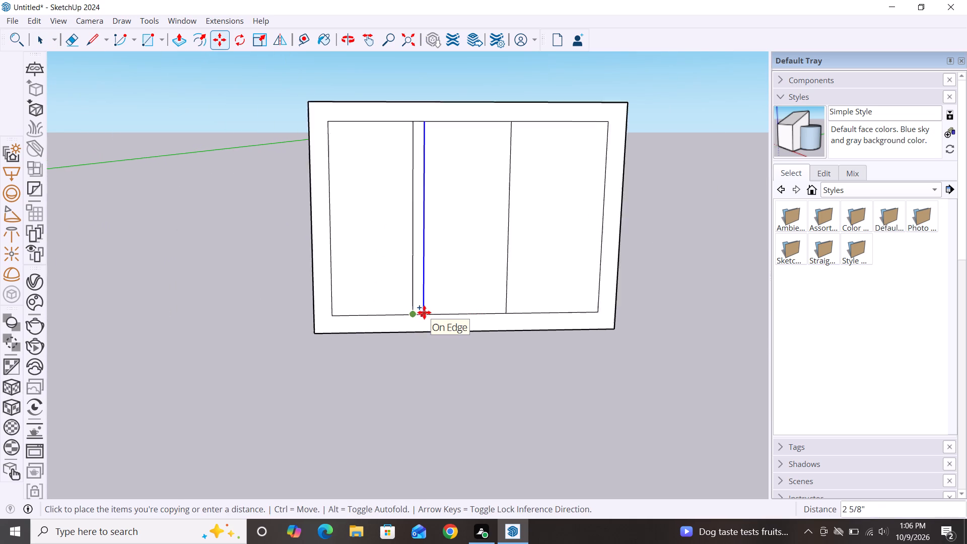
{"action": "scroll", "coordinate": [424, 312], "scroll_direction": "up", "scroll_amount": 5}
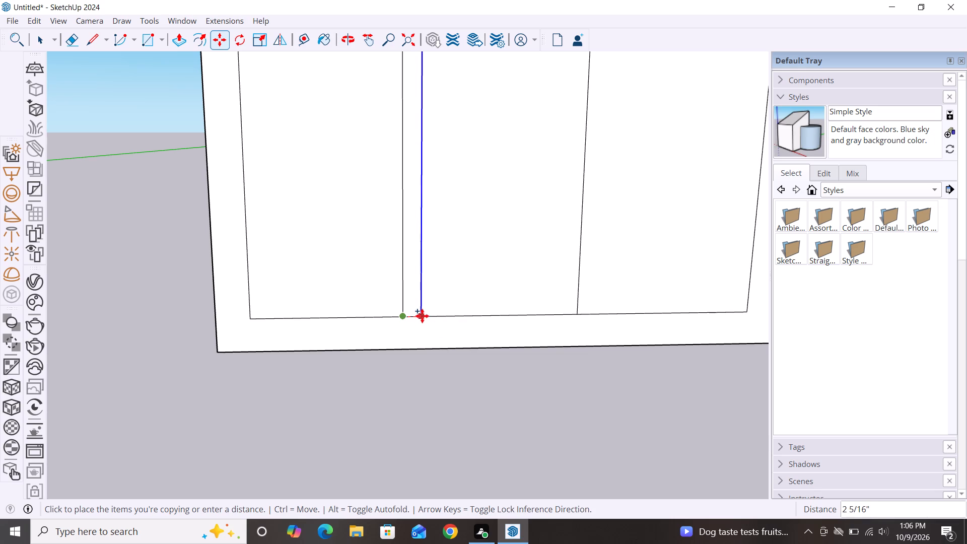
{"action": "left_click", "coordinate": [422, 316]}
{"action": "key", "text": "space"}
Copy the second dividing line about 2 3/8" into the adjacent outer pane, outlining the second mullion.
{"action": "scroll", "coordinate": [350, 273], "scroll_direction": "down", "scroll_amount": 7}
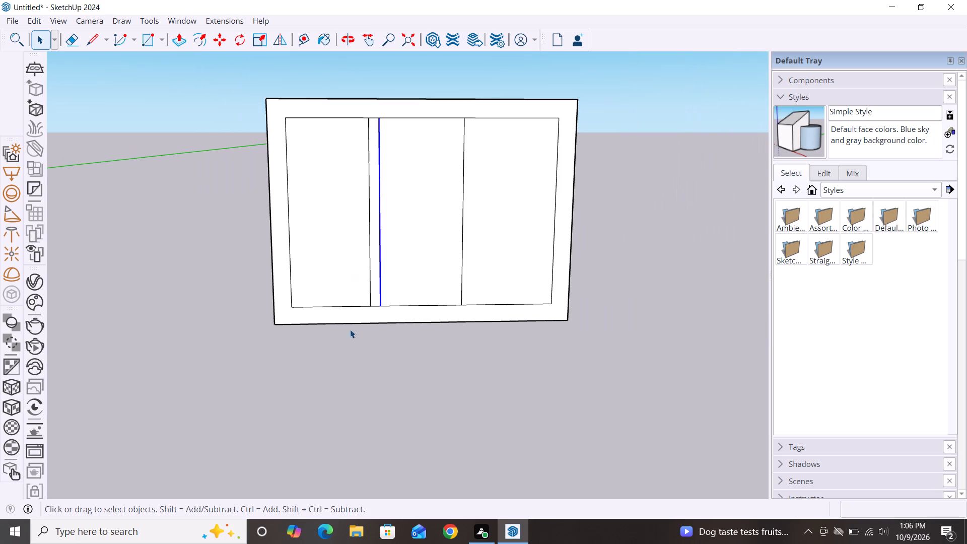
{"action": "left_click", "coordinate": [463, 250]}
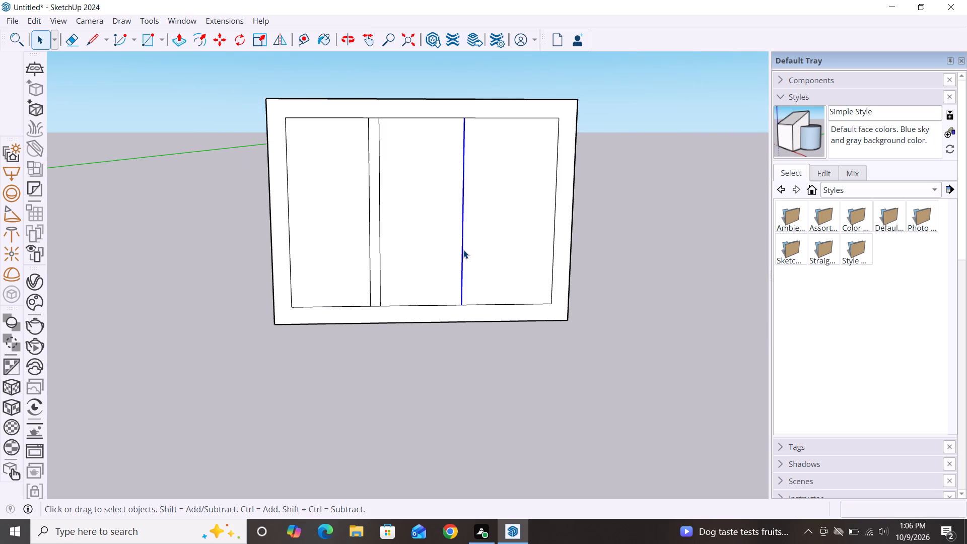
{"action": "key", "text": "m"}
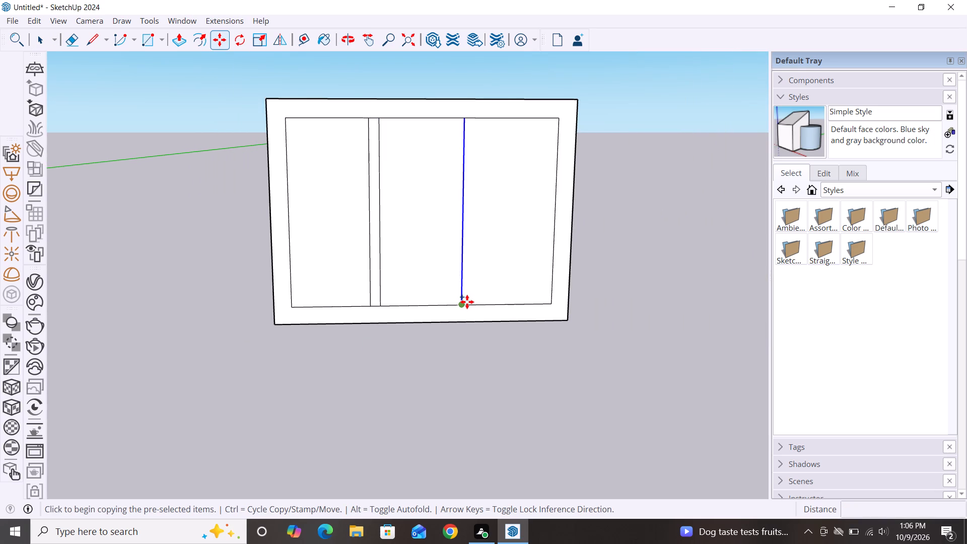
{"action": "left_click", "coordinate": [467, 304]}
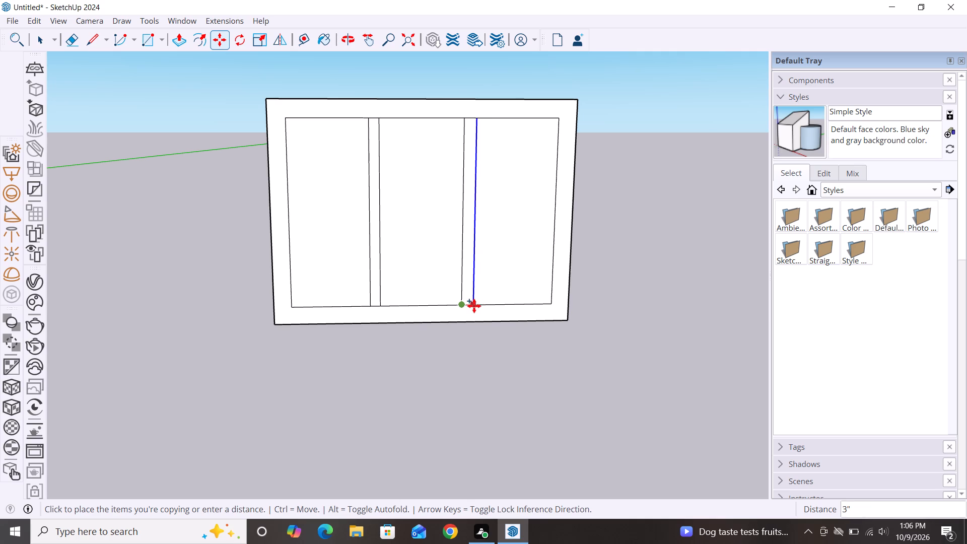
{"action": "left_click", "coordinate": [471, 308]}
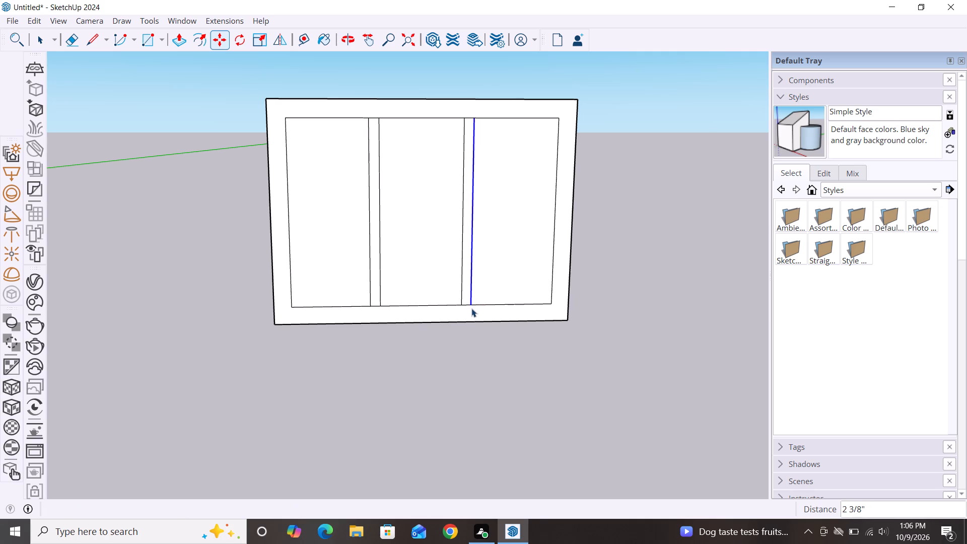
{"action": "key", "text": "space"}
{"action": "scroll", "coordinate": [342, 166], "scroll_direction": "down", "scroll_amount": 3}
{"action": "left_click", "coordinate": [639, 286]}
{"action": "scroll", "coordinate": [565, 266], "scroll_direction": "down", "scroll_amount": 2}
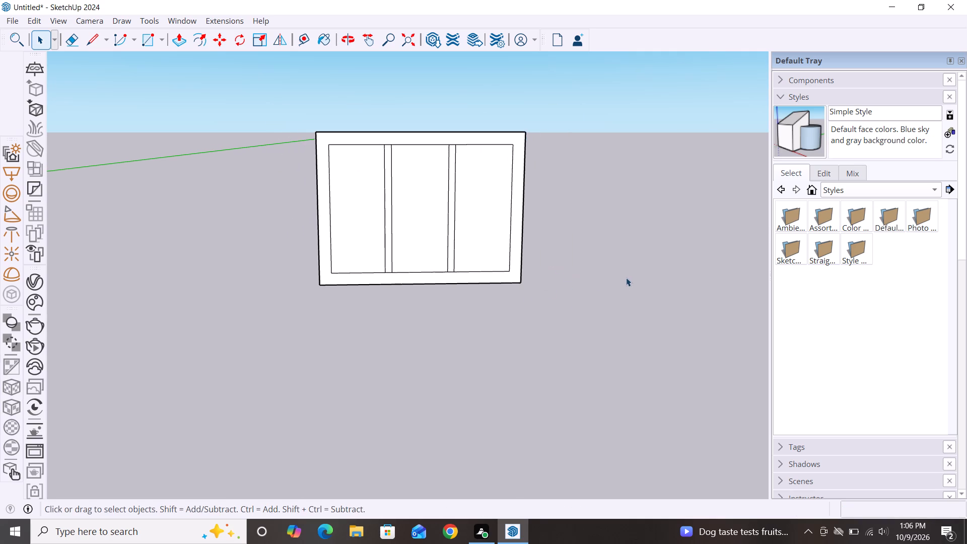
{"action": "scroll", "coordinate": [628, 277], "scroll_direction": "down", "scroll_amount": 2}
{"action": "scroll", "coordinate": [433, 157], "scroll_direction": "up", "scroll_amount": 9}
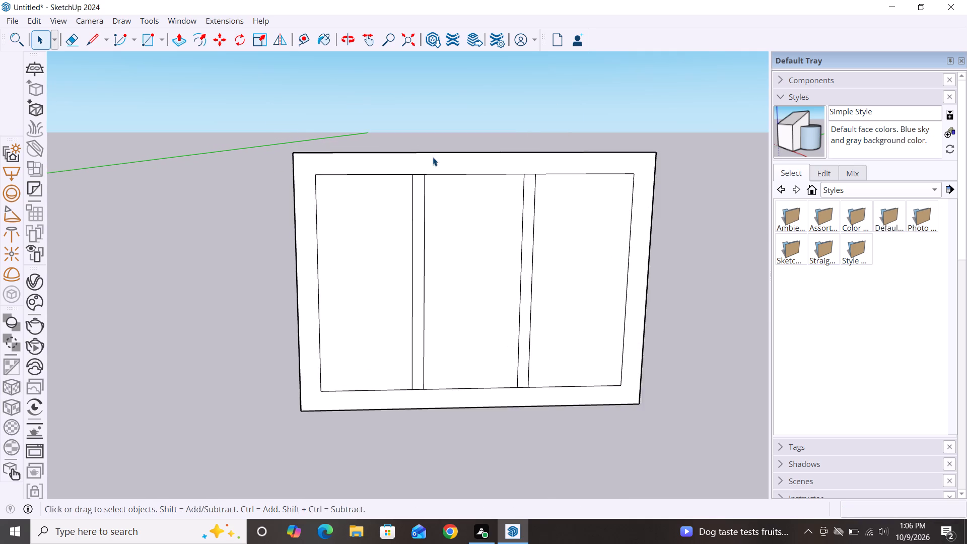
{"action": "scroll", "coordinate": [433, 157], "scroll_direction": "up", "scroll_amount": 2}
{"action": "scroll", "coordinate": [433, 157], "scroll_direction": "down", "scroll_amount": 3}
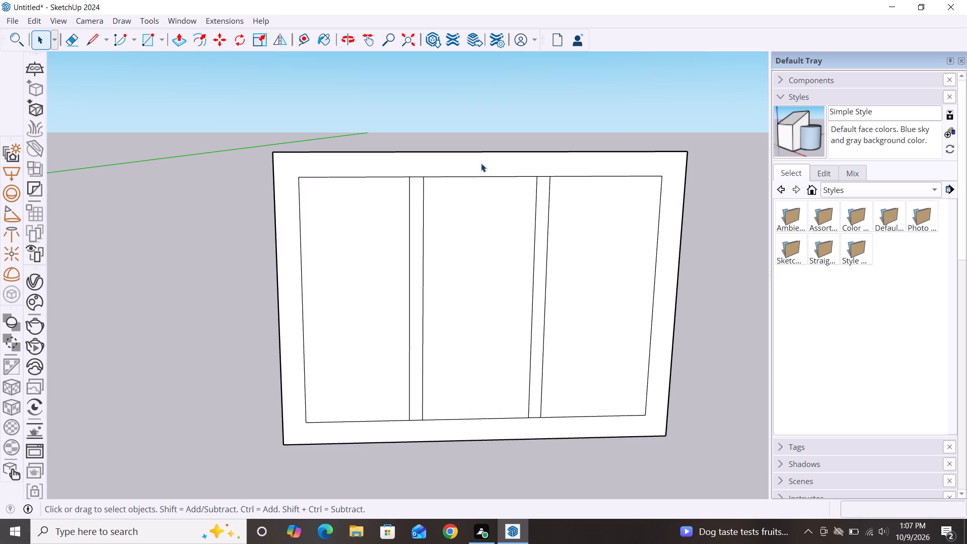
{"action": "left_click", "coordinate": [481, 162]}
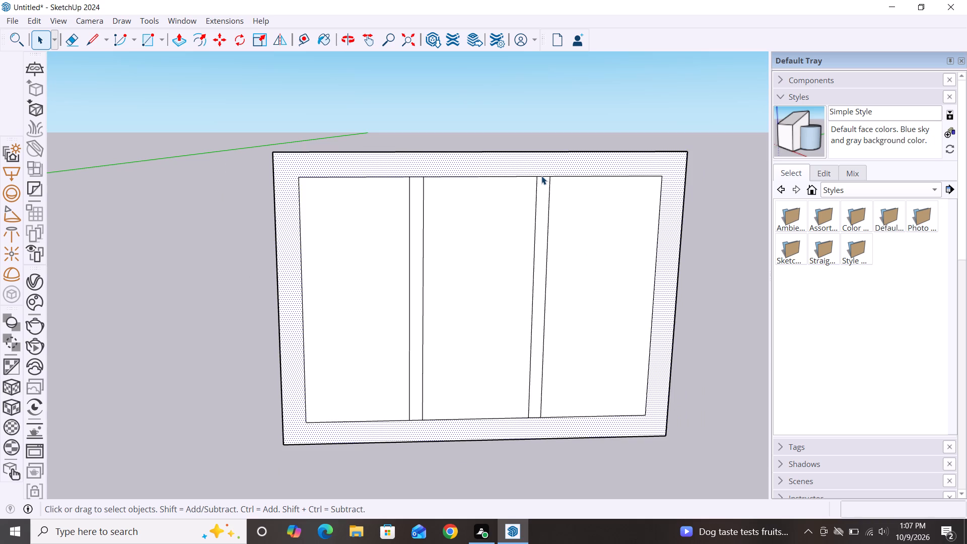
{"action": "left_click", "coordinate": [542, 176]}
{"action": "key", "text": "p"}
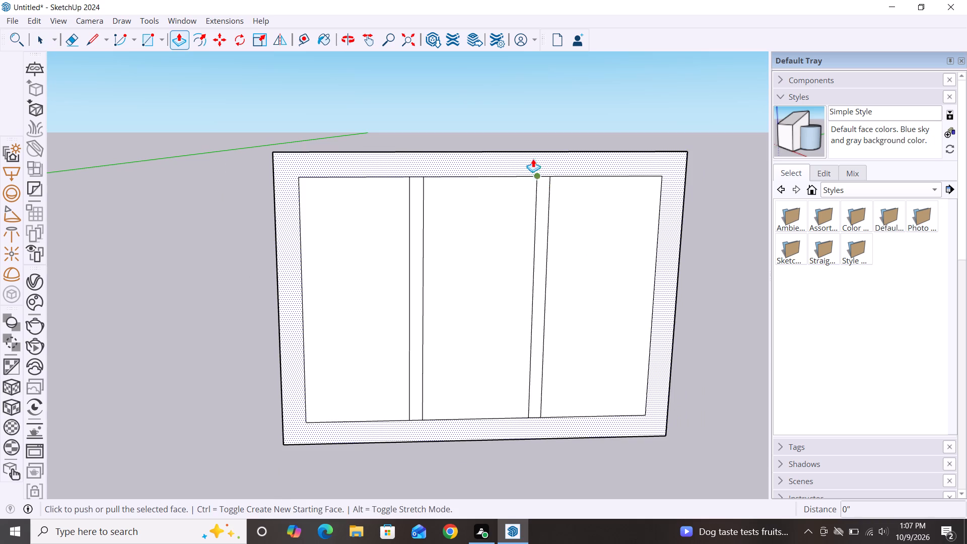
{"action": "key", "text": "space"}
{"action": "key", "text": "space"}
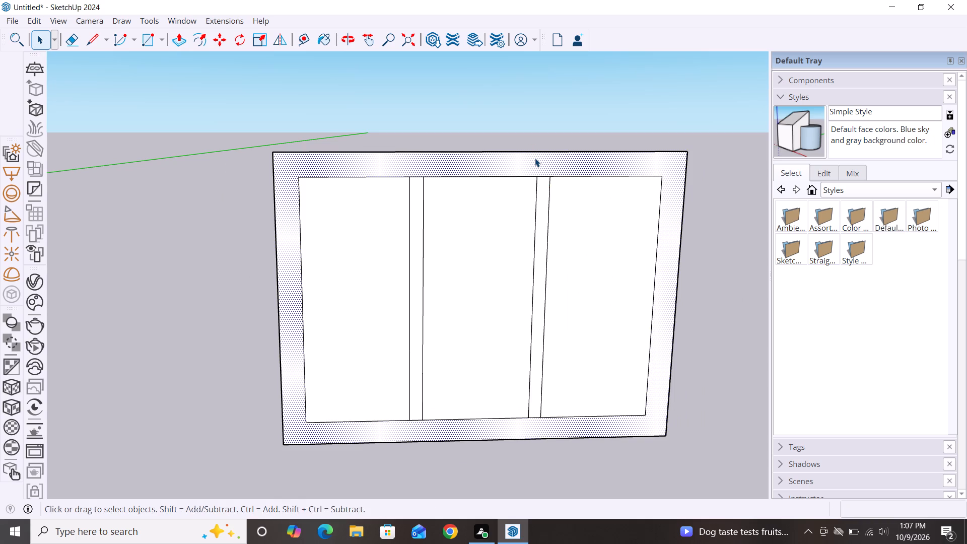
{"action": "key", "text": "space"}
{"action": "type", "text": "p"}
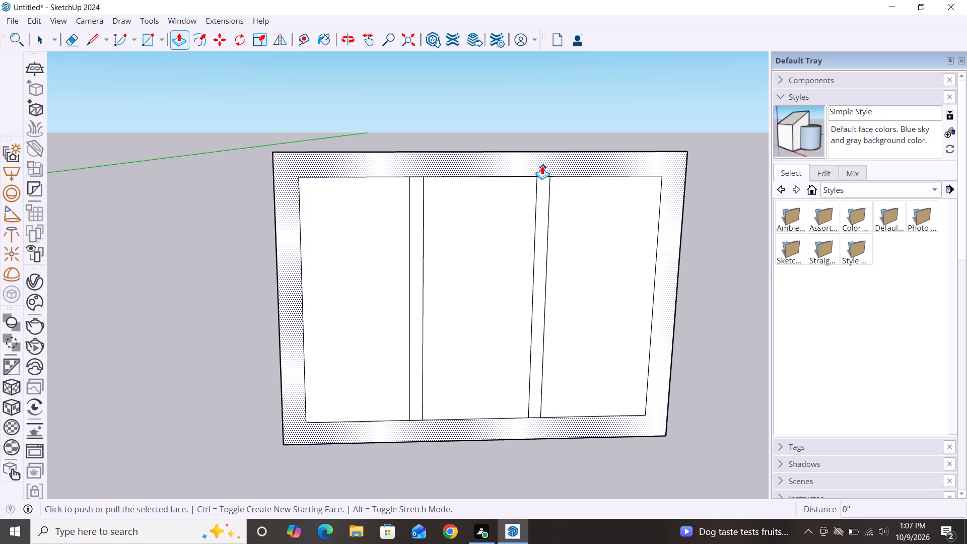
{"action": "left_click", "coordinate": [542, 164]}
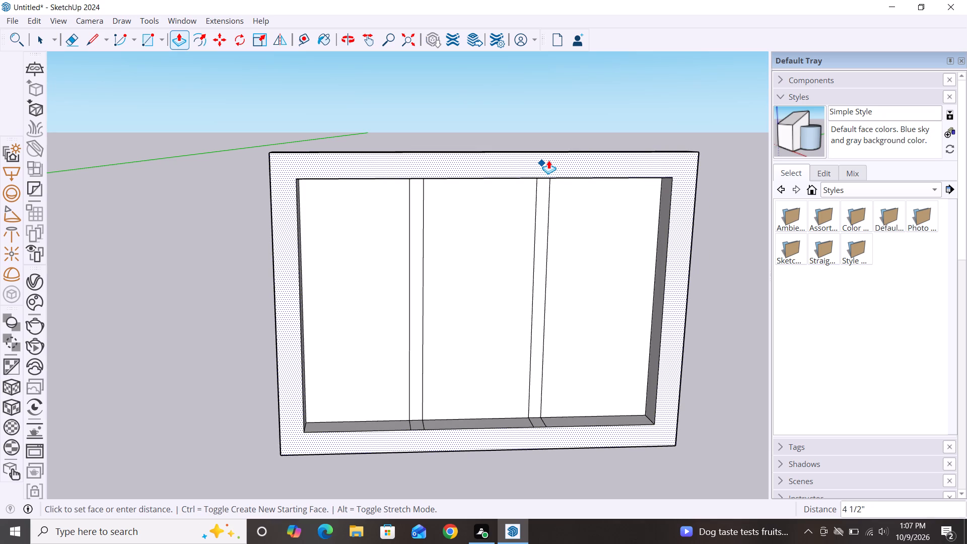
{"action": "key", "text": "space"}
Push/Pull the outer frame face outward about 1 5/16" from the panes.
{"action": "scroll", "coordinate": [457, 254], "scroll_direction": "down", "scroll_amount": 2}
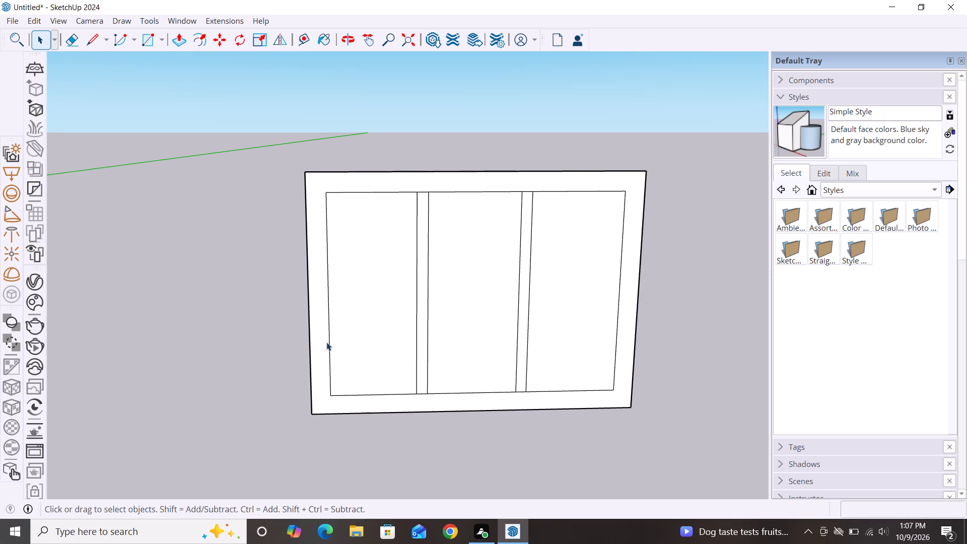
{"action": "middle_click_drag", "start_coordinate": [326, 342], "coordinate": [519, 363]}
{"action": "key", "text": "p"}
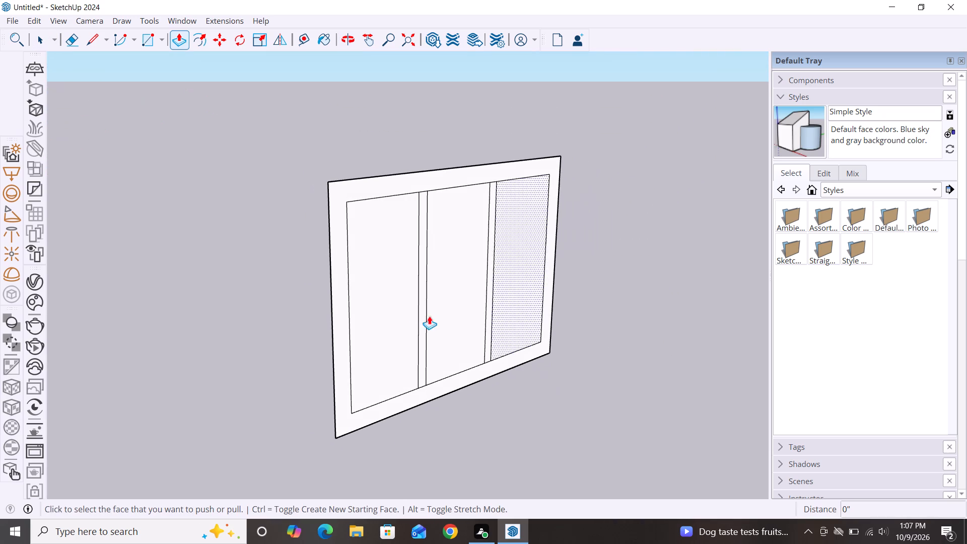
{"action": "left_click", "coordinate": [334, 208]}
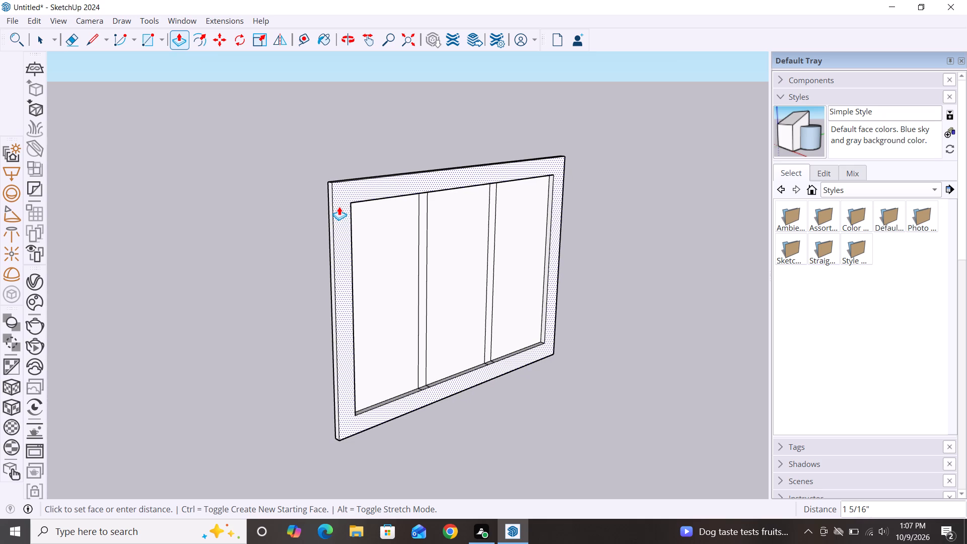
{"action": "left_click", "coordinate": [339, 207]}
{"action": "key", "text": "space"}
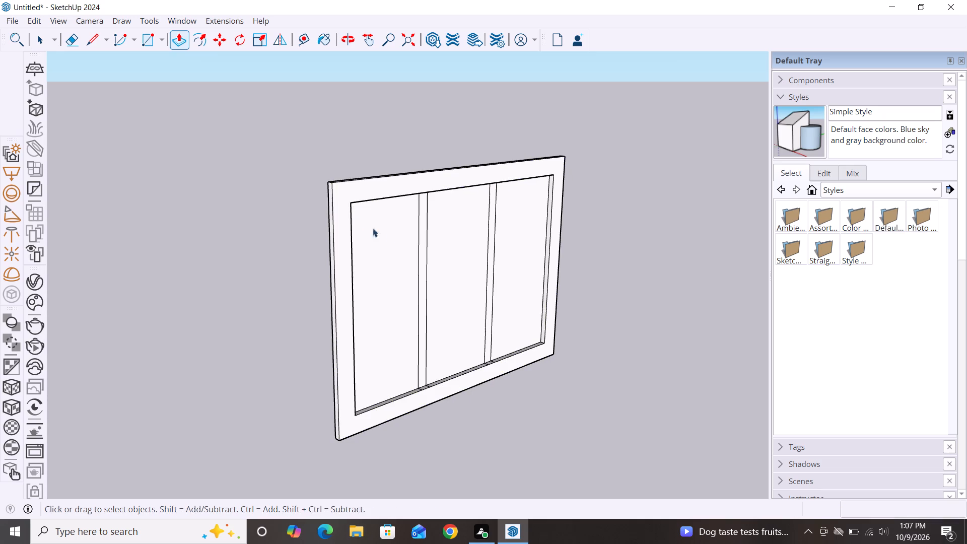
Push/Pull both mullion faces outward 1 5/16", flush with the front face of the frame.
{"action": "scroll", "coordinate": [415, 220], "scroll_direction": "down", "scroll_amount": 2}
{"action": "middle_click_drag", "start_coordinate": [461, 327], "coordinate": [344, 320]}
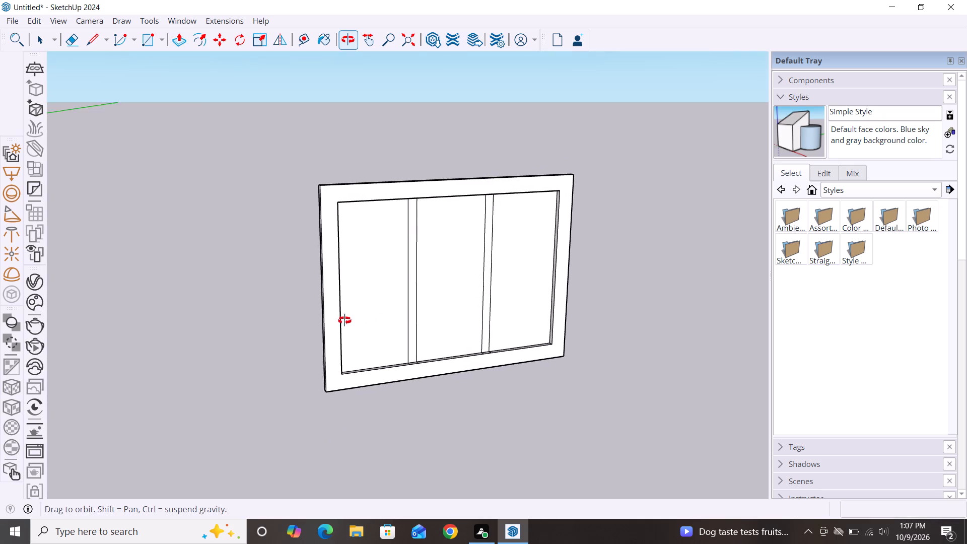
{"action": "middle_click_drag", "start_coordinate": [344, 320], "coordinate": [321, 322]}
{"action": "scroll", "coordinate": [415, 246], "scroll_direction": "up", "scroll_amount": 3}
{"action": "key", "text": "p"}
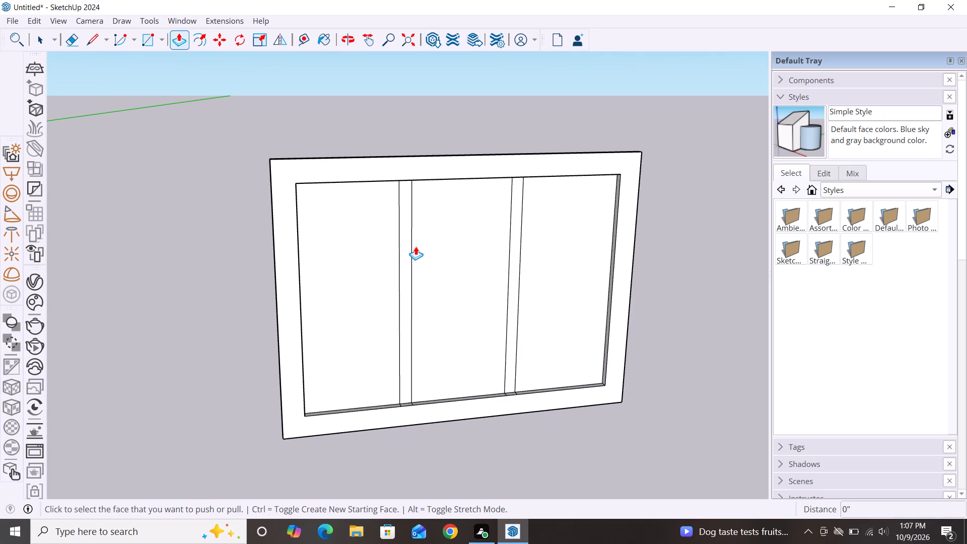
{"action": "left_click", "coordinate": [402, 255]}
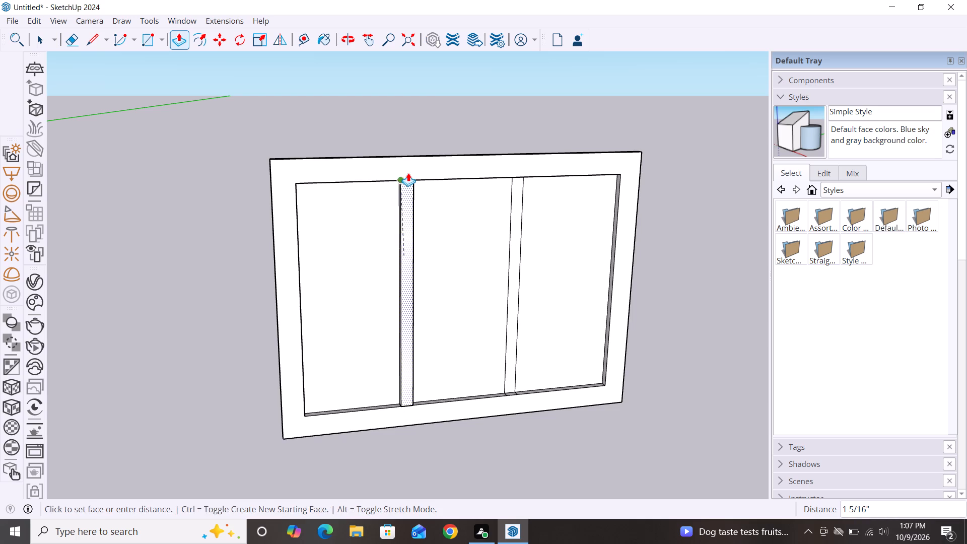
{"action": "left_click", "coordinate": [408, 172]}
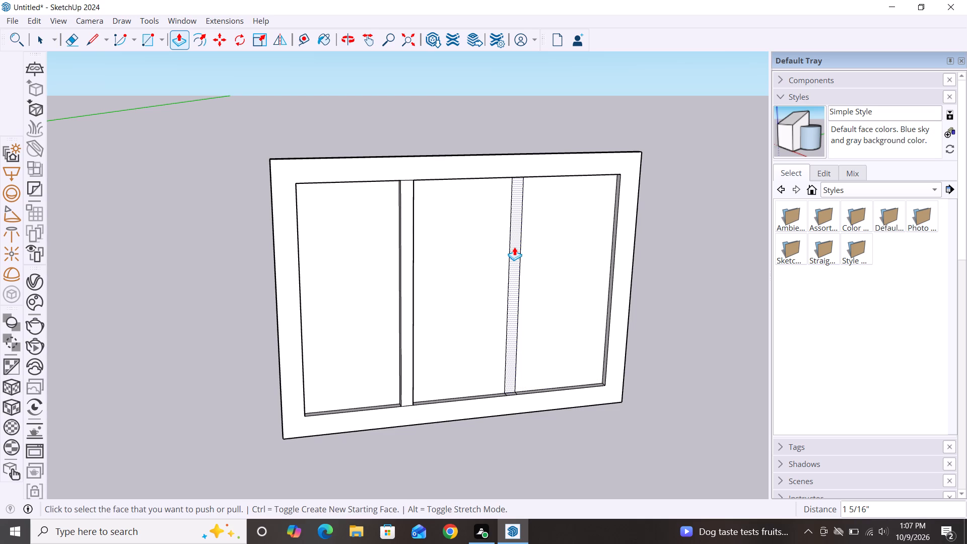
{"action": "left_click", "coordinate": [515, 247]}
{"action": "double_click", "coordinate": [522, 169]}
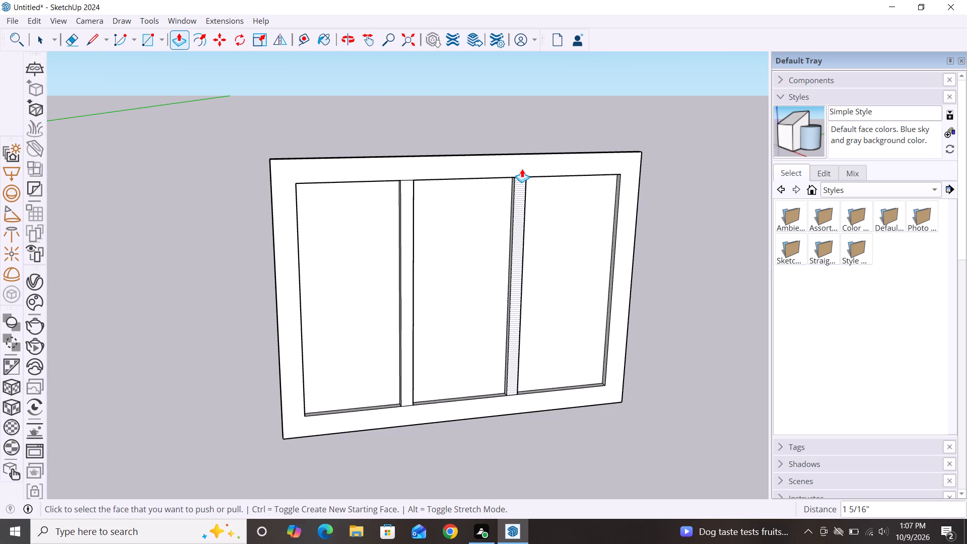
{"action": "key", "text": "space"}
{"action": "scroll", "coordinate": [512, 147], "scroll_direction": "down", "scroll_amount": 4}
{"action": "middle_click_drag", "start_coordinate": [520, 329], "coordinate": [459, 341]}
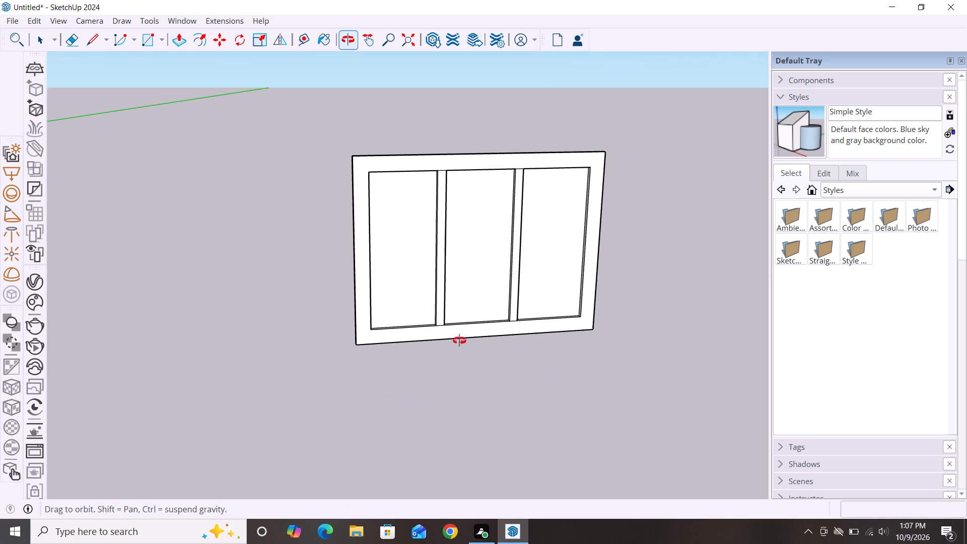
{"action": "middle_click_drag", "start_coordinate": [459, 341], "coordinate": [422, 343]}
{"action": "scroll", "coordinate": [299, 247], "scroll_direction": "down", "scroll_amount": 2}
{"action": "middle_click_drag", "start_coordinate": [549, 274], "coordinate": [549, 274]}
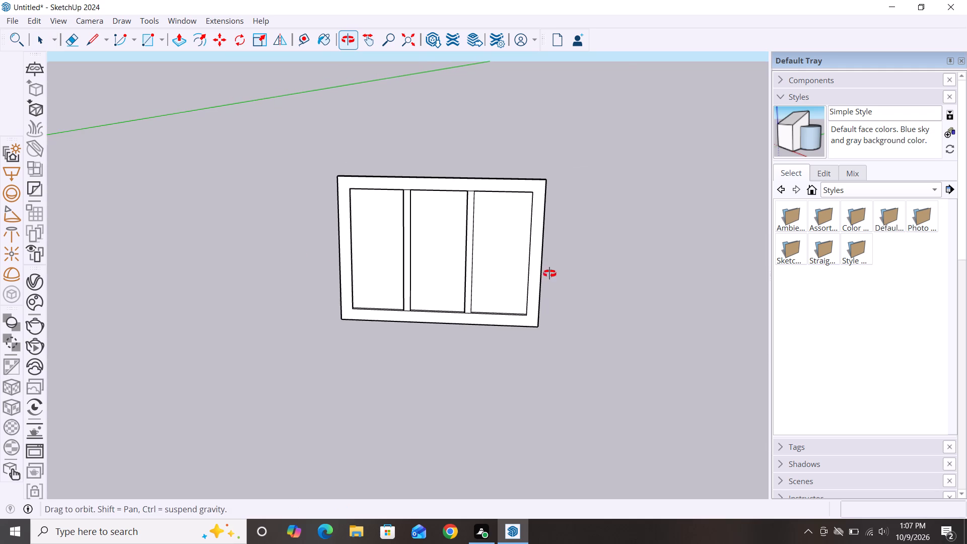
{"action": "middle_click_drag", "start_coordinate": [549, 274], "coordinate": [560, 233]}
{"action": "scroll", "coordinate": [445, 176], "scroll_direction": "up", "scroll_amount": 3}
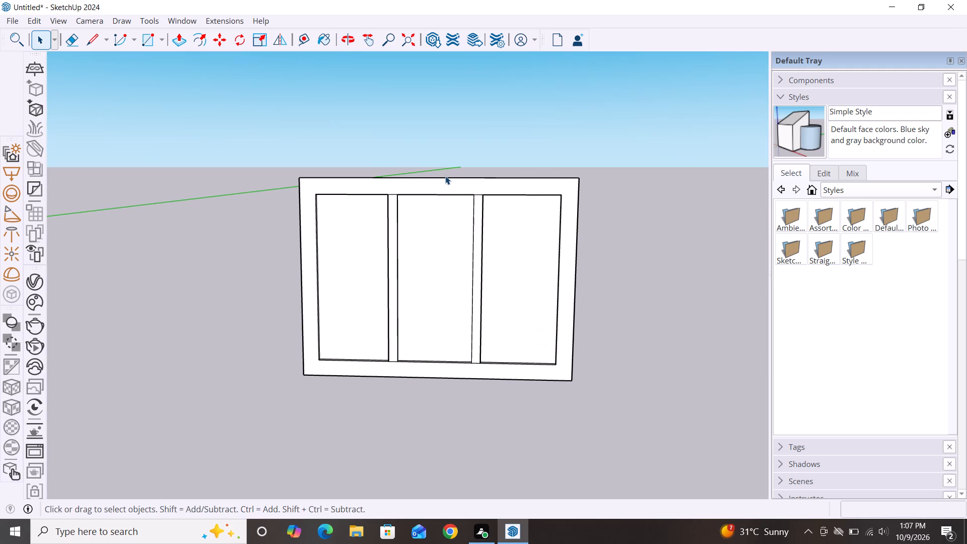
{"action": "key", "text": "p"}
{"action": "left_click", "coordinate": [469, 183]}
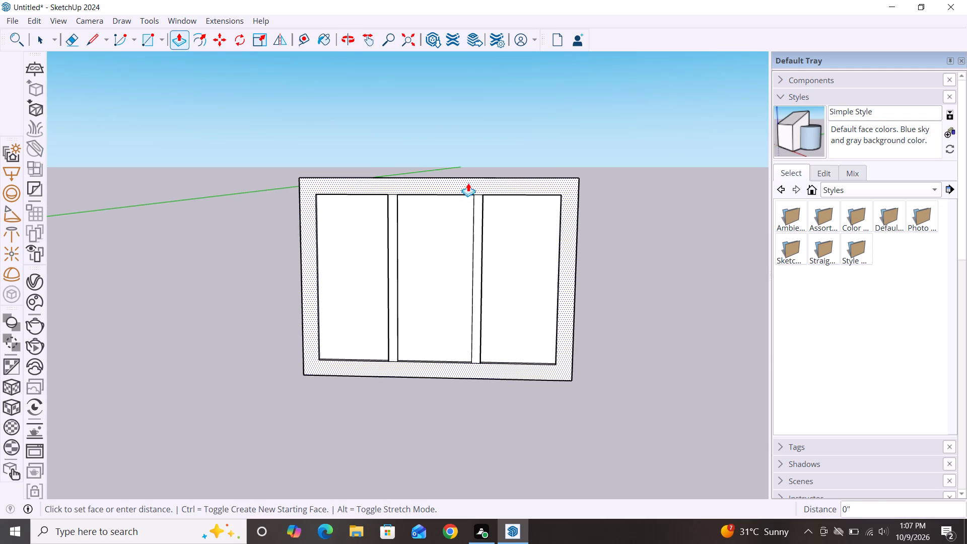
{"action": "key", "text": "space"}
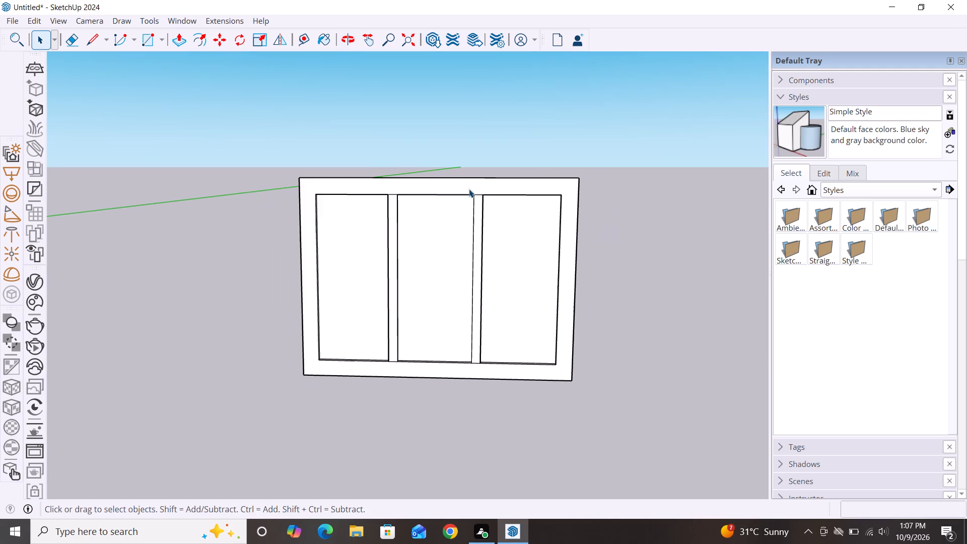
Push/Pull the outer frame's front face outward about another 2 3/8".
{"action": "scroll", "coordinate": [344, 247], "scroll_direction": "down", "scroll_amount": 2}
{"action": "middle_click_drag", "start_coordinate": [313, 371], "coordinate": [551, 401]}
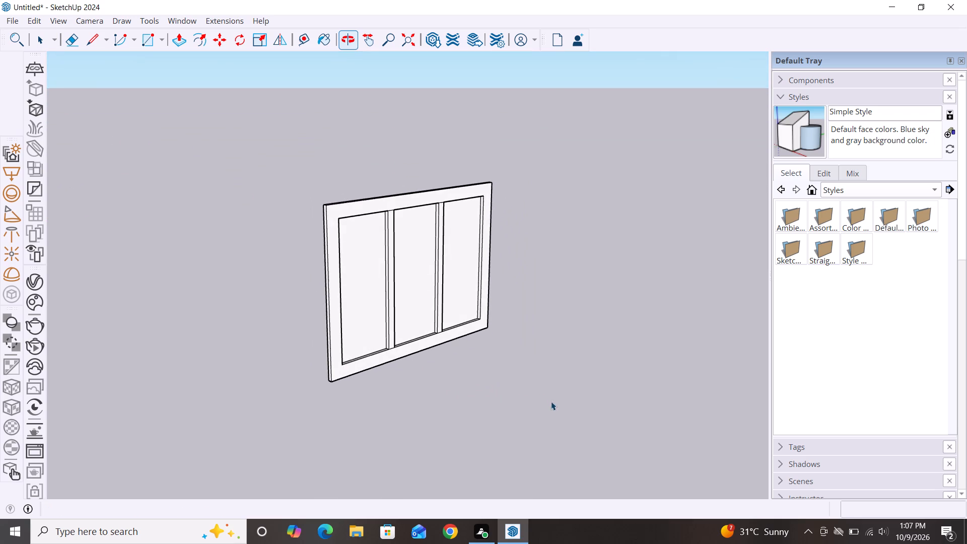
{"action": "key", "text": "p"}
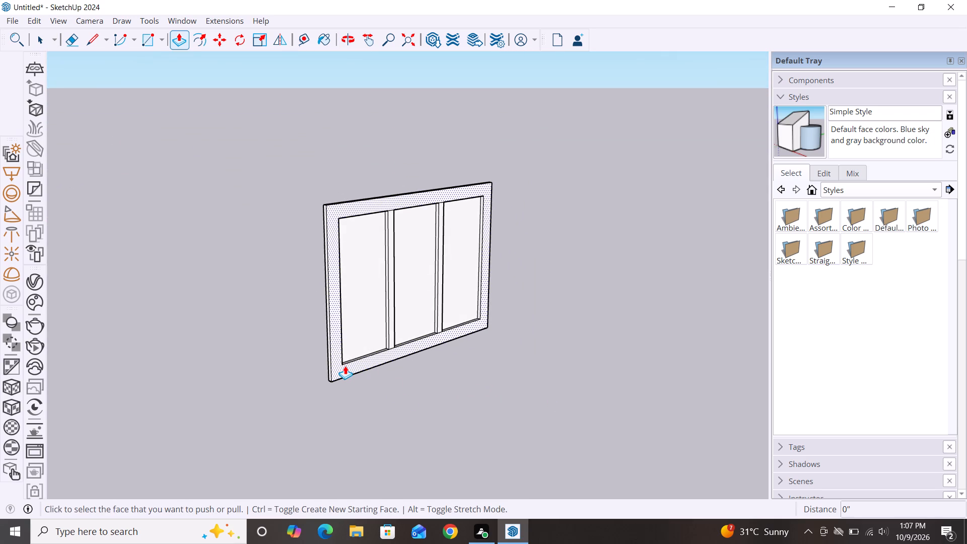
{"action": "left_click", "coordinate": [345, 366]}
{"action": "left_click", "coordinate": [350, 367]}
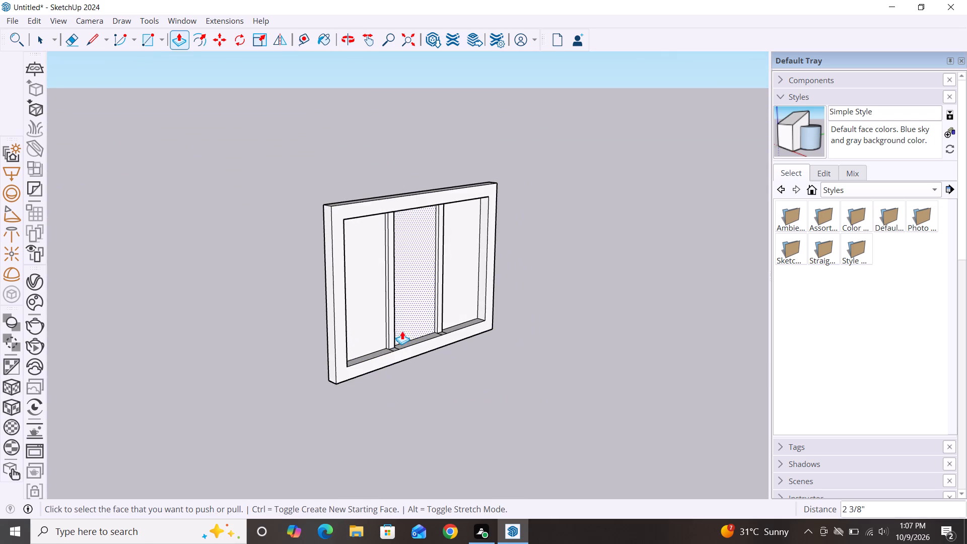
Push/Pull both mullion faces outward until they are flush with the front face of the outer frame.
{"action": "left_click", "coordinate": [394, 332]}
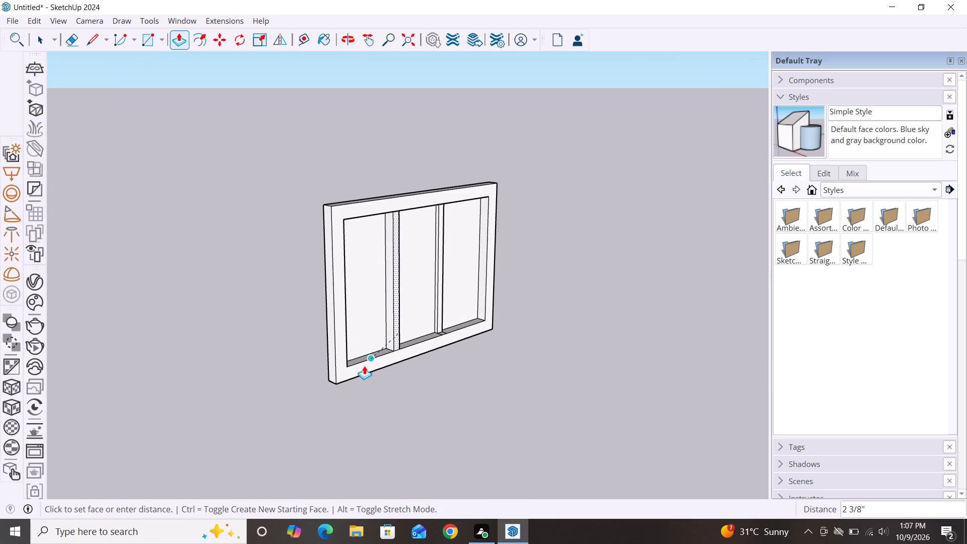
{"action": "left_click", "coordinate": [364, 366]}
{"action": "left_click", "coordinate": [440, 310]}
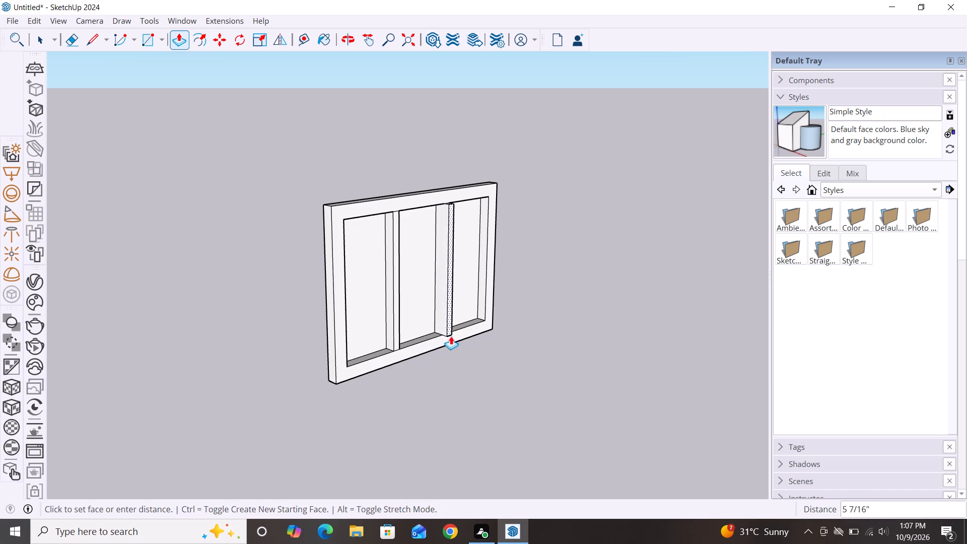
{"action": "left_click", "coordinate": [433, 350]}
{"action": "key", "text": "space"}
Paint the front face of the window's outer frame with the near-black Color M08 from the Colors collection.
{"action": "scroll", "coordinate": [543, 272], "scroll_direction": "down", "scroll_amount": 3}
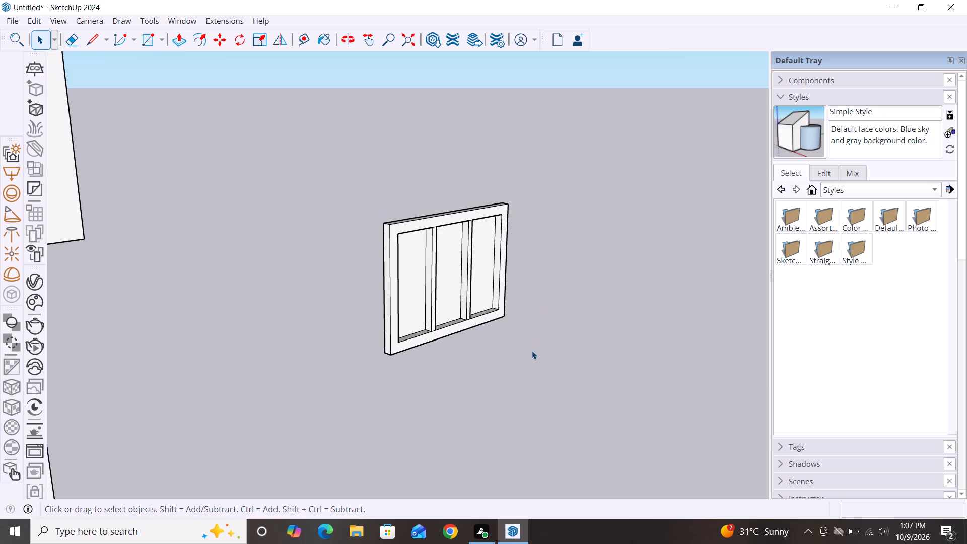
{"action": "middle_click_drag", "start_coordinate": [527, 358], "coordinate": [347, 329]}
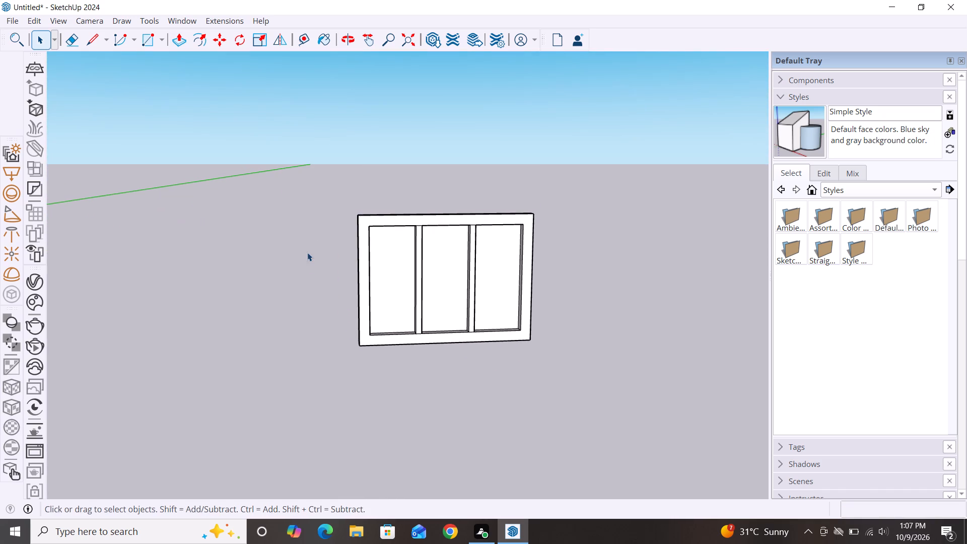
{"action": "scroll", "coordinate": [307, 252], "scroll_direction": "down", "scroll_amount": 3}
{"action": "scroll", "coordinate": [534, 264], "scroll_direction": "down", "scroll_amount": 5}
{"action": "scroll", "coordinate": [608, 262], "scroll_direction": "down", "scroll_amount": 2}
{"action": "middle_click_drag", "start_coordinate": [551, 358], "coordinate": [500, 363]}
{"action": "scroll", "coordinate": [454, 241], "scroll_direction": "up", "scroll_amount": 2}
{"action": "scroll", "coordinate": [834, 252], "scroll_direction": "down", "scroll_amount": 2}
{"action": "scroll", "coordinate": [800, 402], "scroll_direction": "down", "scroll_amount": 6}
{"action": "scroll", "coordinate": [816, 446], "scroll_direction": "down", "scroll_amount": 3}
{"action": "scroll", "coordinate": [833, 331], "scroll_direction": "down", "scroll_amount": 3}
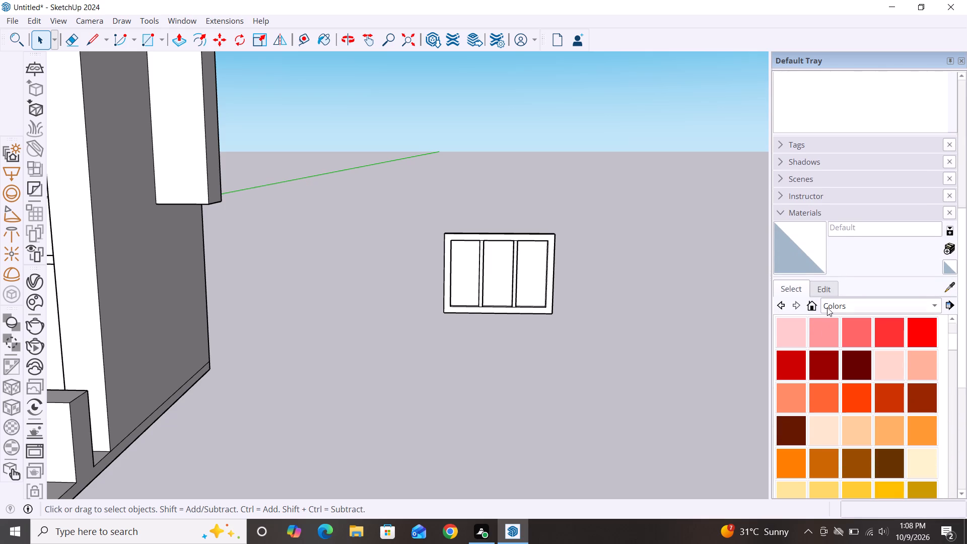
{"action": "scroll", "coordinate": [814, 274], "scroll_direction": "down", "scroll_amount": 6}
{"action": "scroll", "coordinate": [865, 292], "scroll_direction": "down", "scroll_amount": 3}
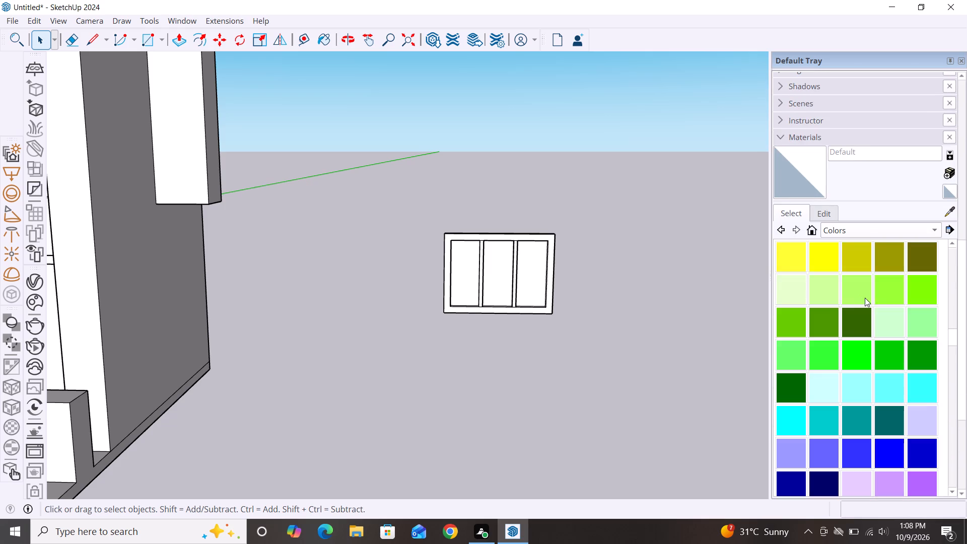
{"action": "scroll", "coordinate": [866, 293], "scroll_direction": "down", "scroll_amount": 7}
{"action": "scroll", "coordinate": [858, 338], "scroll_direction": "down", "scroll_amount": 2}
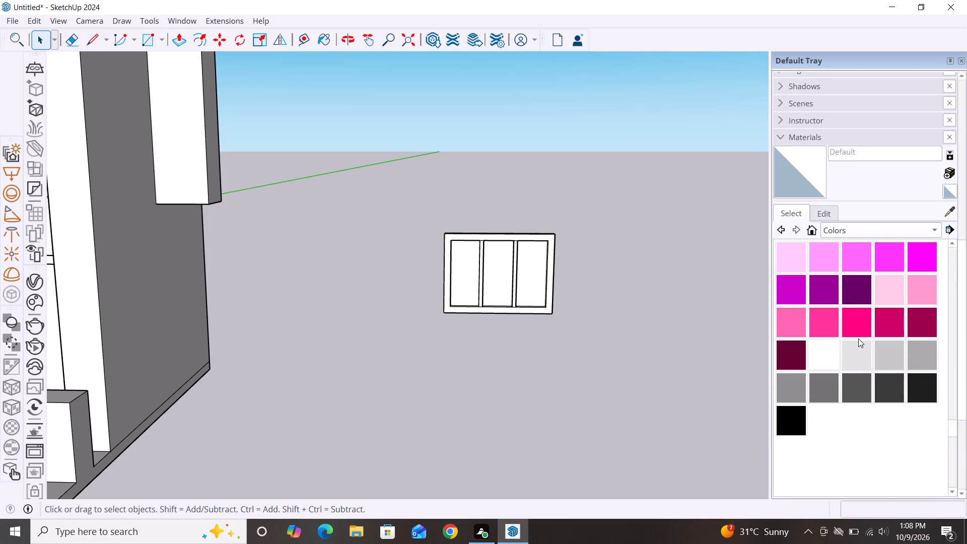
{"action": "scroll", "coordinate": [858, 338], "scroll_direction": "down", "scroll_amount": 2}
{"action": "left_click", "coordinate": [923, 321]}
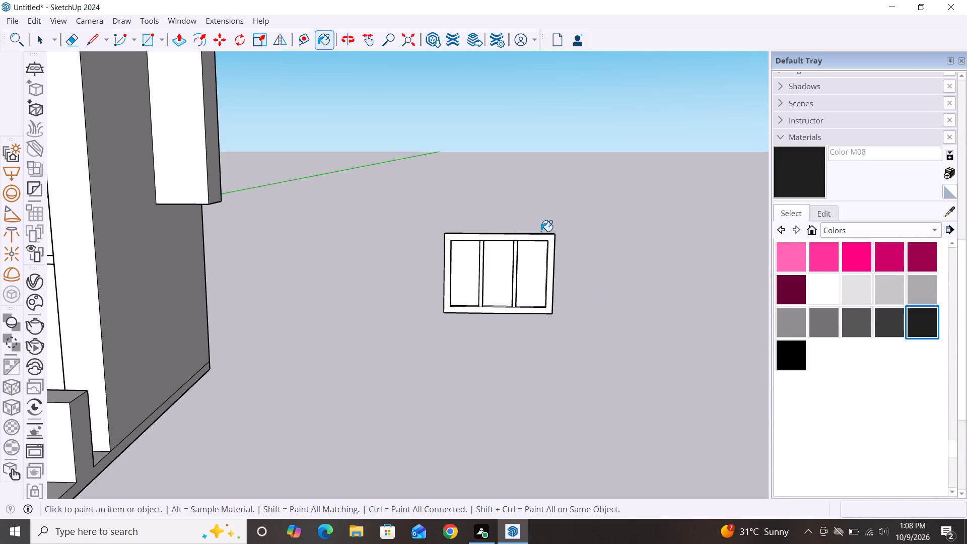
{"action": "left_click", "coordinate": [537, 237]}
Paint the front faces of both vertical mullions with the same Color M08.
{"action": "scroll", "coordinate": [511, 268], "scroll_direction": "up", "scroll_amount": 3}
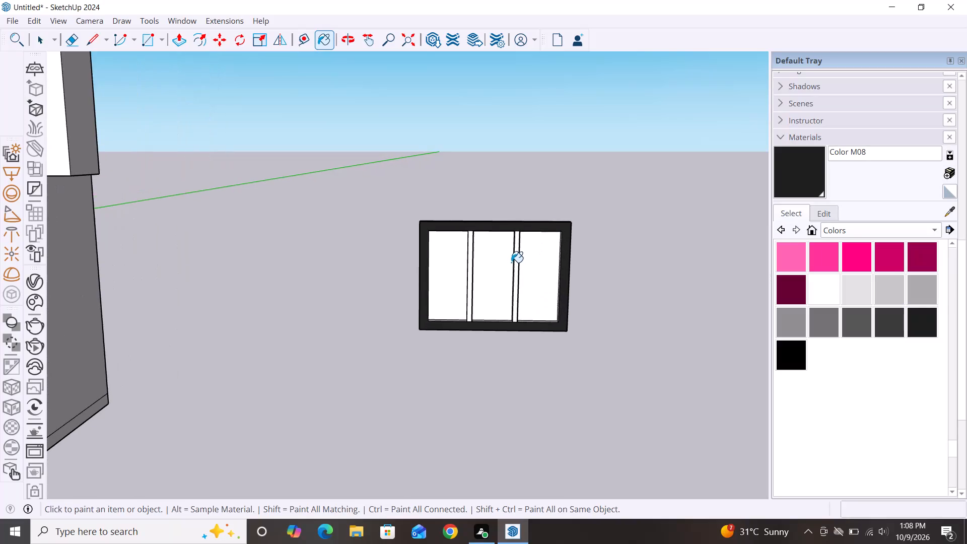
{"action": "scroll", "coordinate": [511, 262], "scroll_direction": "up", "scroll_amount": 3}
{"action": "left_click", "coordinate": [519, 271]}
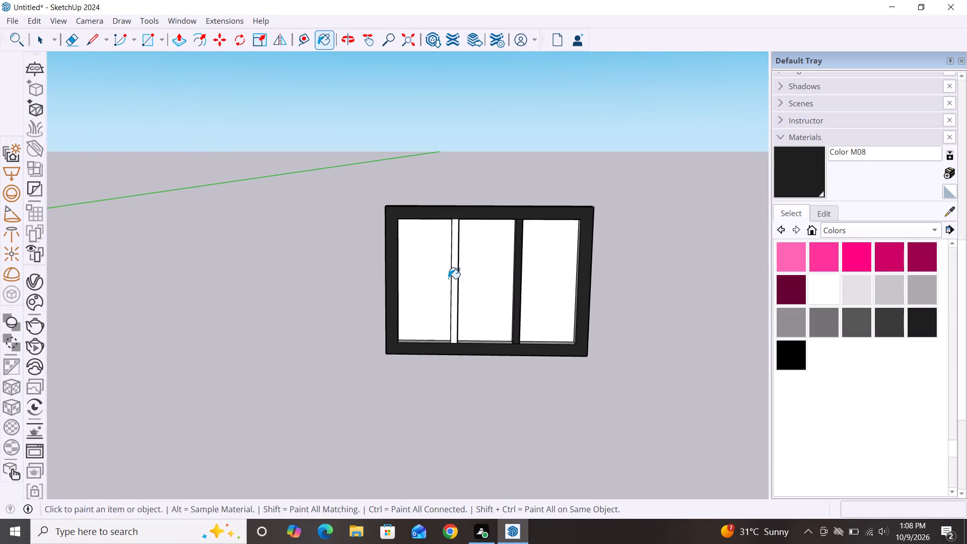
{"action": "left_click", "coordinate": [455, 279]}
{"action": "scroll", "coordinate": [402, 207], "scroll_direction": "down", "scroll_amount": 7}
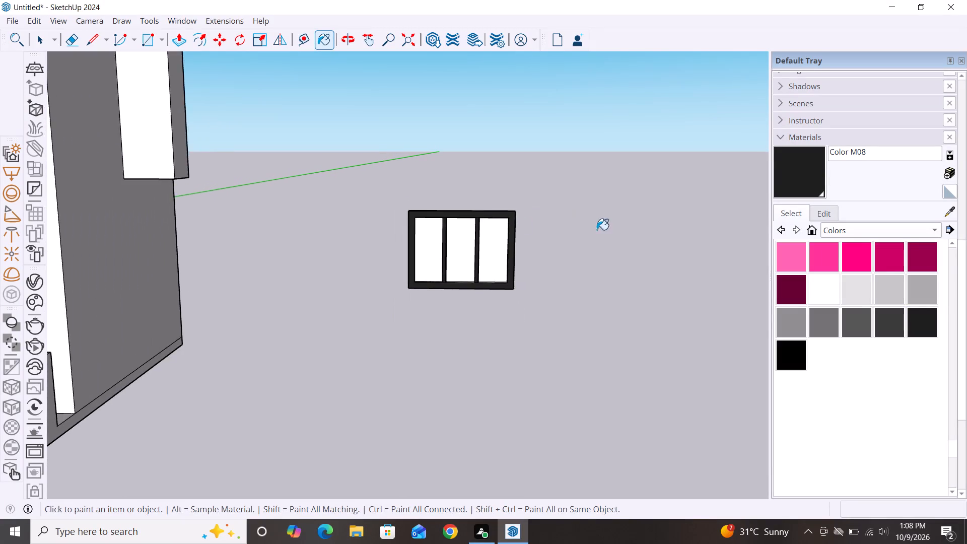
{"action": "scroll", "coordinate": [606, 228], "scroll_direction": "down", "scroll_amount": 7}
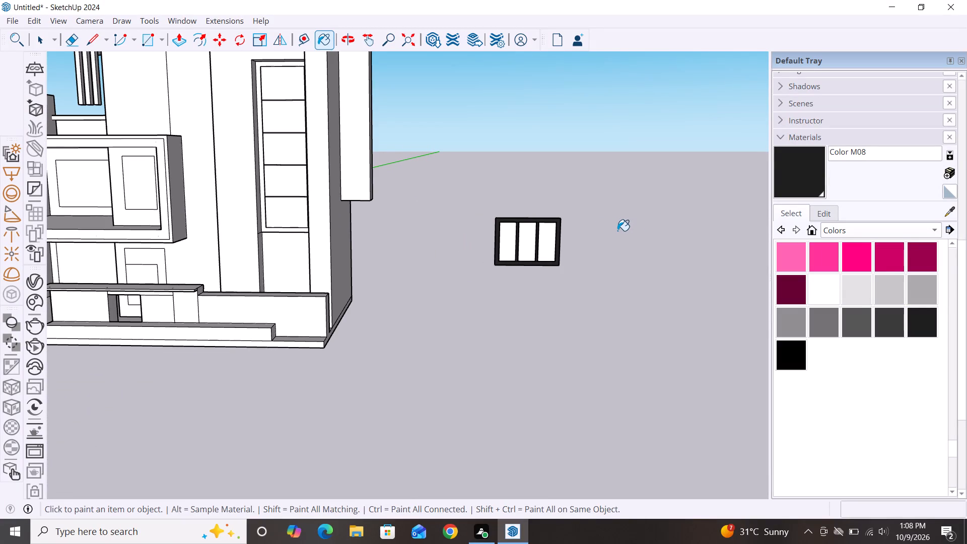
{"action": "key", "text": "space"}
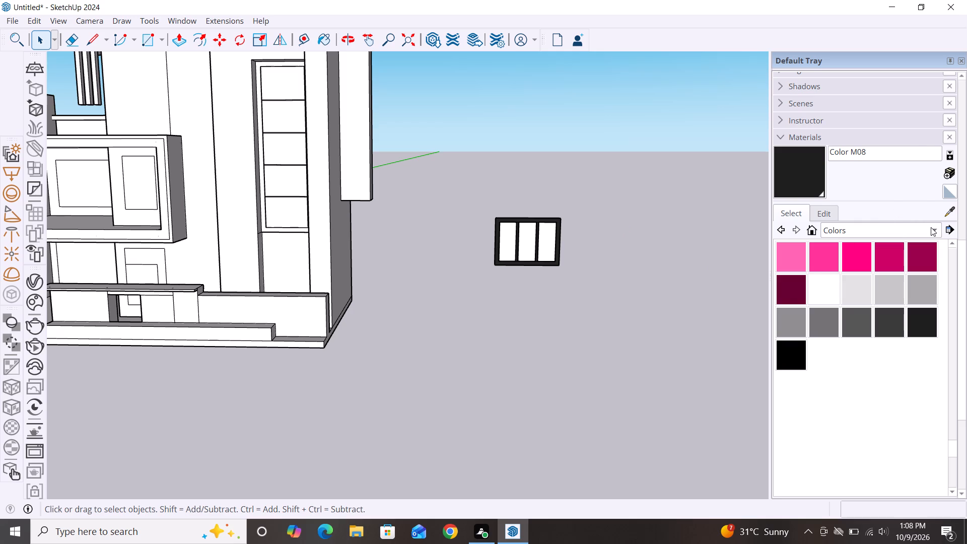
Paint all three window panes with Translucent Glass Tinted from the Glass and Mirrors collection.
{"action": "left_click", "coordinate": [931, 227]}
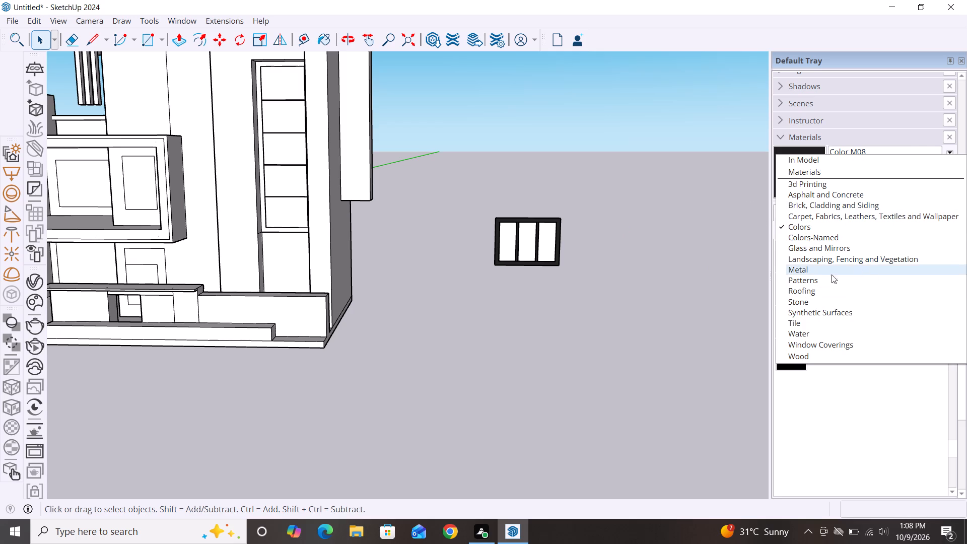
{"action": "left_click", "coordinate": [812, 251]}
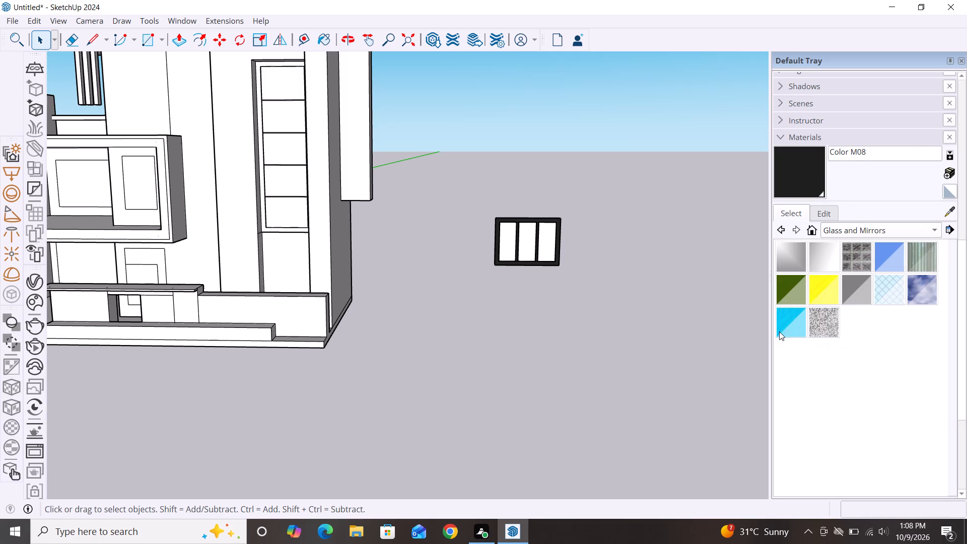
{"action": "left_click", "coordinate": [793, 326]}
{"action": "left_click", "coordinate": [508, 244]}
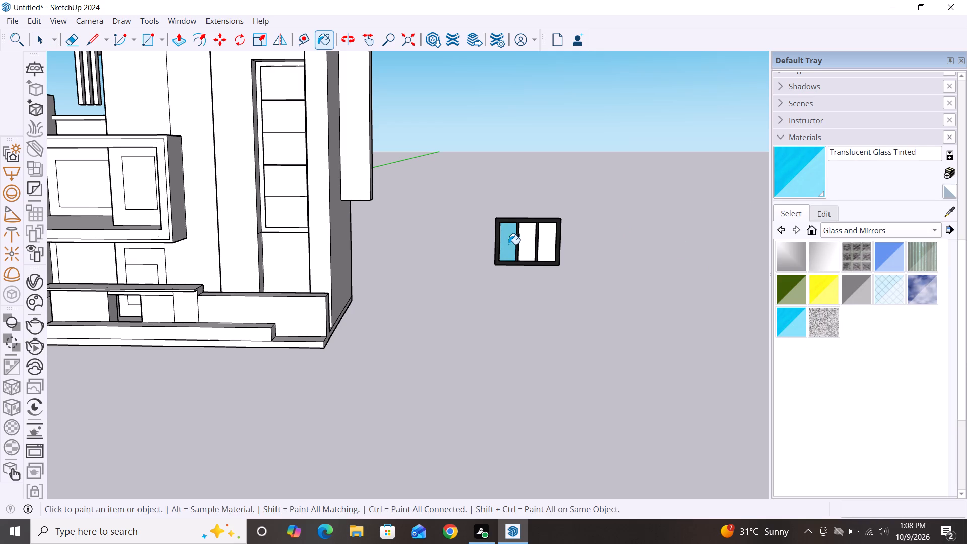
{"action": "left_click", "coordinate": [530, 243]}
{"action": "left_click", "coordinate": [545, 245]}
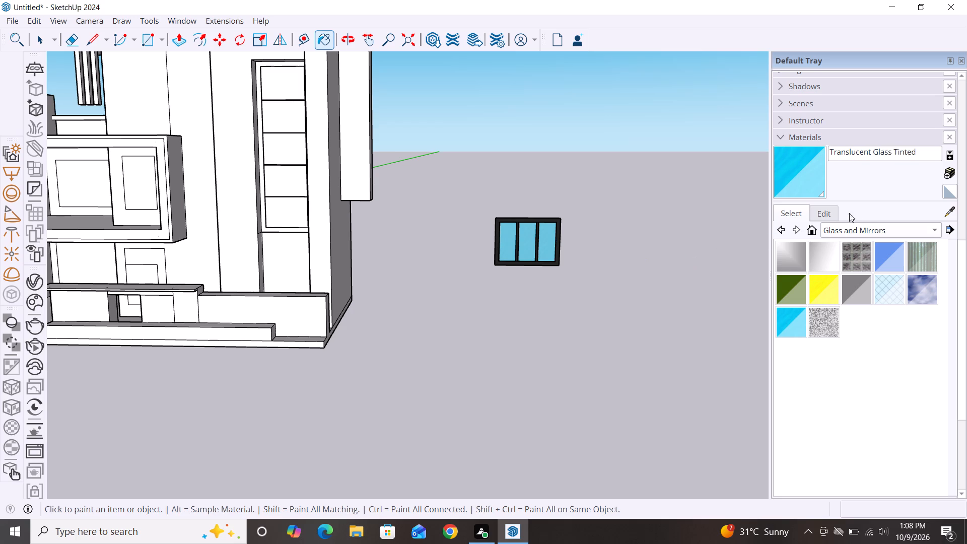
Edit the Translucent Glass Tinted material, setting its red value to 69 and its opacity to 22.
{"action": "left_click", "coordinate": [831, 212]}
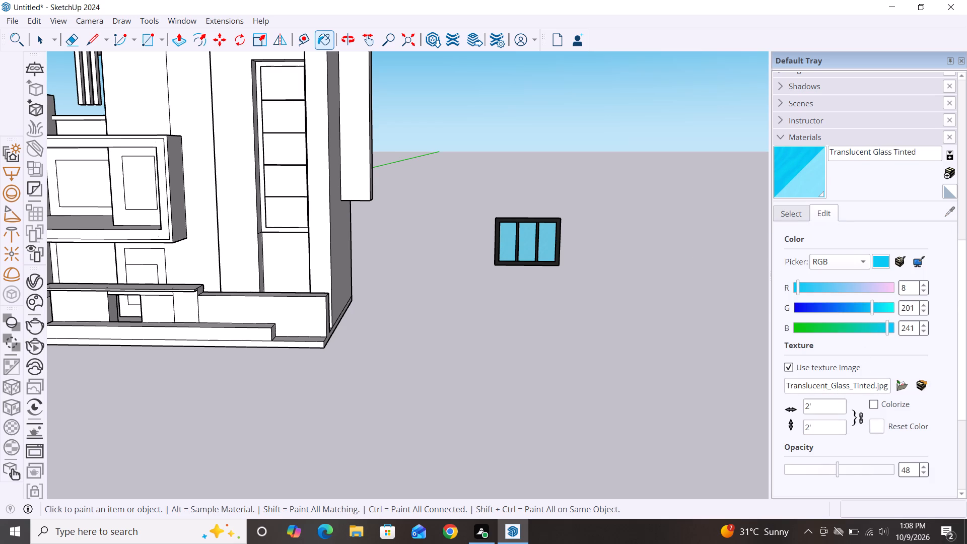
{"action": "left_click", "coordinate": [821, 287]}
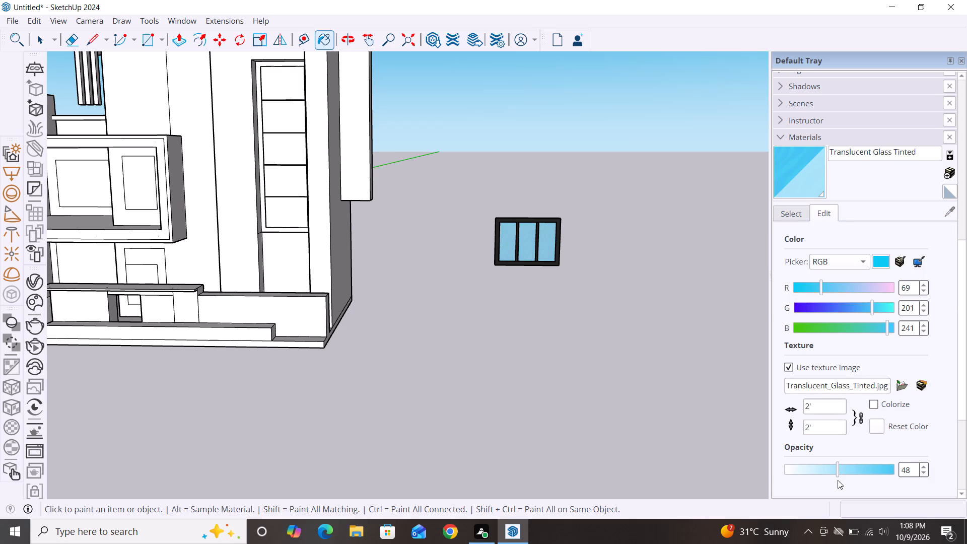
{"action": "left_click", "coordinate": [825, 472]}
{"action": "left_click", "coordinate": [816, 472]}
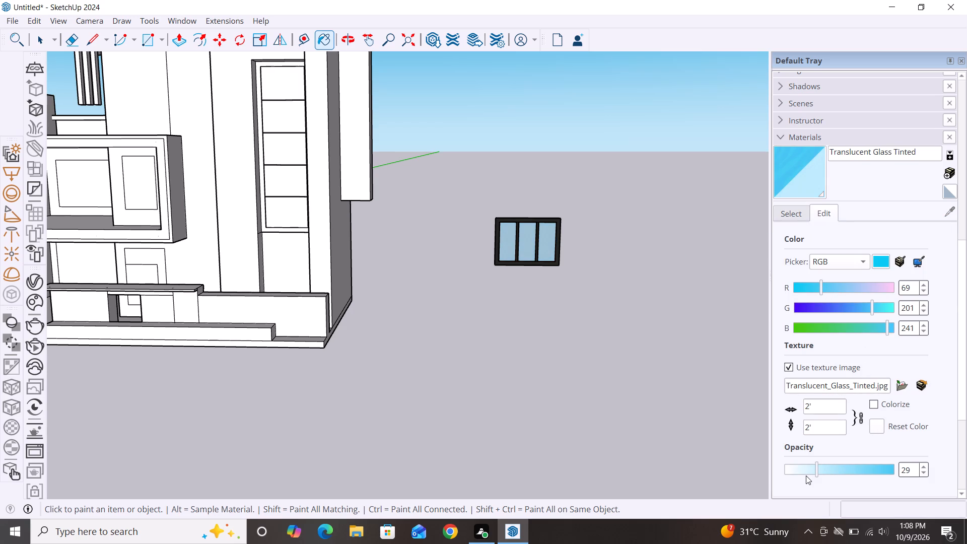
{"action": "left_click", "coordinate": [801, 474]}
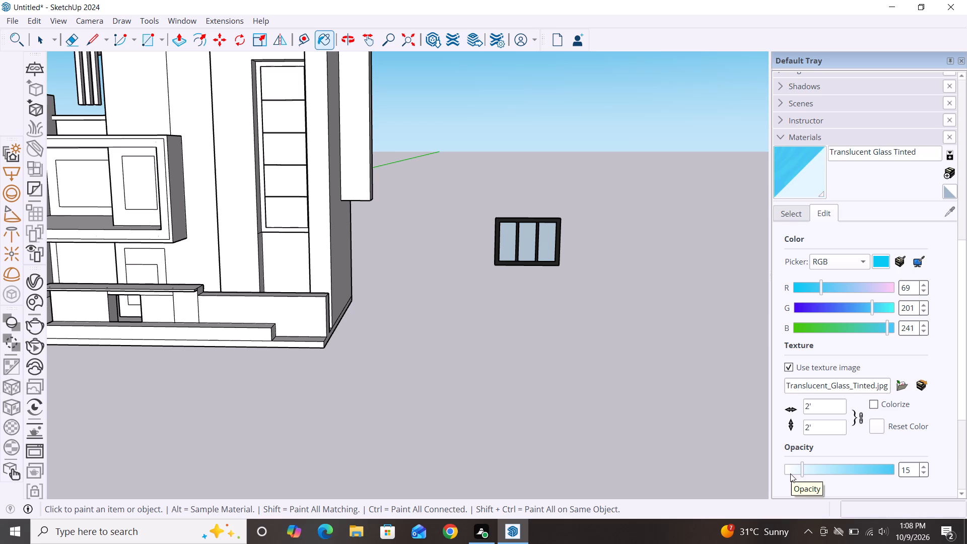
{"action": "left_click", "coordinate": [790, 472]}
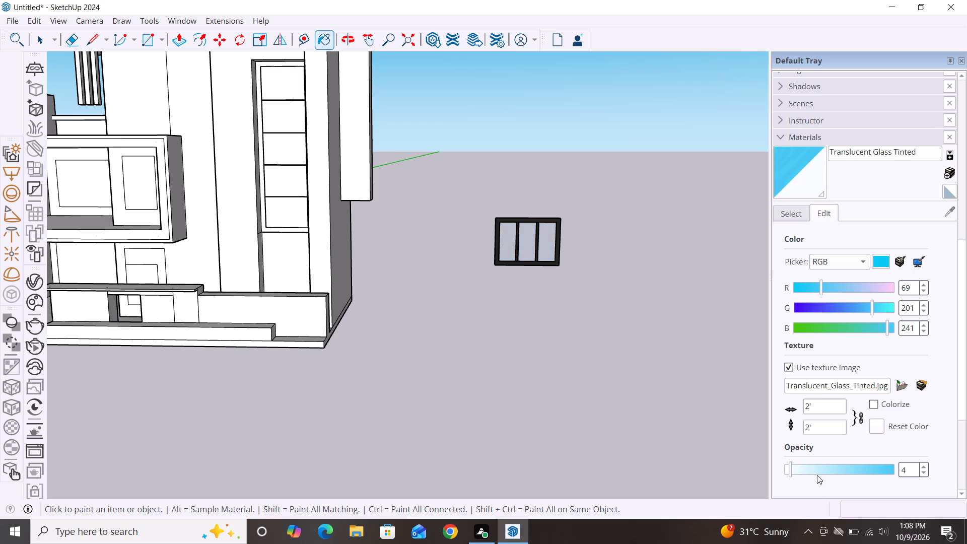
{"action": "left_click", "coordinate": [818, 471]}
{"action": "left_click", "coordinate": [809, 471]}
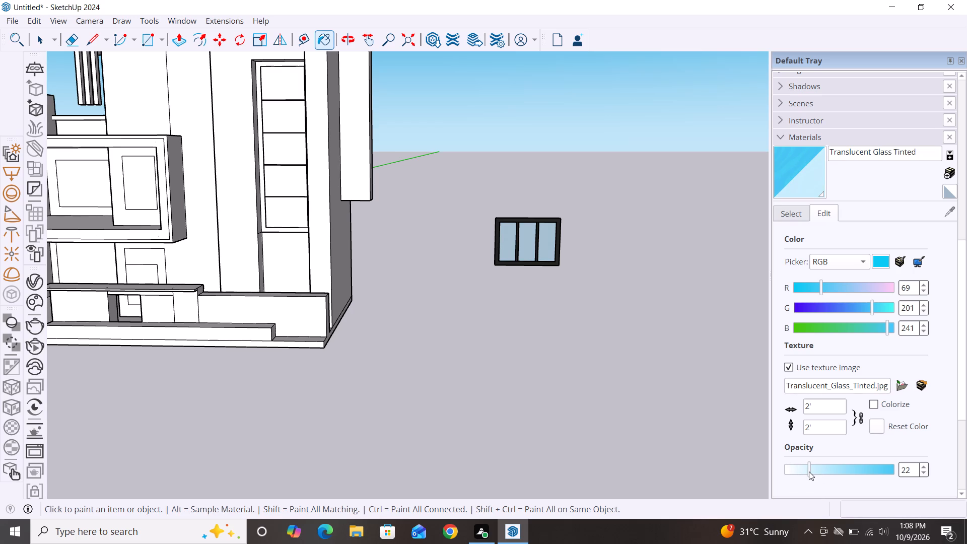
Examine the transparency and tint of the glass panes up close and from a distance.
{"action": "scroll", "coordinate": [556, 205], "scroll_direction": "down", "scroll_amount": 2}
{"action": "scroll", "coordinate": [556, 232], "scroll_direction": "up", "scroll_amount": 4}
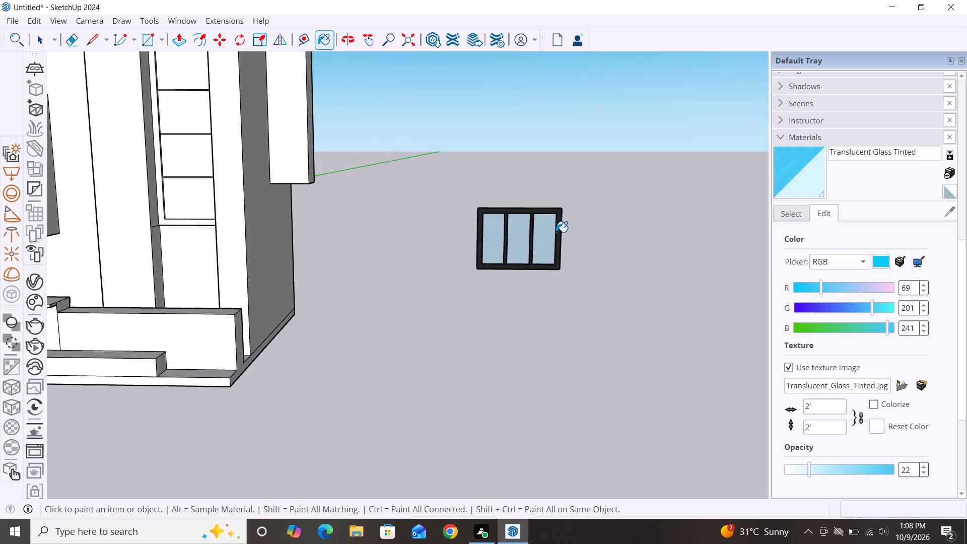
{"action": "scroll", "coordinate": [556, 232], "scroll_direction": "up", "scroll_amount": 20}
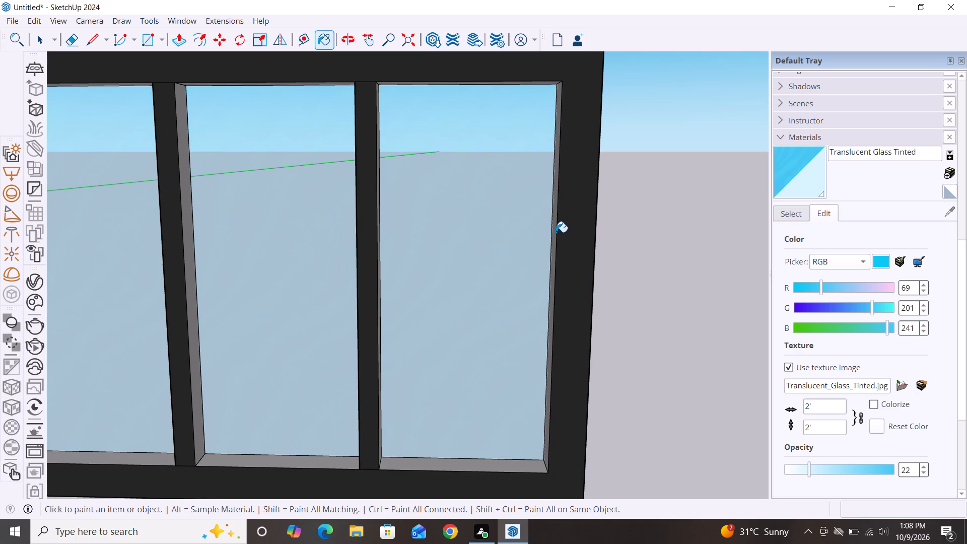
{"action": "scroll", "coordinate": [556, 232], "scroll_direction": "down", "scroll_amount": 3}
{"action": "scroll", "coordinate": [708, 173], "scroll_direction": "down", "scroll_amount": 18}
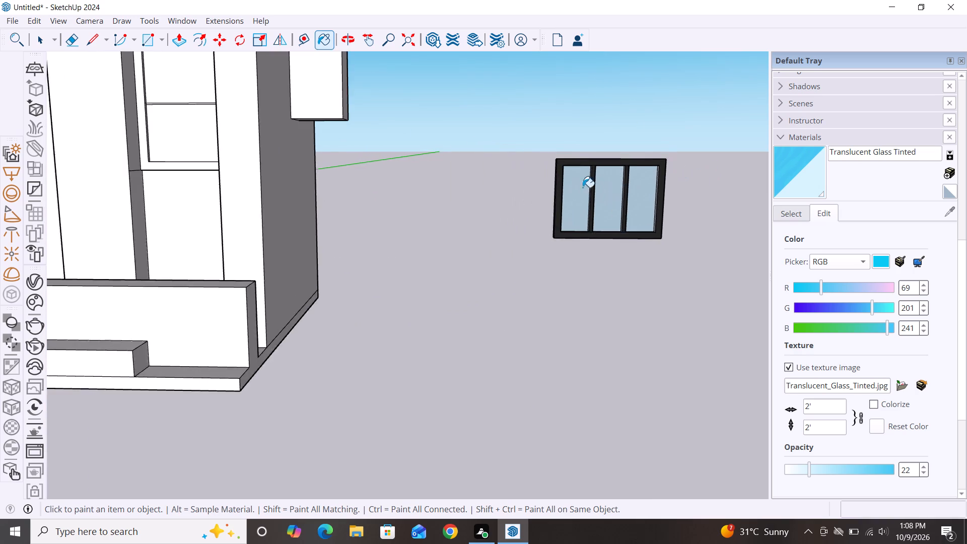
{"action": "scroll", "coordinate": [583, 187], "scroll_direction": "down", "scroll_amount": 5}
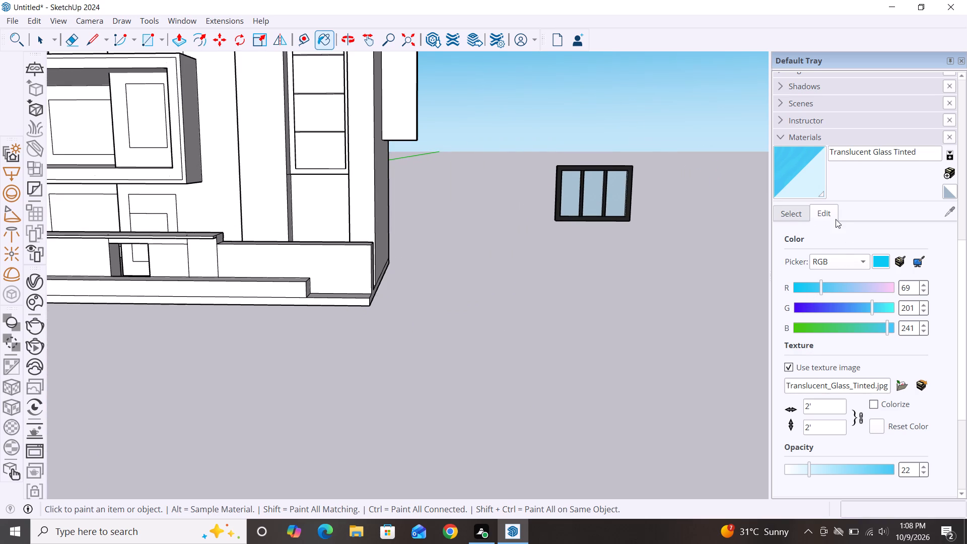
Repaint all three window panes with Translucent Glass Blue.
{"action": "left_click", "coordinate": [789, 215]}
{"action": "left_click", "coordinate": [882, 262]}
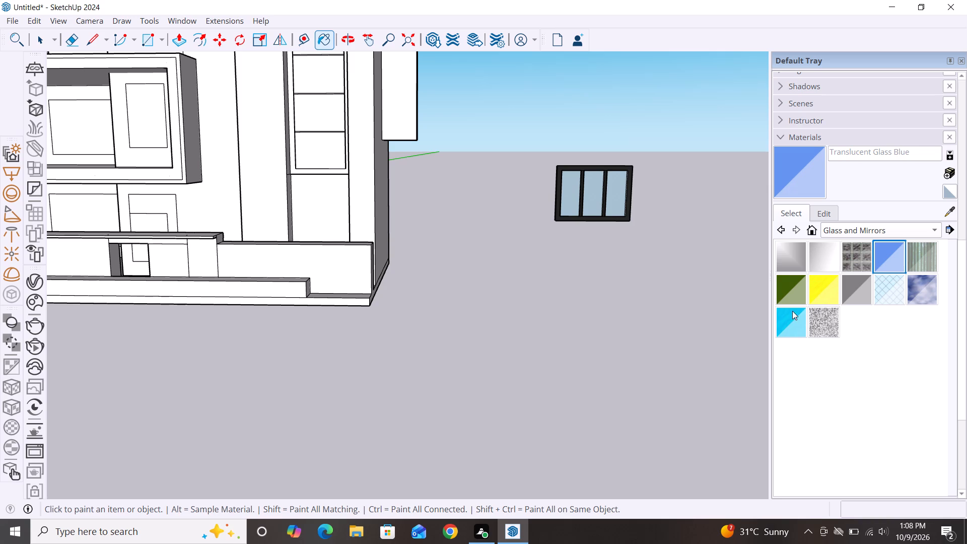
{"action": "left_click", "coordinate": [595, 178]}
{"action": "left_click", "coordinate": [563, 192]}
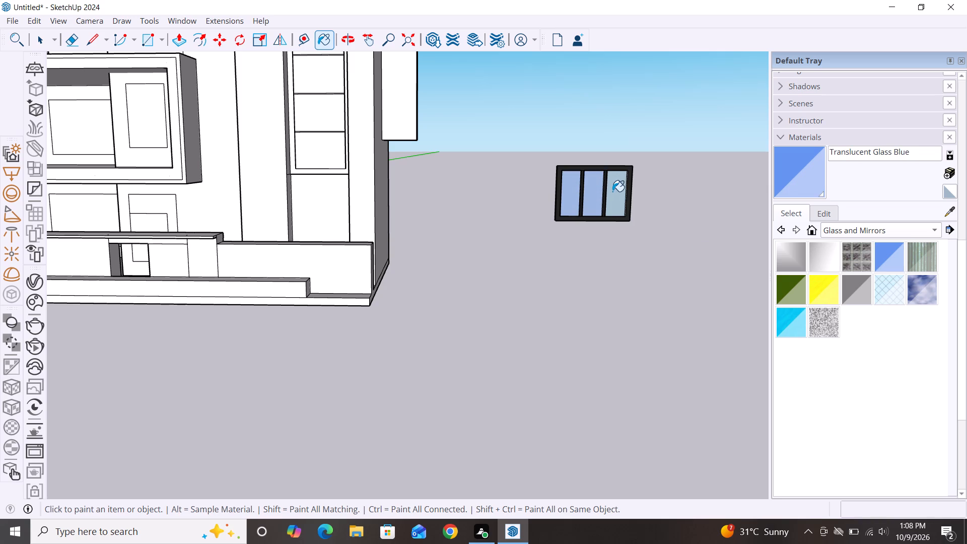
{"action": "left_click", "coordinate": [613, 191]}
Set the opacity of the Translucent Glass Blue material to 36.
{"action": "left_click", "coordinate": [825, 218]}
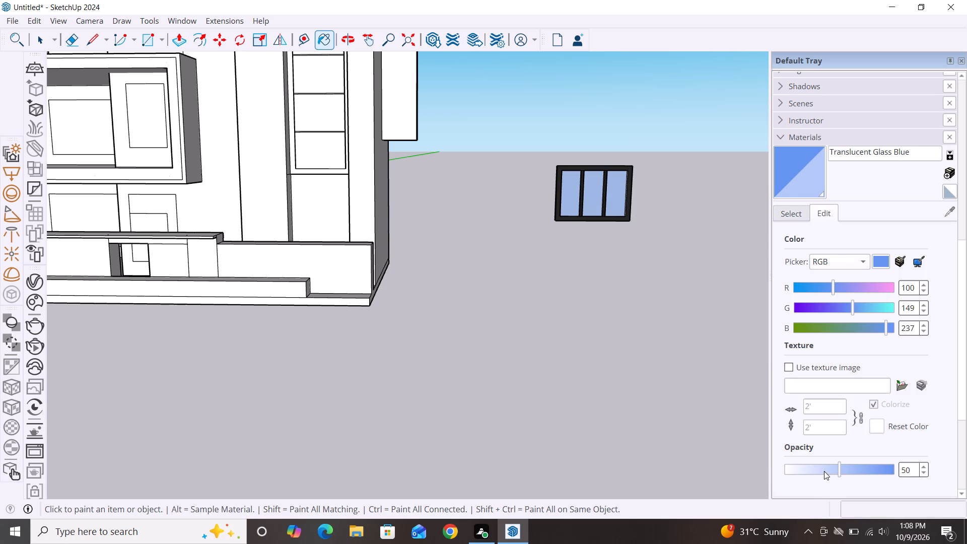
{"action": "left_click", "coordinate": [824, 471]}
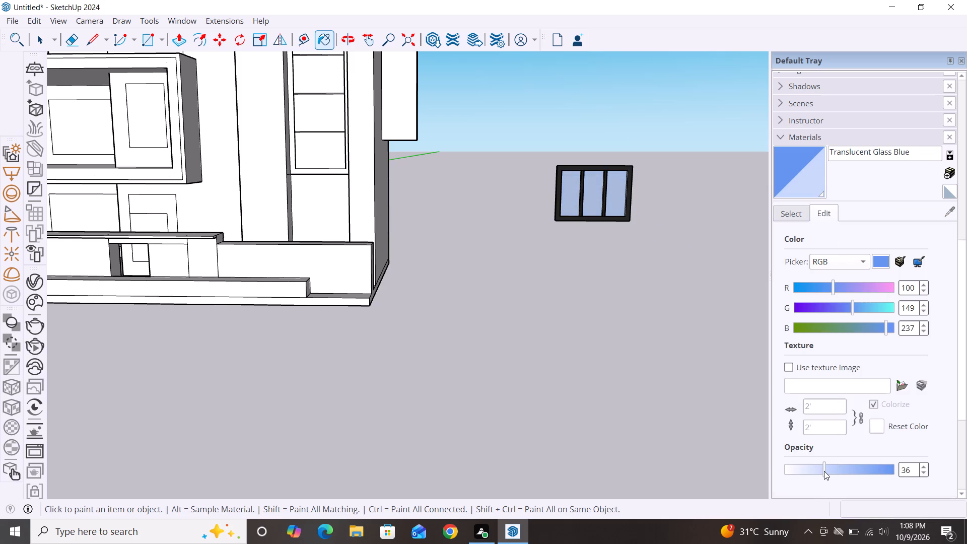
{"action": "left_click", "coordinate": [812, 468]}
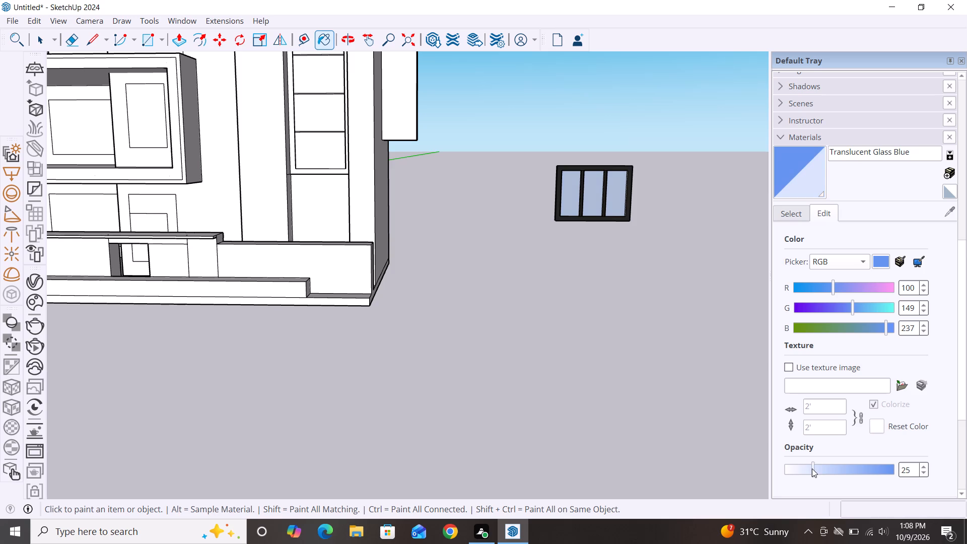
{"action": "left_click", "coordinate": [820, 468]}
{"action": "left_click", "coordinate": [824, 469]}
{"action": "key", "text": "space"}
{"action": "key", "text": "space"}
{"action": "key", "text": "space"}
{"action": "key", "text": "space"}
{"action": "key", "text": "space"}
{"action": "key", "text": "space"}
Undo the last opacity change of the Translucent Glass Blue material.
{"action": "left_click", "coordinate": [802, 145]}
{"action": "scroll", "coordinate": [798, 231], "scroll_direction": "down", "scroll_amount": 3}
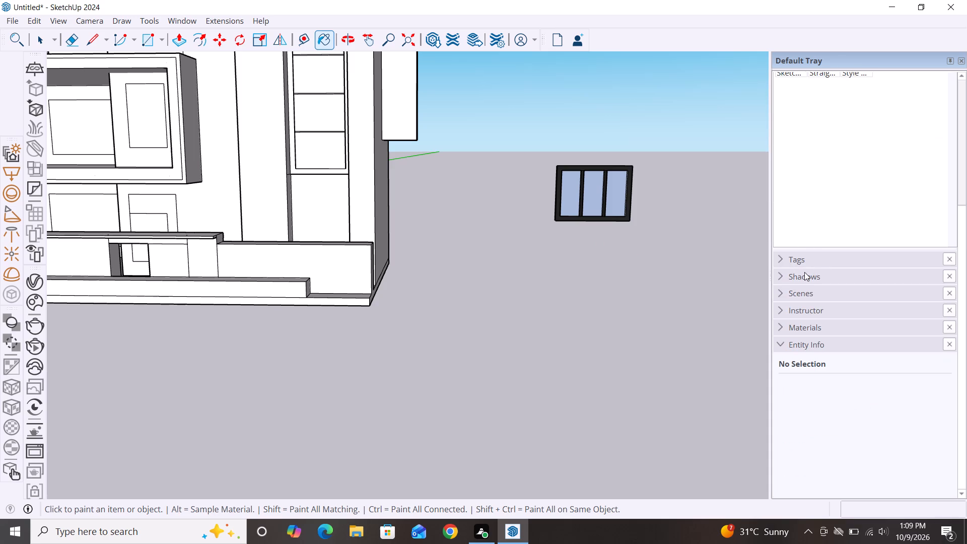
{"action": "scroll", "coordinate": [804, 272], "scroll_direction": "down", "scroll_amount": 1}
{"action": "scroll", "coordinate": [812, 285], "scroll_direction": "up", "scroll_amount": 11}
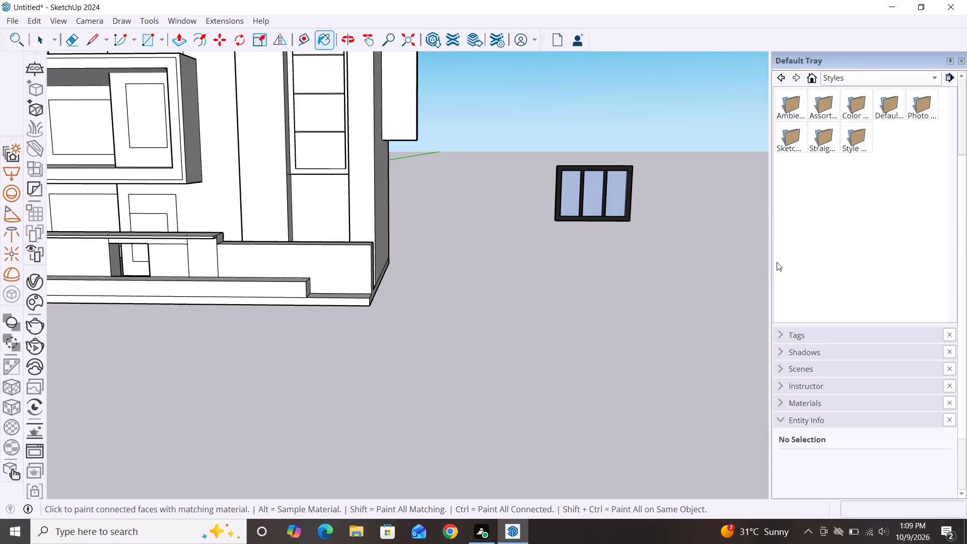
{"action": "key", "text": "ctrl+z"}
Check the Translucent Glass Blue colour and opacity settings, and return to the Glass and Mirrors collection.
{"action": "left_click", "coordinate": [827, 241]}
{"action": "scroll", "coordinate": [843, 95], "scroll_direction": "down", "scroll_amount": 4}
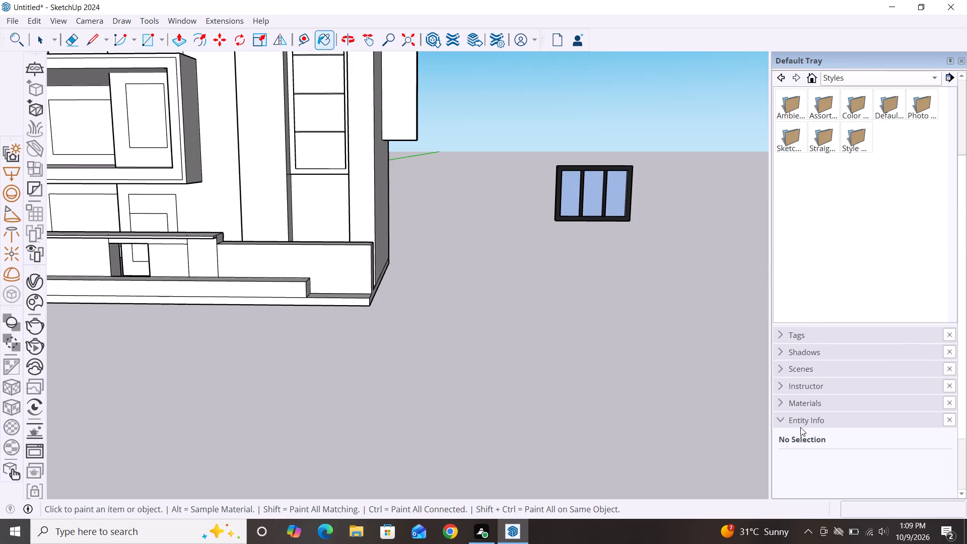
{"action": "scroll", "coordinate": [799, 427], "scroll_direction": "down", "scroll_amount": 4}
{"action": "scroll", "coordinate": [835, 265], "scroll_direction": "up", "scroll_amount": 4}
{"action": "left_click", "coordinate": [824, 195]}
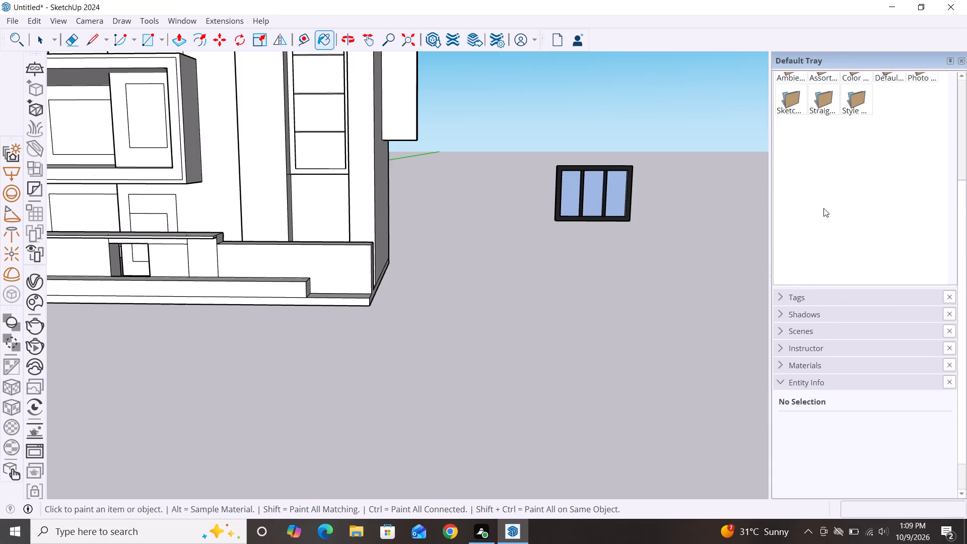
{"action": "left_click", "coordinate": [830, 369]}
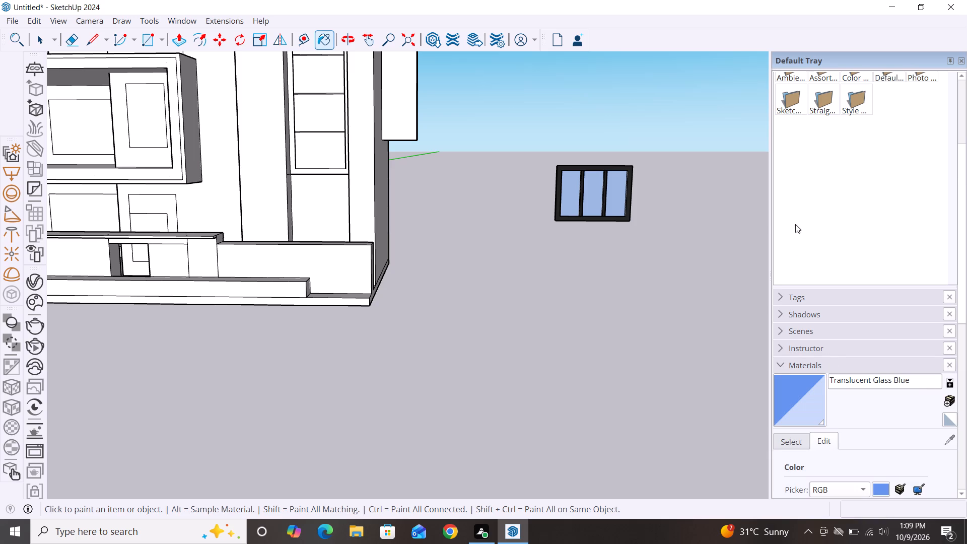
{"action": "scroll", "coordinate": [870, 365], "scroll_direction": "down", "scroll_amount": 6}
{"action": "scroll", "coordinate": [839, 143], "scroll_direction": "down", "scroll_amount": 7}
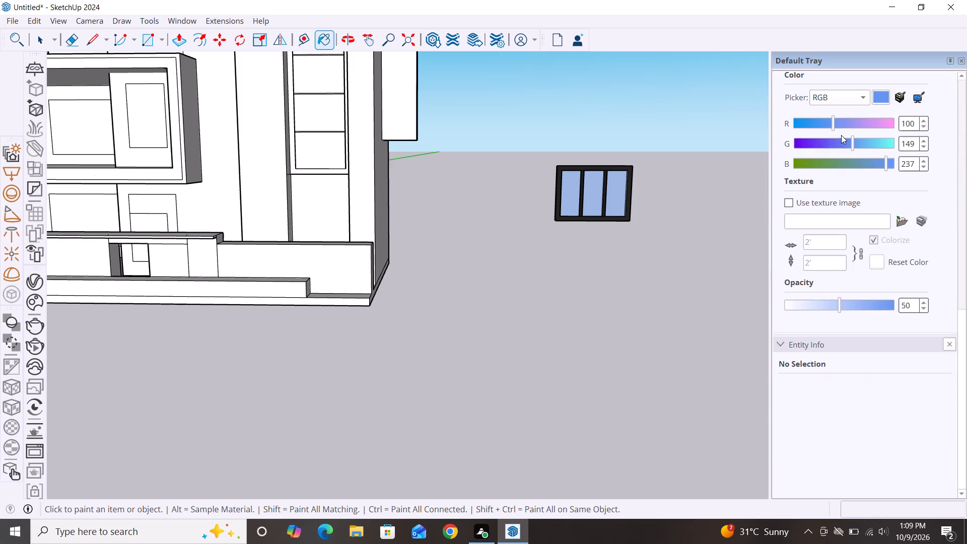
{"action": "scroll", "coordinate": [826, 147], "scroll_direction": "up", "scroll_amount": 3}
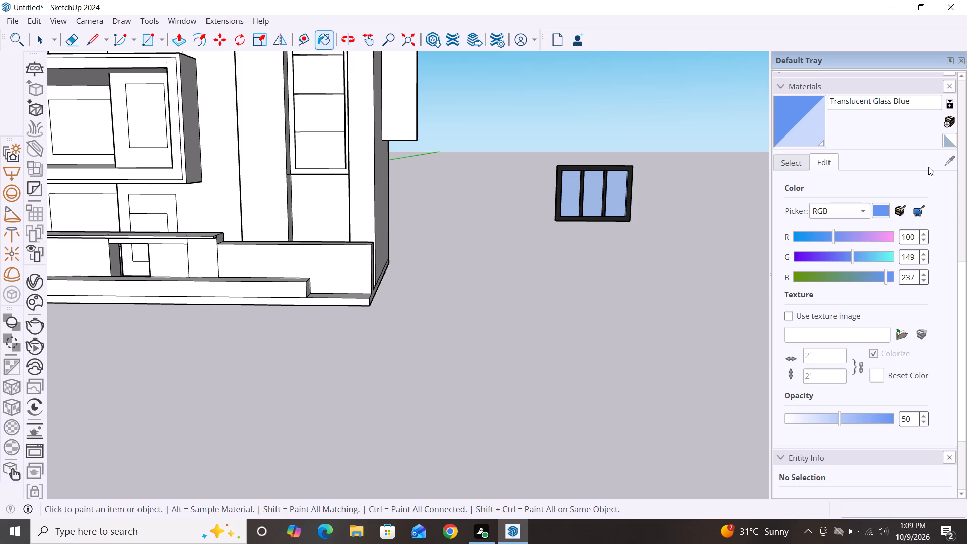
{"action": "left_click", "coordinate": [827, 160]}
{"action": "left_click", "coordinate": [805, 164]}
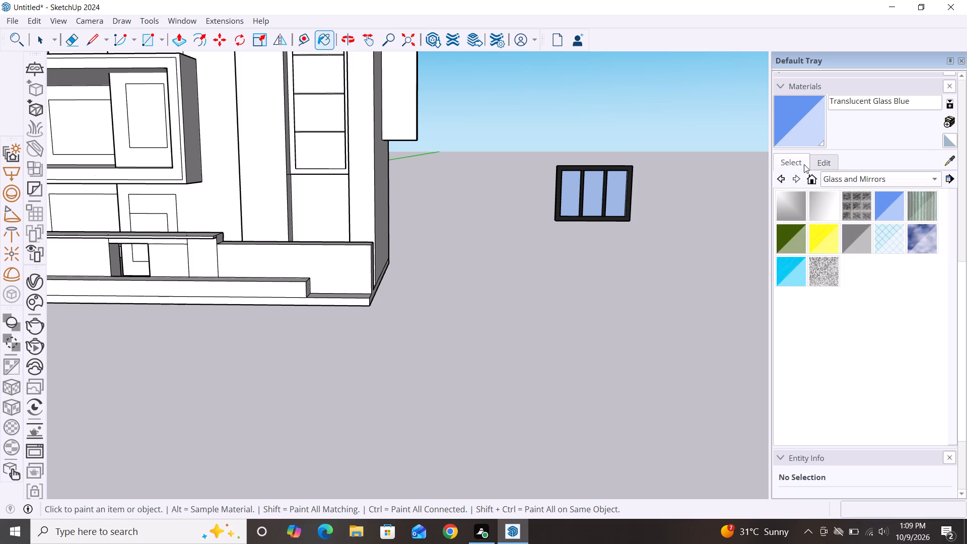
{"action": "scroll", "coordinate": [825, 155], "scroll_direction": "down", "scroll_amount": 2}
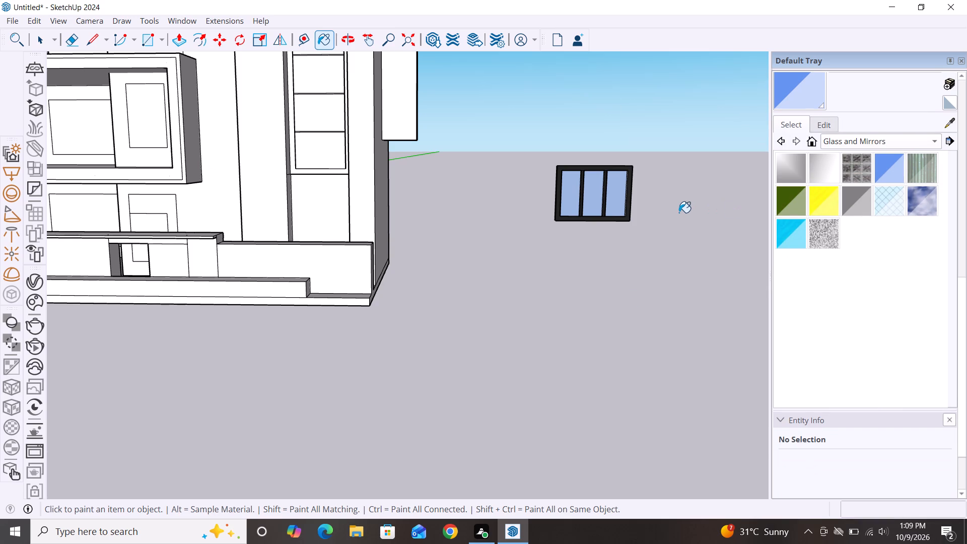
Select the entire freestanding three-pane window and make it a group.
{"action": "scroll", "coordinate": [681, 166], "scroll_direction": "down", "scroll_amount": 2}
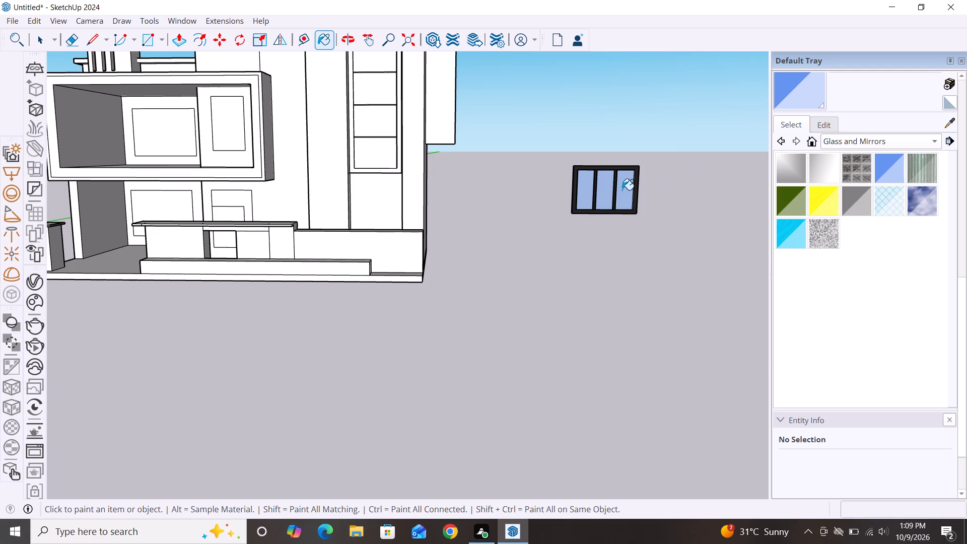
{"action": "scroll", "coordinate": [660, 185], "scroll_direction": "down", "scroll_amount": 2}
{"action": "key", "text": "space"}
{"action": "left_click", "coordinate": [621, 200]}
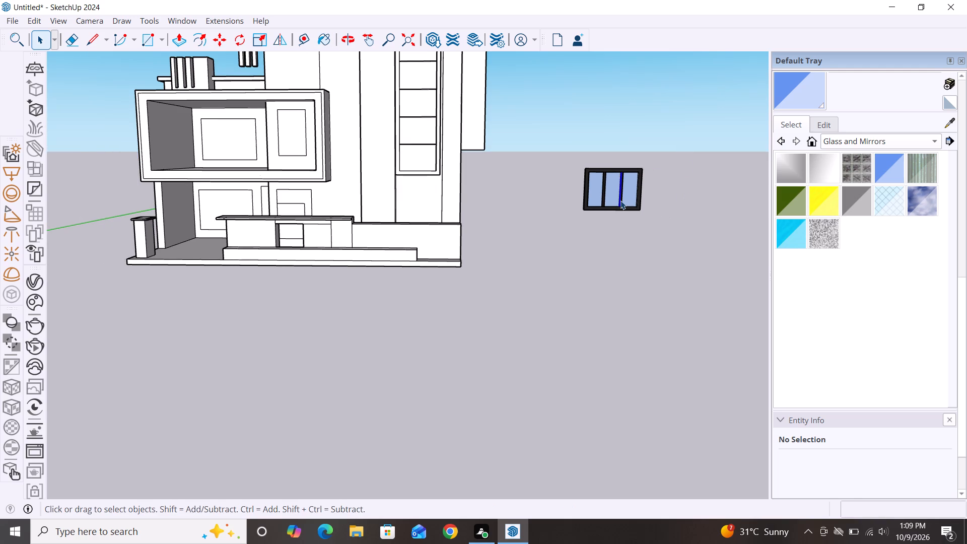
{"action": "left_click", "coordinate": [604, 238]}
{"action": "left_click_drag", "start_coordinate": [658, 162], "coordinate": [487, 255]}
{"action": "left_click_drag", "start_coordinate": [487, 255], "coordinate": [502, 271]}
{"action": "left_click_drag", "start_coordinate": [509, 273], "coordinate": [523, 277]}
{"action": "left_click_drag", "start_coordinate": [662, 149], "coordinate": [567, 223]}
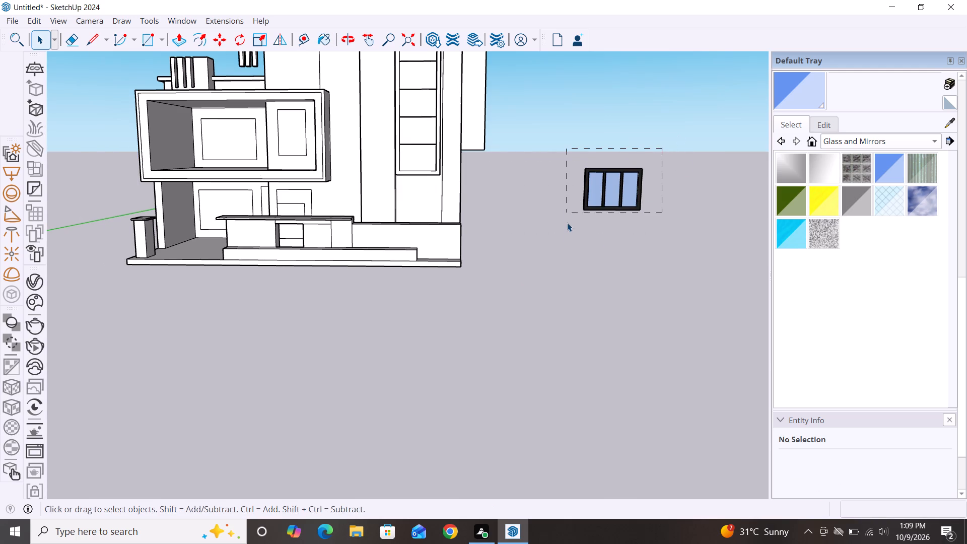
{"action": "left_click_drag", "start_coordinate": [567, 223], "coordinate": [567, 231]}
{"action": "right_click", "coordinate": [604, 179]}
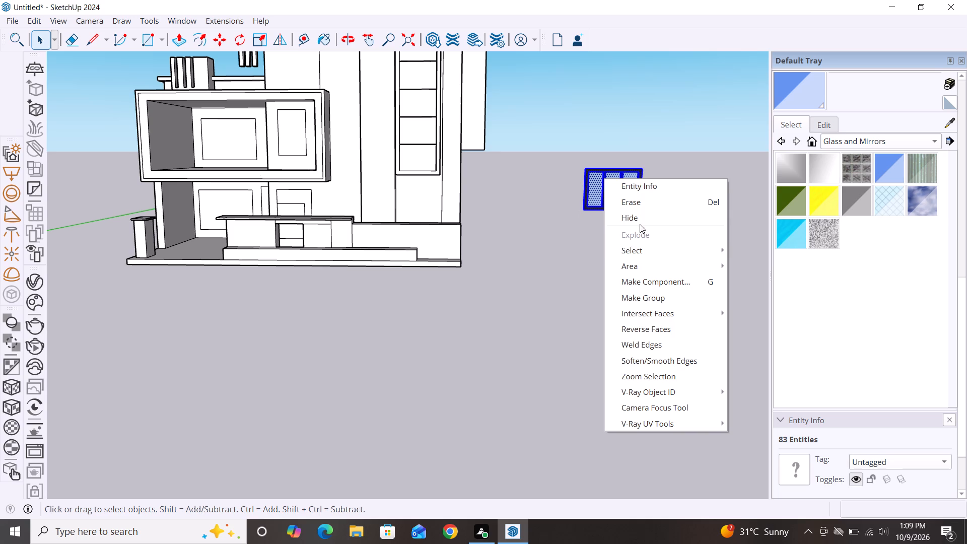
{"action": "left_click", "coordinate": [641, 296]}
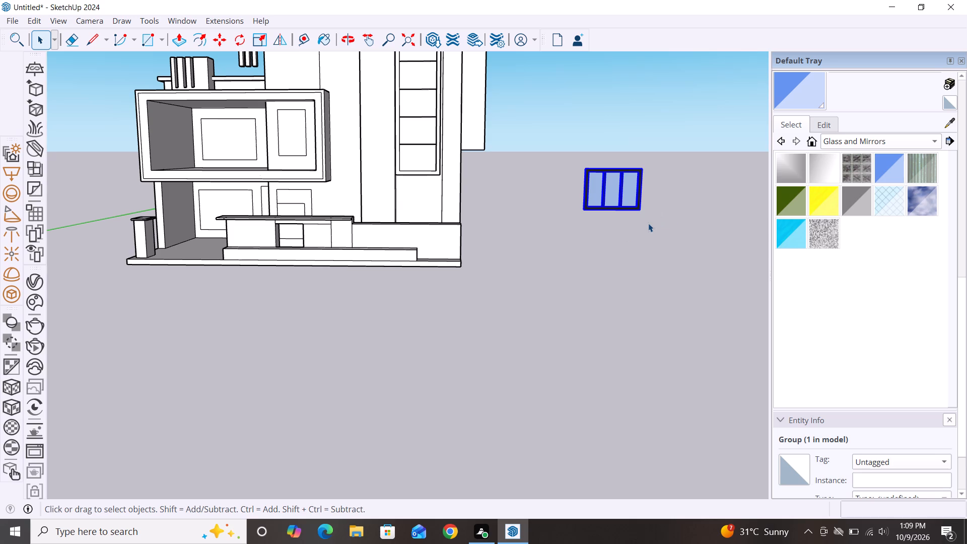
Delete the front and back faces inside the large upper-floor window rectangle to open it through the wall.
{"action": "key", "text": "m"}
{"action": "key", "text": "space"}
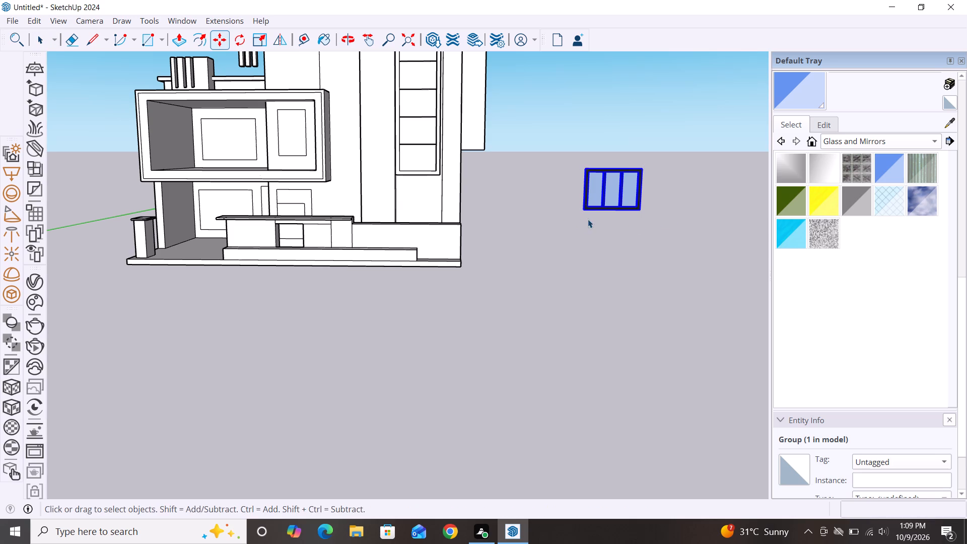
{"action": "left_click", "coordinate": [228, 139]}
{"action": "key", "text": "Delete"}
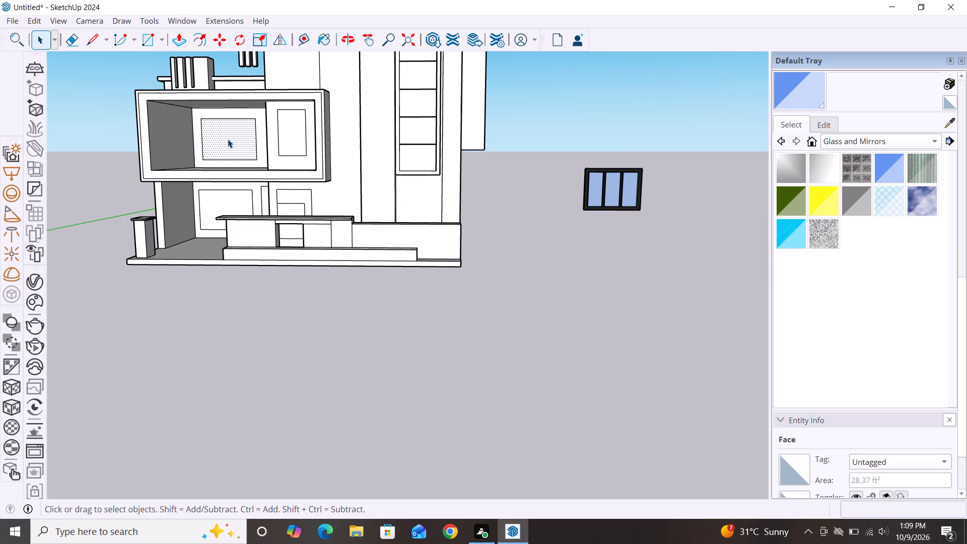
{"action": "scroll", "coordinate": [263, 161], "scroll_direction": "down", "scroll_amount": 3}
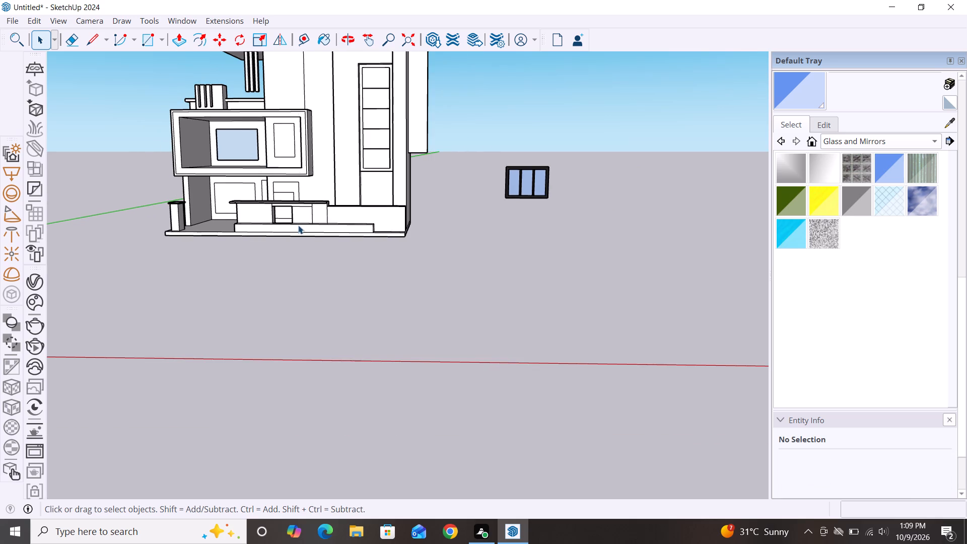
{"action": "middle_click_drag", "start_coordinate": [298, 225], "coordinate": [405, 257]}
{"action": "left_click", "coordinate": [190, 146]}
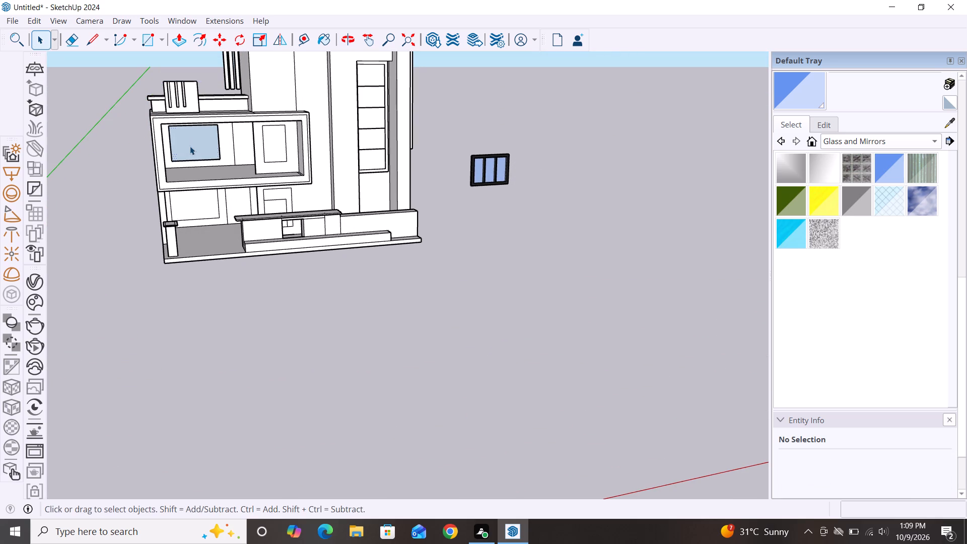
{"action": "key", "text": "Delete"}
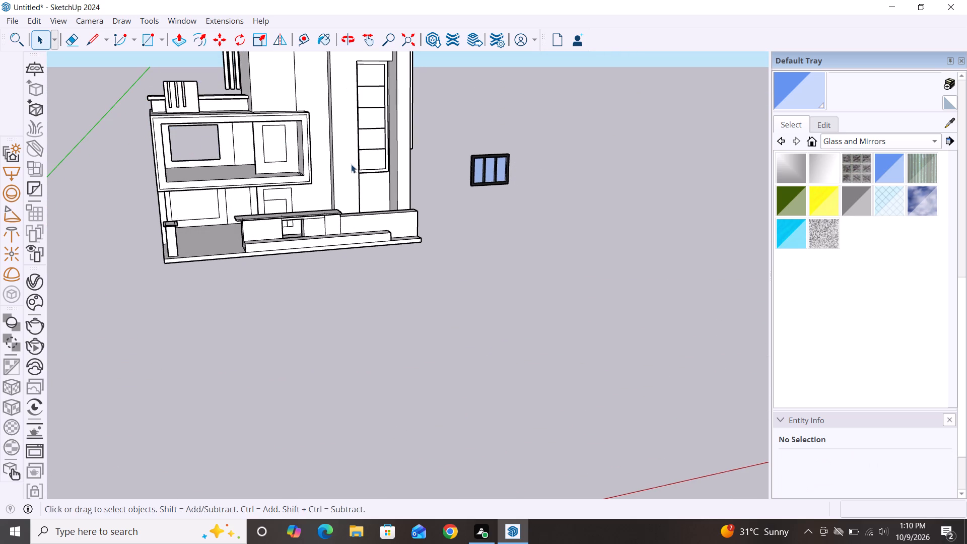
Delete the front and back faces inside the large ground-floor window rectangle to open it through the wall.
{"action": "scroll", "coordinate": [409, 109], "scroll_direction": "down", "scroll_amount": 2}
{"action": "middle_click_drag", "start_coordinate": [395, 298], "coordinate": [247, 253]}
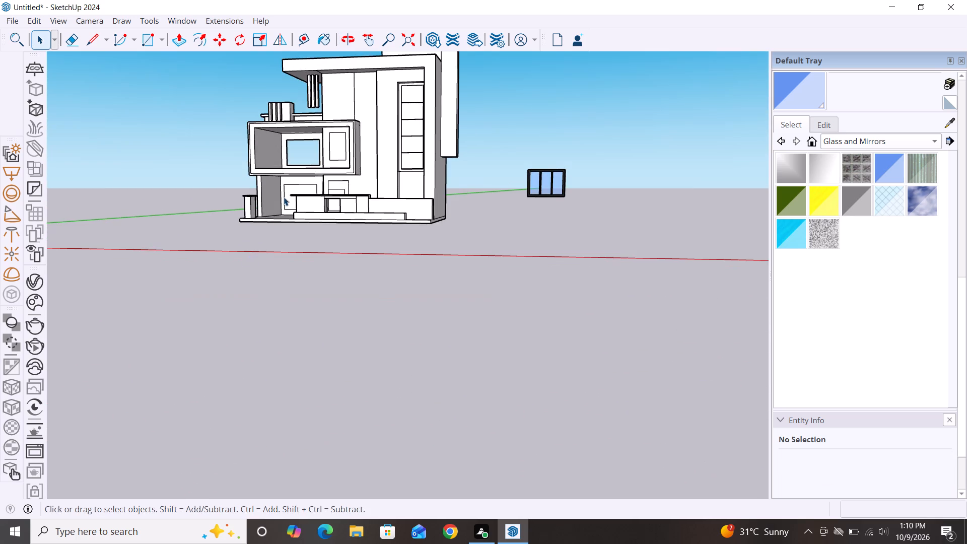
{"action": "scroll", "coordinate": [287, 195], "scroll_direction": "up", "scroll_amount": 4}
{"action": "double_click", "coordinate": [291, 178]}
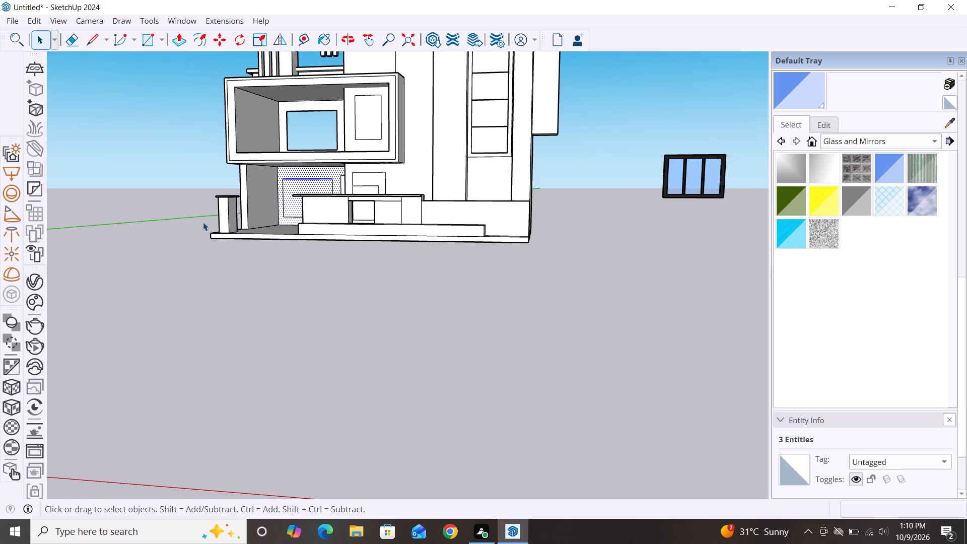
{"action": "left_click", "coordinate": [176, 188]}
{"action": "left_click", "coordinate": [324, 190]}
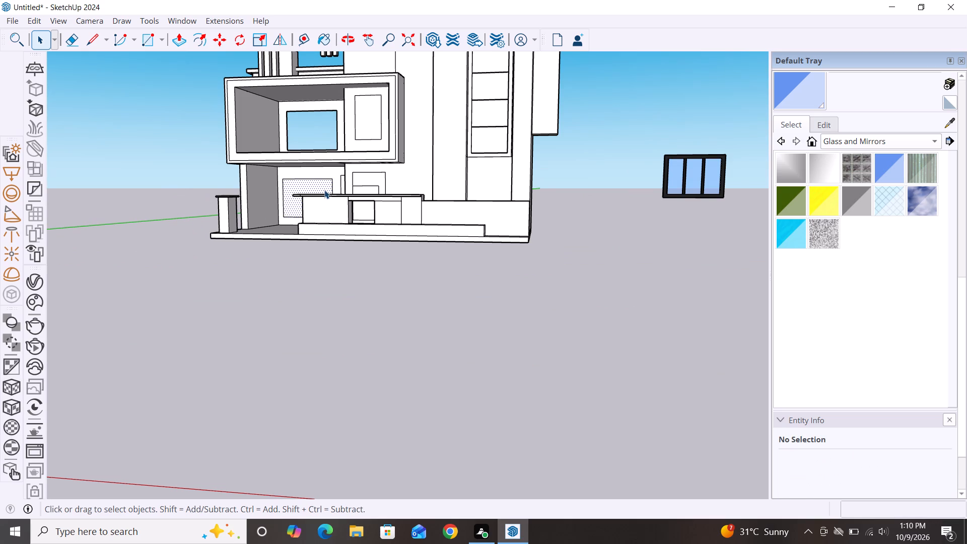
{"action": "key", "text": "Delete"}
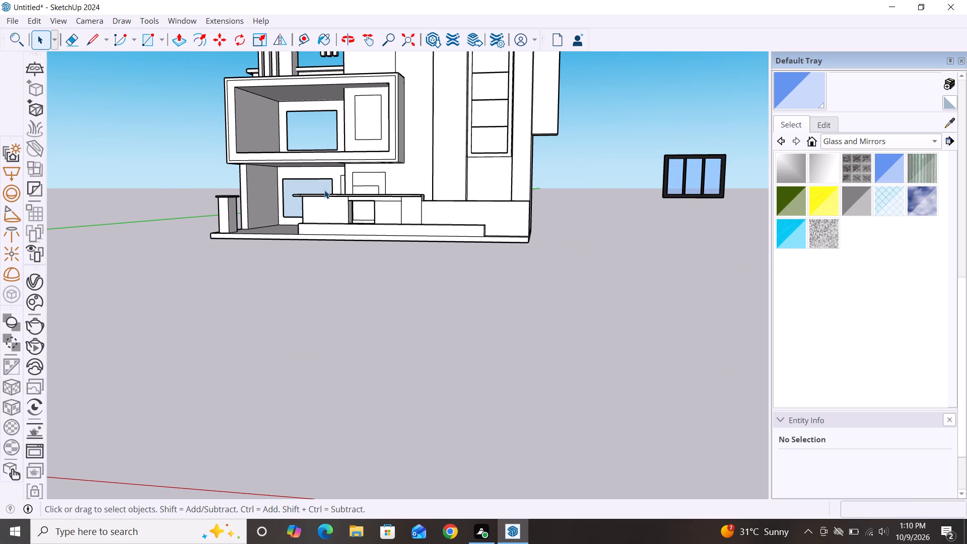
{"action": "scroll", "coordinate": [325, 190], "scroll_direction": "down", "scroll_amount": 3}
{"action": "middle_click_drag", "start_coordinate": [335, 205], "coordinate": [445, 282]}
{"action": "middle_click_drag", "start_coordinate": [328, 219], "coordinate": [314, 133]}
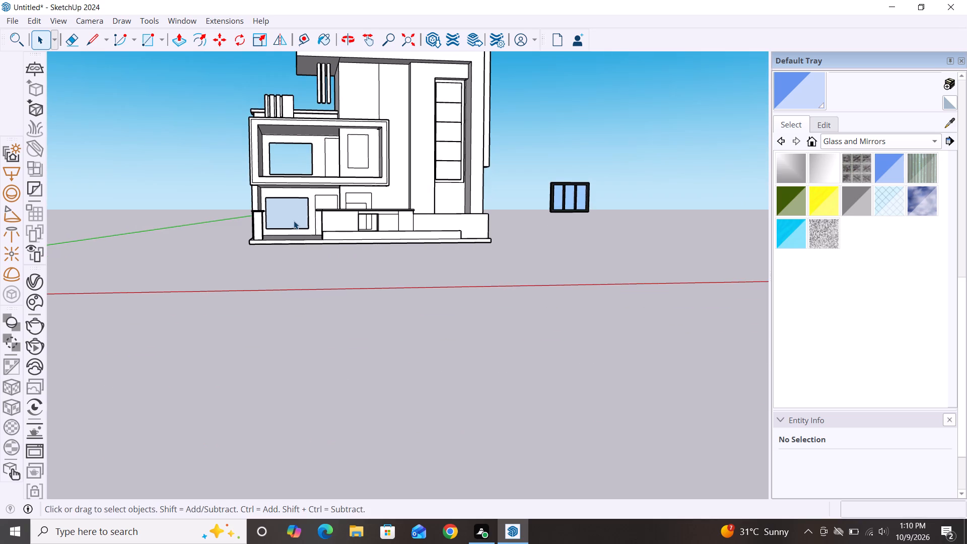
{"action": "left_click", "coordinate": [294, 221]}
{"action": "key", "text": "Delete"}
Copy the freestanding window group into the upper-floor opening, aligning its lower corner with the opening's lower corner.
{"action": "scroll", "coordinate": [297, 175], "scroll_direction": "down", "scroll_amount": 2}
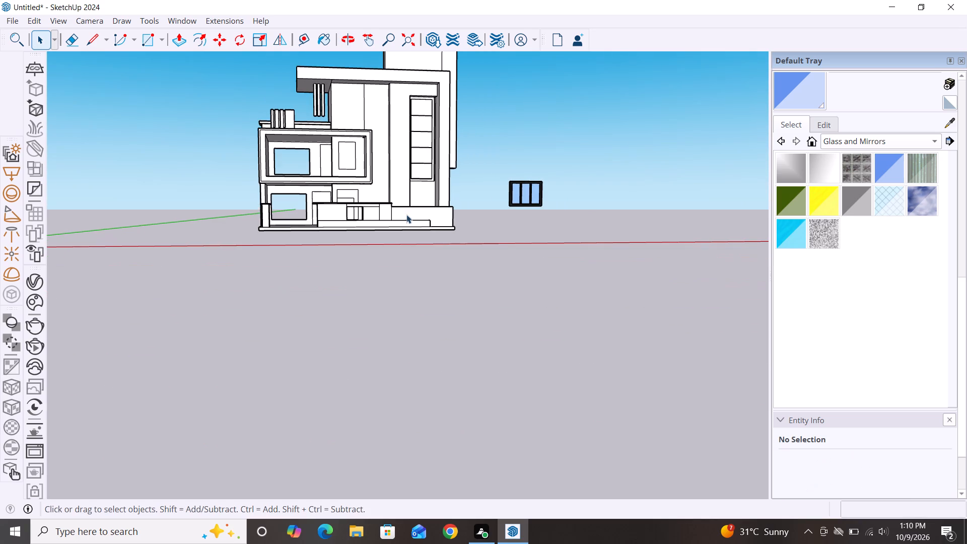
{"action": "scroll", "coordinate": [511, 212], "scroll_direction": "up", "scroll_amount": 4}
{"action": "left_click", "coordinate": [525, 169]}
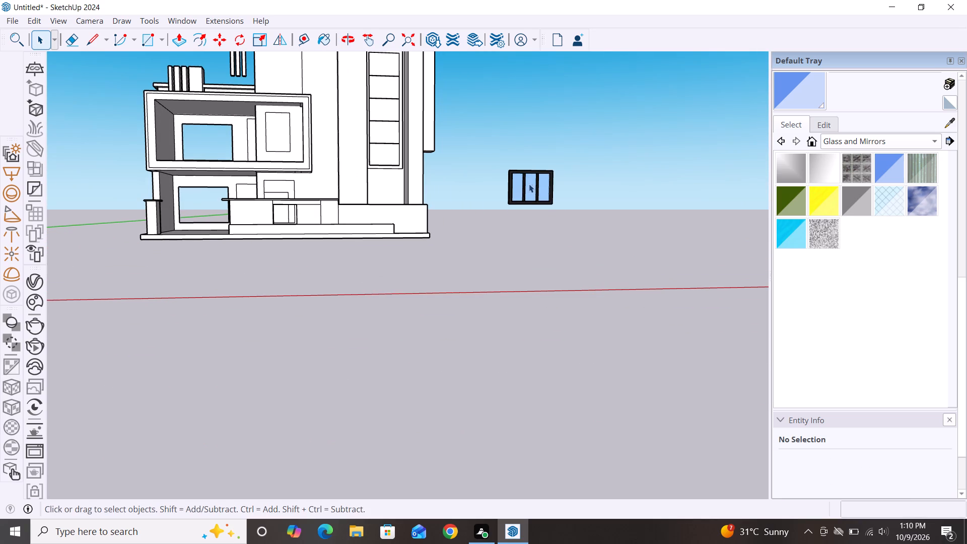
{"action": "left_click", "coordinate": [528, 193]}
{"action": "key", "text": "m"}
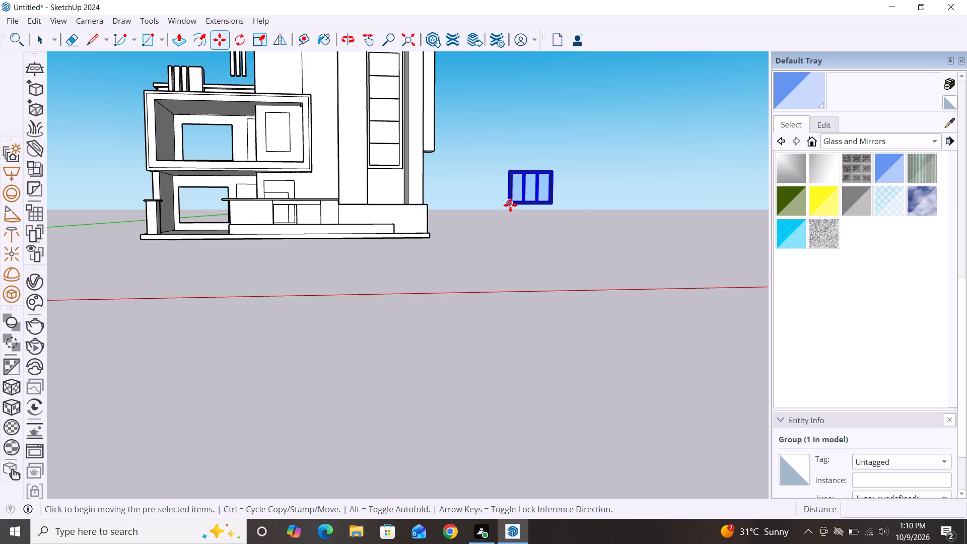
{"action": "left_click", "coordinate": [511, 202]}
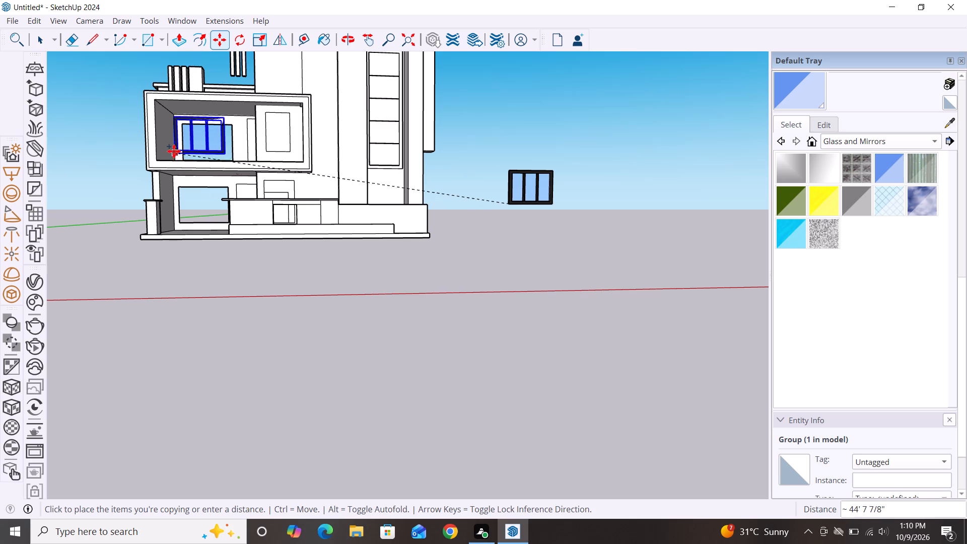
{"action": "scroll", "coordinate": [180, 157], "scroll_direction": "up", "scroll_amount": 8}
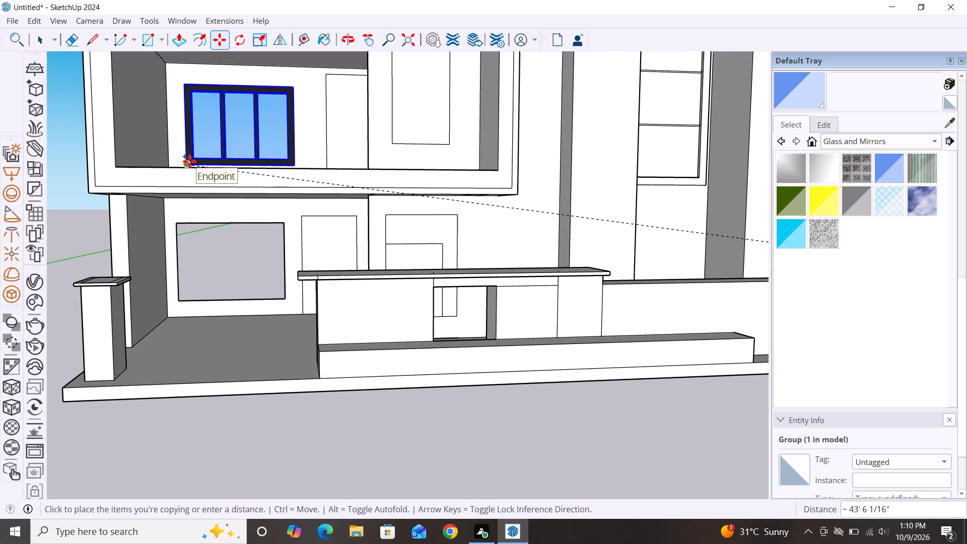
{"action": "left_click", "coordinate": [189, 161]}
{"action": "key", "text": "space"}
Examine the fit of the copied window in the upper-floor opening and the overall facade from several angles.
{"action": "scroll", "coordinate": [259, 87], "scroll_direction": "down", "scroll_amount": 3}
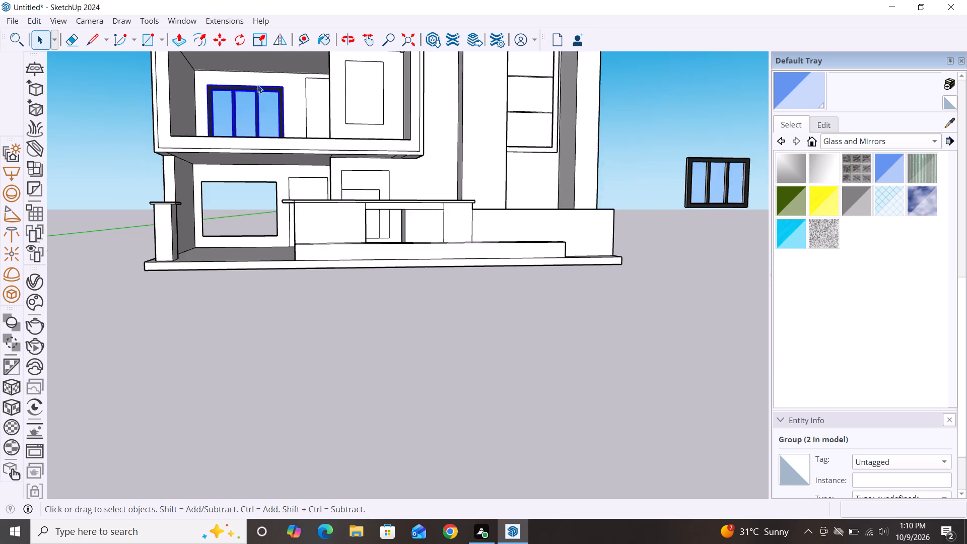
{"action": "scroll", "coordinate": [257, 85], "scroll_direction": "down", "scroll_amount": 4}
{"action": "left_click", "coordinate": [391, 312]}
{"action": "scroll", "coordinate": [362, 213], "scroll_direction": "down", "scroll_amount": 3}
{"action": "middle_click_drag", "start_coordinate": [377, 244], "coordinate": [369, 254]}
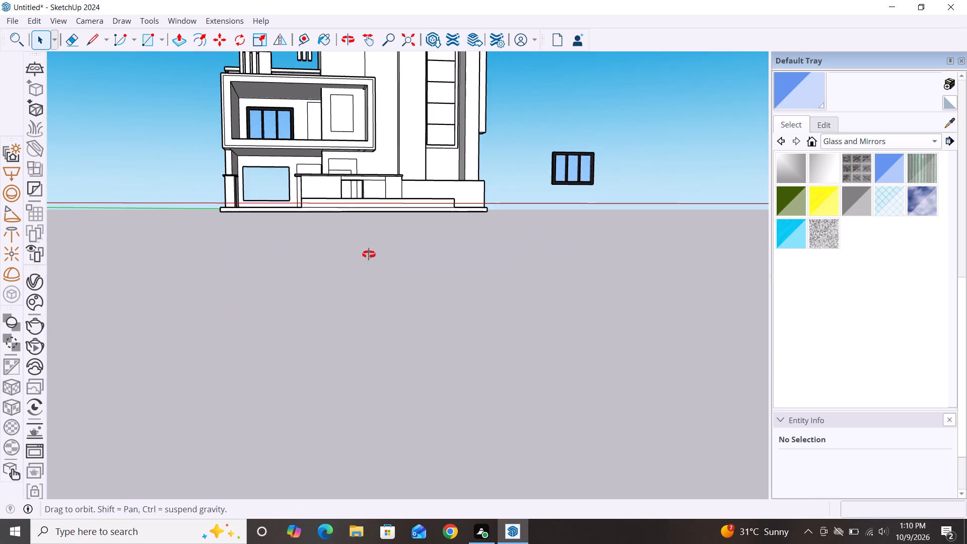
{"action": "middle_click_drag", "start_coordinate": [369, 254], "coordinate": [366, 312]}
{"action": "scroll", "coordinate": [383, 250], "scroll_direction": "down", "scroll_amount": 3}
{"action": "middle_click_drag", "start_coordinate": [452, 232], "coordinate": [444, 200]}
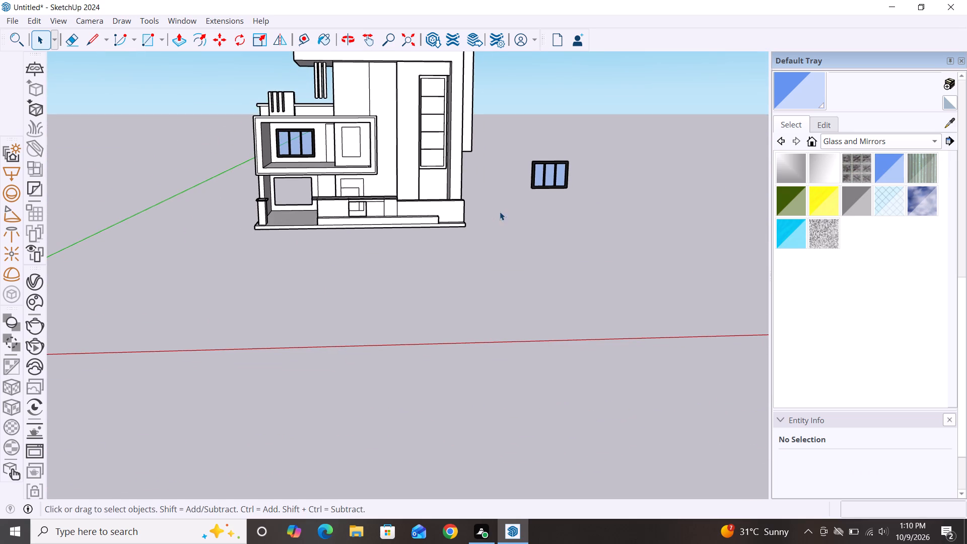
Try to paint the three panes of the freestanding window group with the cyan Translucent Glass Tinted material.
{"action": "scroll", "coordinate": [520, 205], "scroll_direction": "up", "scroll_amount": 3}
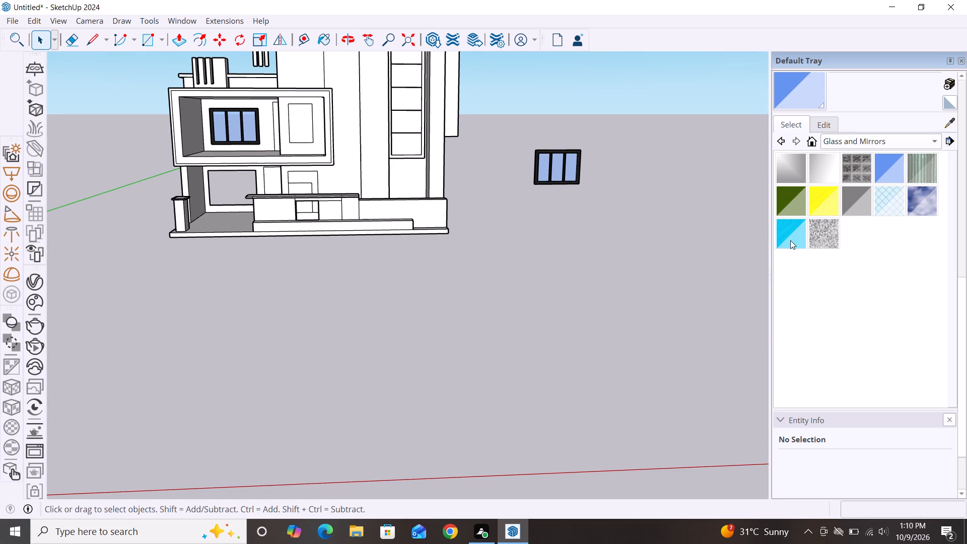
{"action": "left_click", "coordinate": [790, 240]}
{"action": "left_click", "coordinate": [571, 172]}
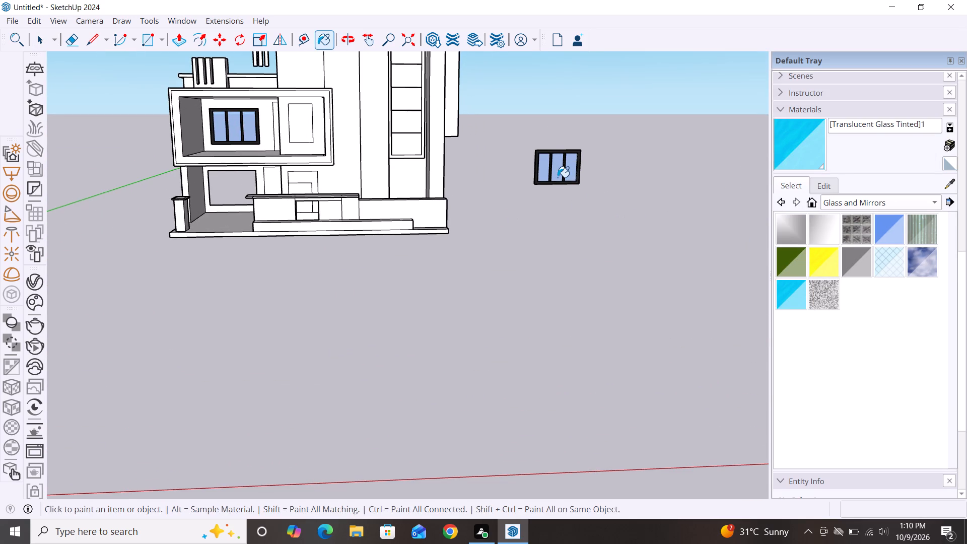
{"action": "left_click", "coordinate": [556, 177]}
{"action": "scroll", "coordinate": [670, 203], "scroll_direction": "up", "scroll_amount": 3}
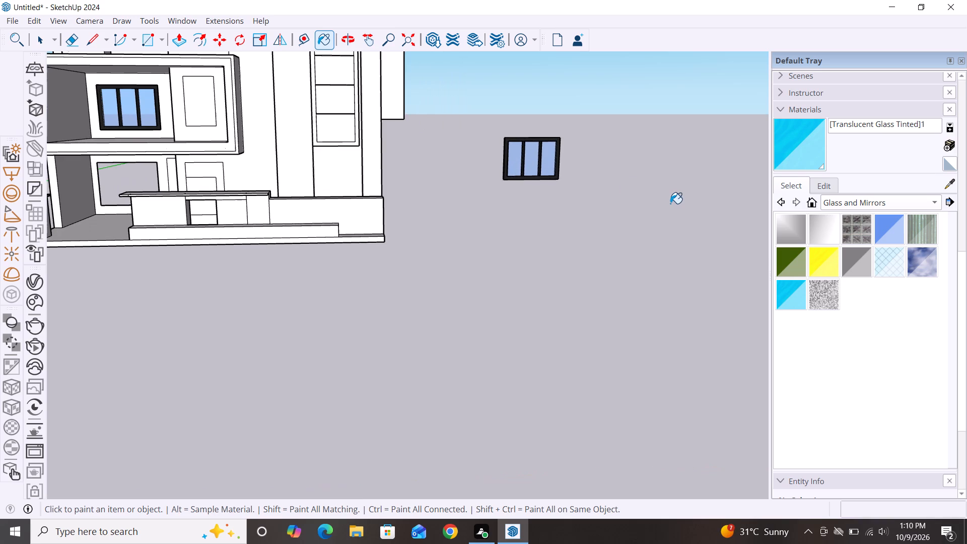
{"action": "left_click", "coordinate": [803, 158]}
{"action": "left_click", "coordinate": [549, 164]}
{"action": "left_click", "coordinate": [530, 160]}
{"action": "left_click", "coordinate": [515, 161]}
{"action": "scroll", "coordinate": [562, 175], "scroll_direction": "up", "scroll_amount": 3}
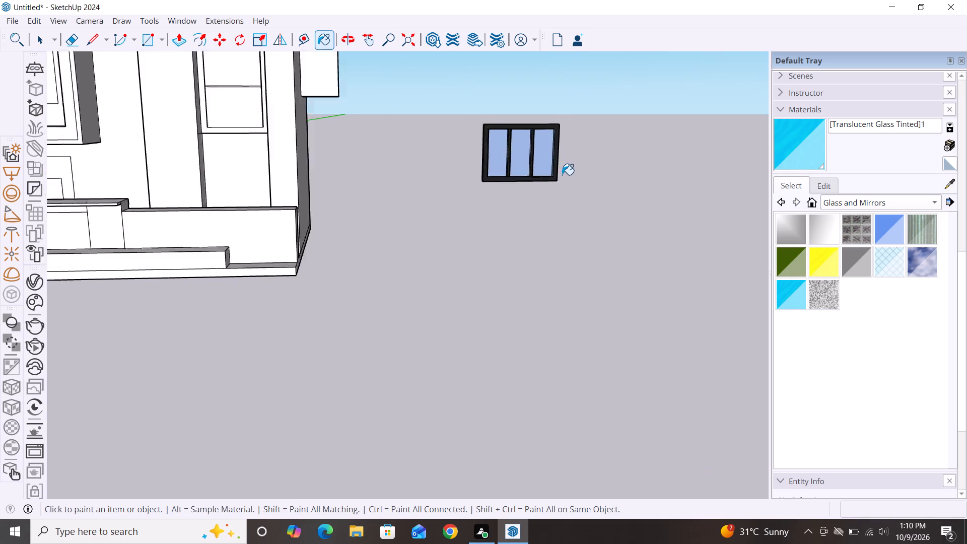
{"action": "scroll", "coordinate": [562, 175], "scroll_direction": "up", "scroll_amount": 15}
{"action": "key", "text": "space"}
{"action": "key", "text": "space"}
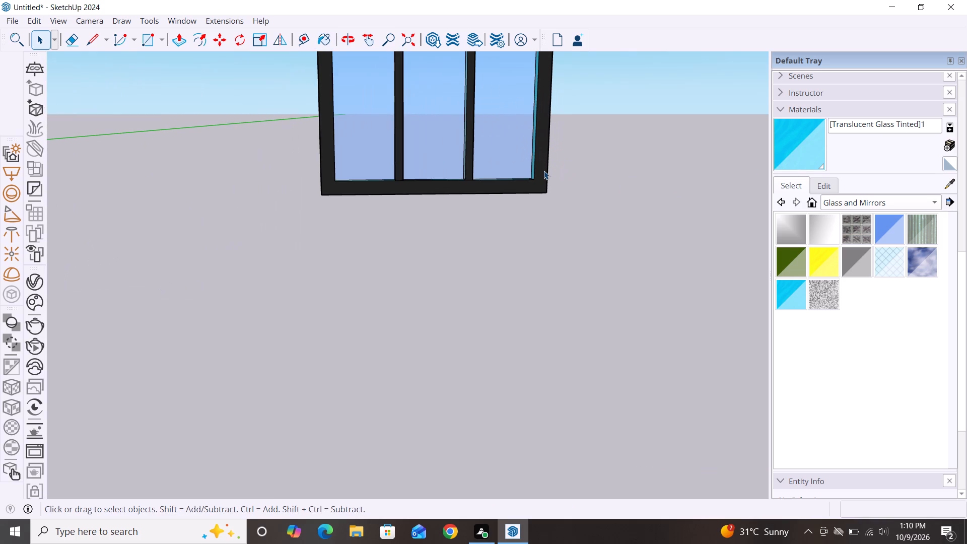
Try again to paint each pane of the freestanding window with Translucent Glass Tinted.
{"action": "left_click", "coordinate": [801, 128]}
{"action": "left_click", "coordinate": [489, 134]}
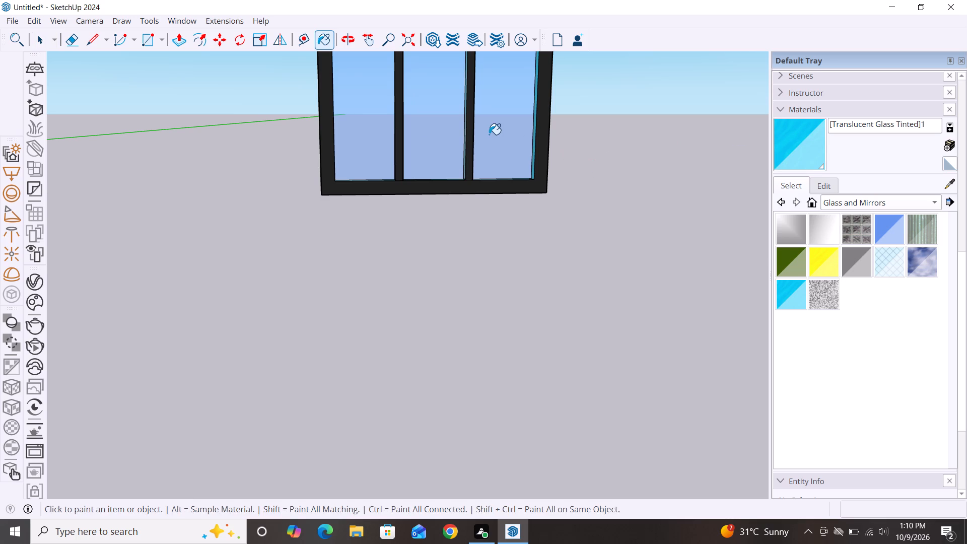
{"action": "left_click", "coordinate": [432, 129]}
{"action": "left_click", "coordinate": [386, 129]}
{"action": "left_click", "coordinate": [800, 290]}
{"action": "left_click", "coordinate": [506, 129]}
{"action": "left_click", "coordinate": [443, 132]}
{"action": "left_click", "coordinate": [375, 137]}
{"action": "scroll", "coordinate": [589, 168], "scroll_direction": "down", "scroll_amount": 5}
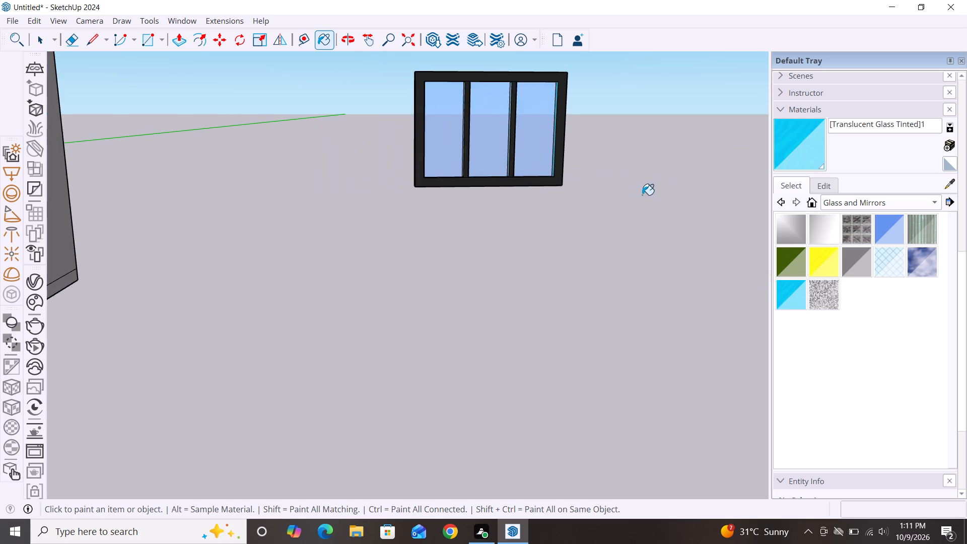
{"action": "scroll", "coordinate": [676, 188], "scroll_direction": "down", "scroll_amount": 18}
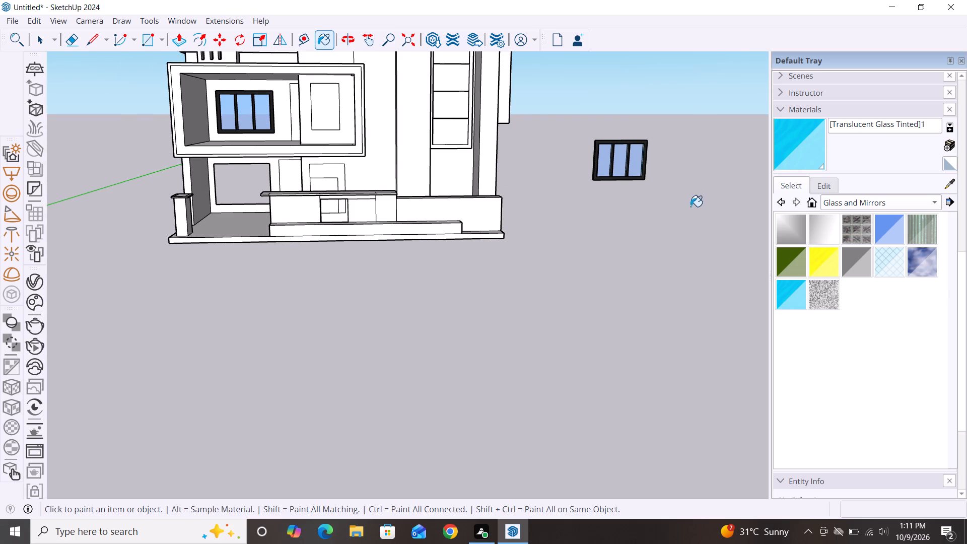
Paint the freestanding window group with Translucent Glass Blue and check its panes up close.
{"action": "left_click", "coordinate": [899, 231]}
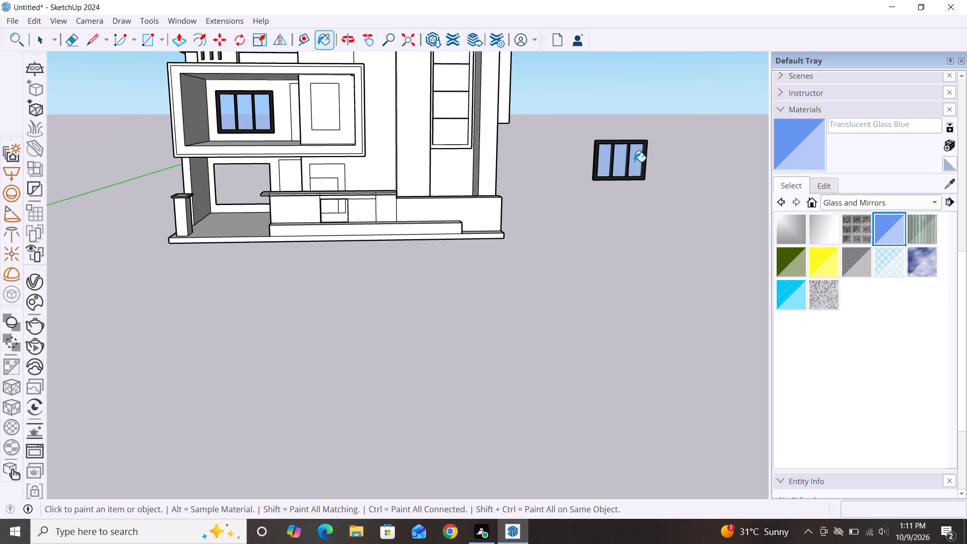
{"action": "left_click", "coordinate": [636, 169]}
{"action": "left_click", "coordinate": [622, 166]}
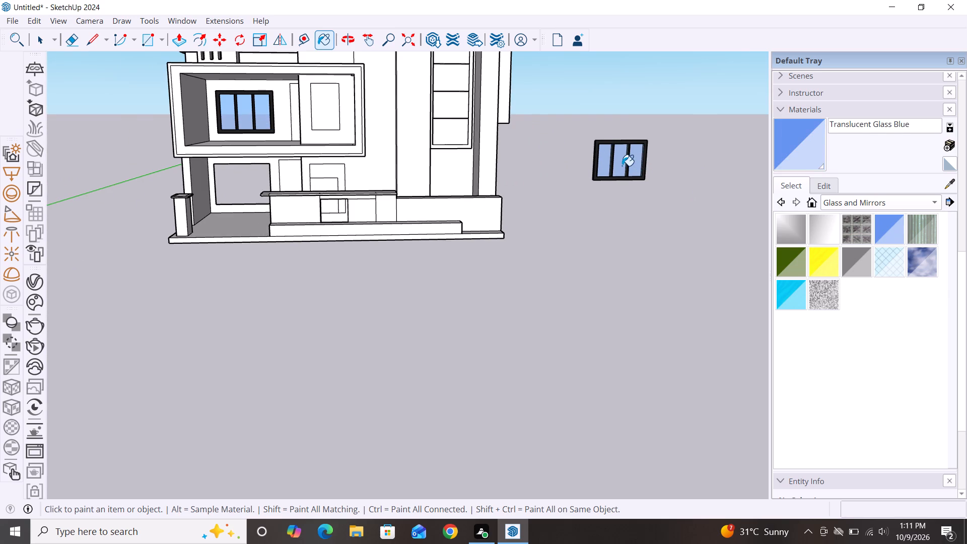
{"action": "left_click", "coordinate": [610, 167]}
{"action": "scroll", "coordinate": [655, 186], "scroll_direction": "up", "scroll_amount": 2}
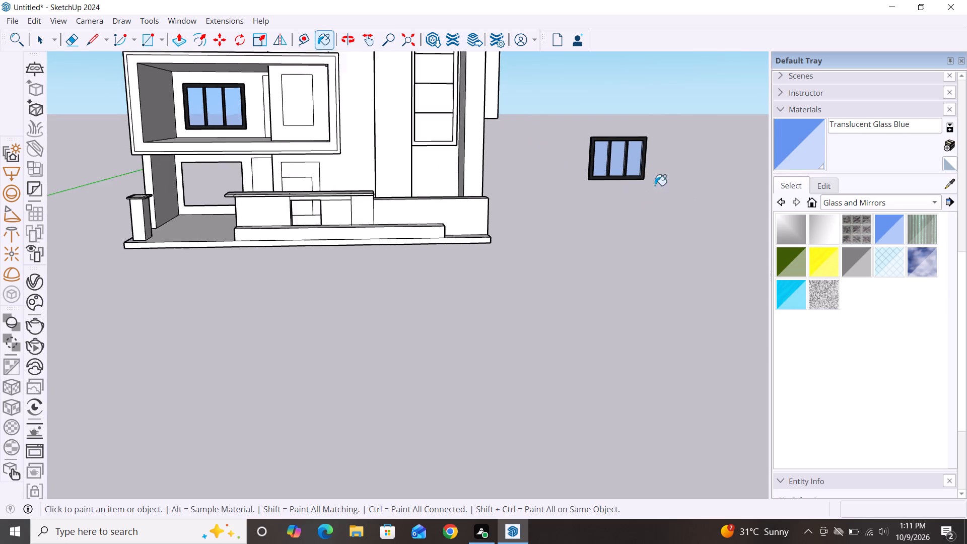
{"action": "scroll", "coordinate": [655, 185], "scroll_direction": "up", "scroll_amount": 20}
{"action": "scroll", "coordinate": [655, 185], "scroll_direction": "up", "scroll_amount": 3}
{"action": "scroll", "coordinate": [649, 131], "scroll_direction": "up", "scroll_amount": 5}
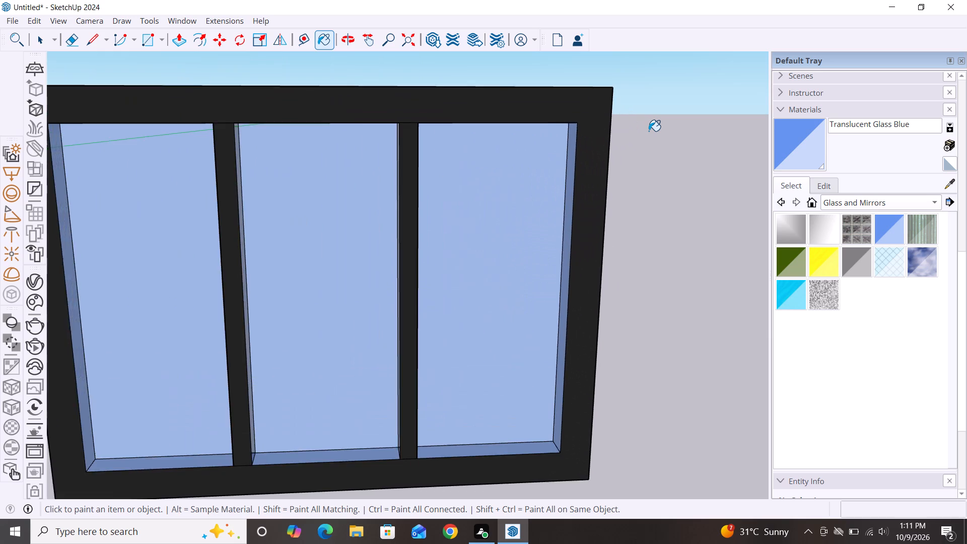
{"action": "scroll", "coordinate": [649, 130], "scroll_direction": "up", "scroll_amount": 5}
{"action": "scroll", "coordinate": [649, 130], "scroll_direction": "down", "scroll_amount": 11}
{"action": "scroll", "coordinate": [620, 210], "scroll_direction": "down", "scroll_amount": 8}
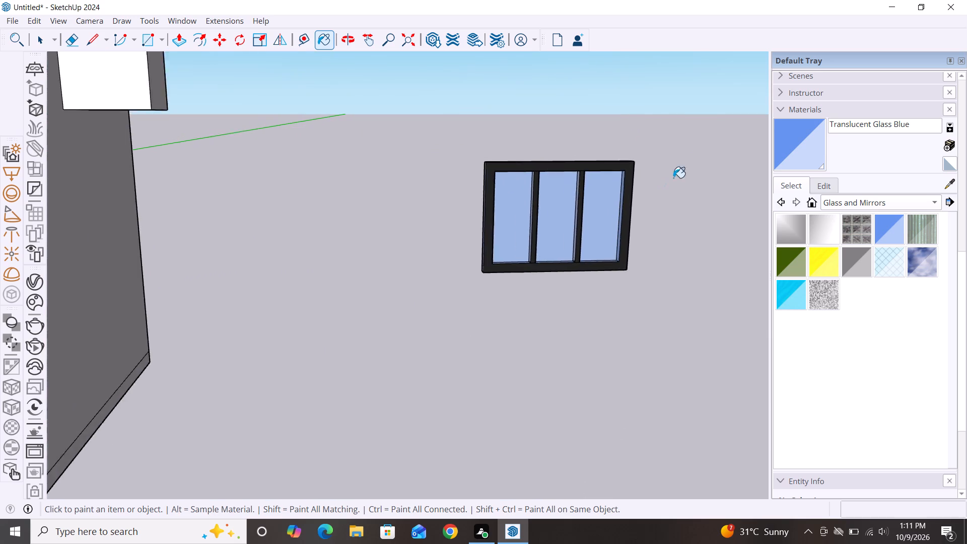
{"action": "scroll", "coordinate": [673, 178], "scroll_direction": "down", "scroll_amount": 20}
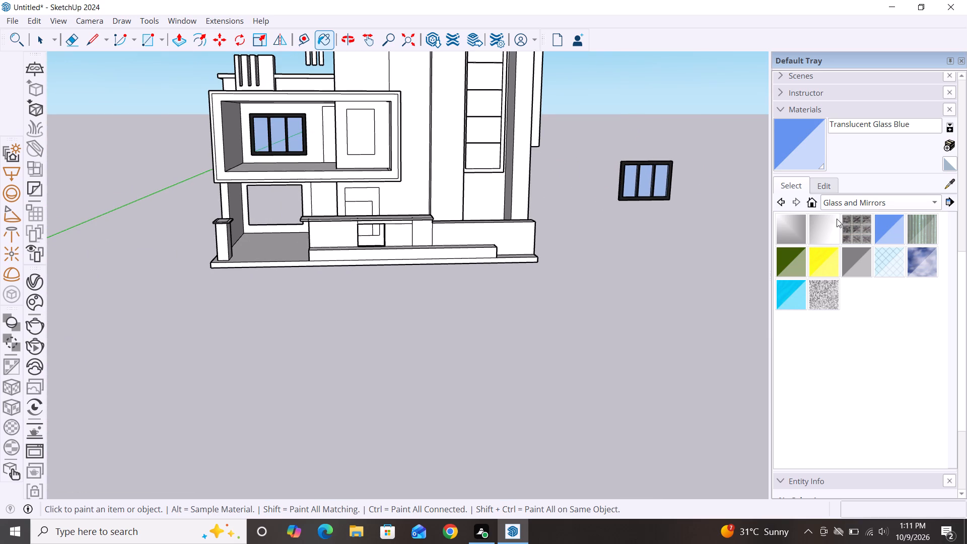
Set the opacity of the Translucent Glass Blue material to 42.
{"action": "left_click", "coordinate": [831, 184]}
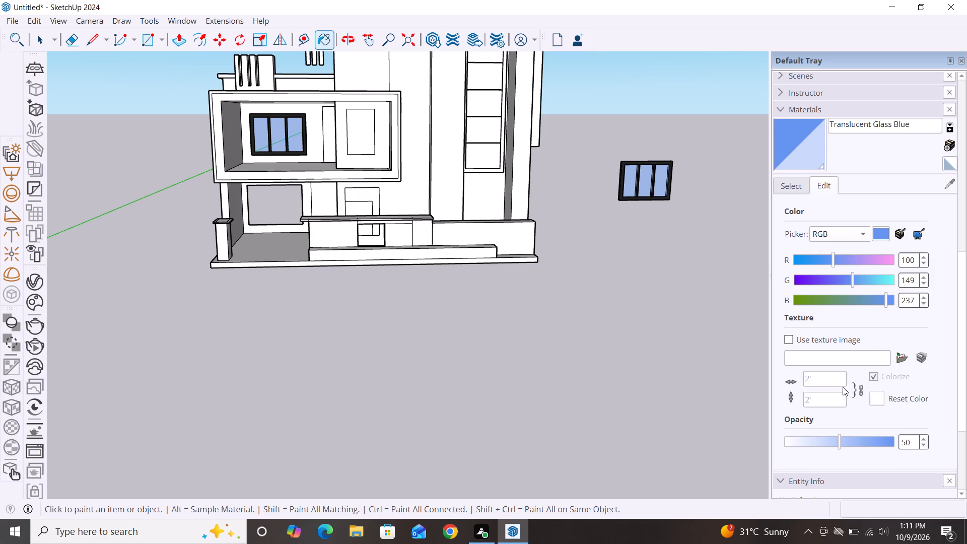
{"action": "left_click", "coordinate": [821, 444]}
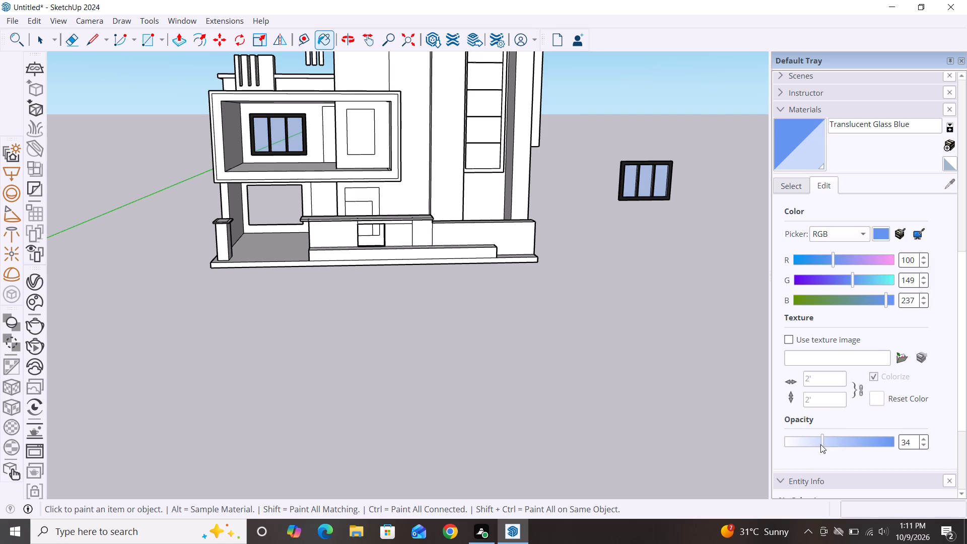
{"action": "left_click", "coordinate": [831, 444]}
{"action": "scroll", "coordinate": [621, 217], "scroll_direction": "up", "scroll_amount": 2}
{"action": "key", "text": "space"}
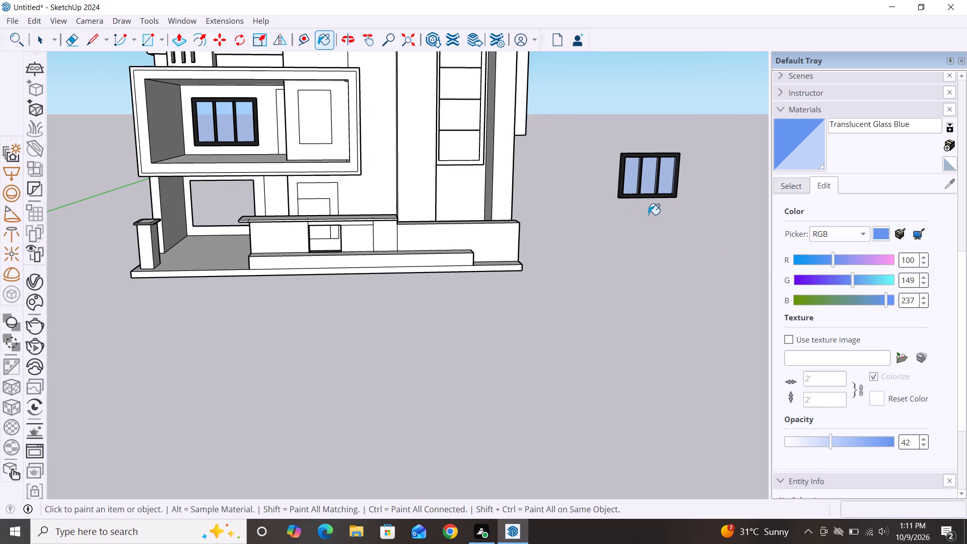
{"action": "key", "text": "Escape"}
{"action": "key", "text": "space"}
{"action": "key", "text": "space"}
{"action": "scroll", "coordinate": [799, 238], "scroll_direction": "down", "scroll_amount": 3}
{"action": "scroll", "coordinate": [862, 330], "scroll_direction": "up", "scroll_amount": 3}
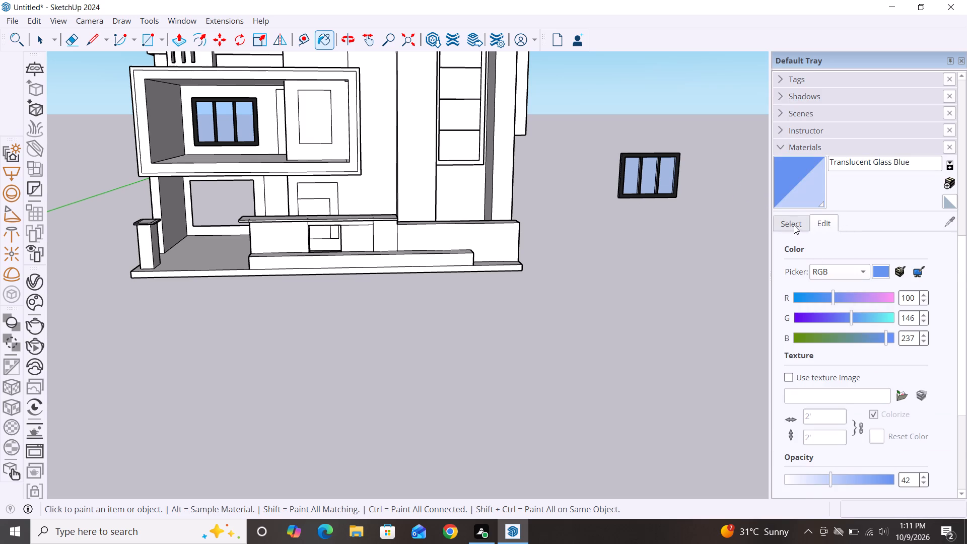
{"action": "left_click_drag", "start_coordinate": [787, 226], "coordinate": [781, 222]}
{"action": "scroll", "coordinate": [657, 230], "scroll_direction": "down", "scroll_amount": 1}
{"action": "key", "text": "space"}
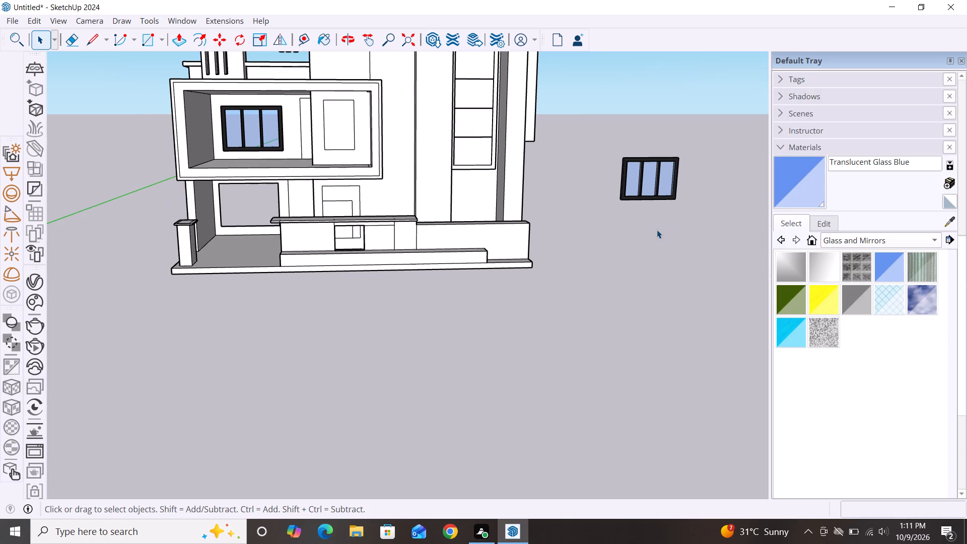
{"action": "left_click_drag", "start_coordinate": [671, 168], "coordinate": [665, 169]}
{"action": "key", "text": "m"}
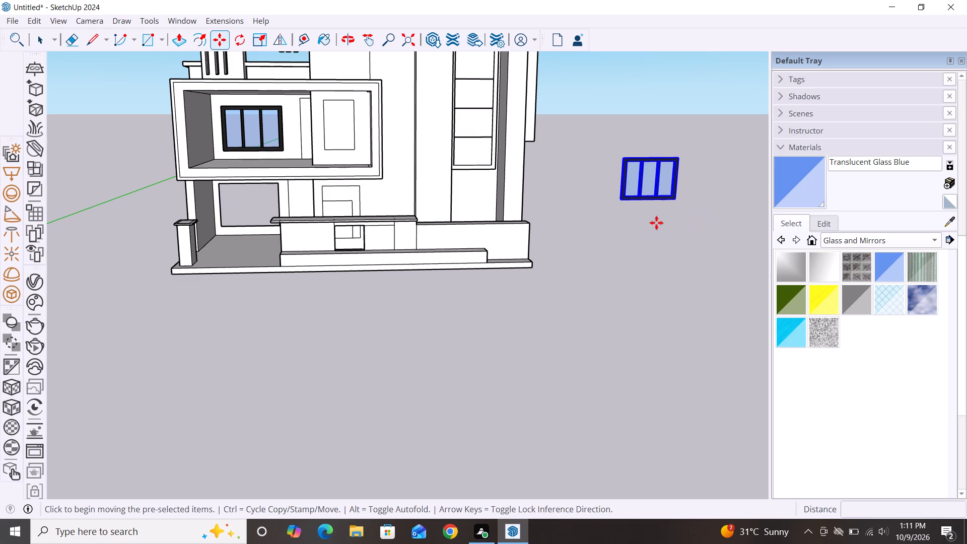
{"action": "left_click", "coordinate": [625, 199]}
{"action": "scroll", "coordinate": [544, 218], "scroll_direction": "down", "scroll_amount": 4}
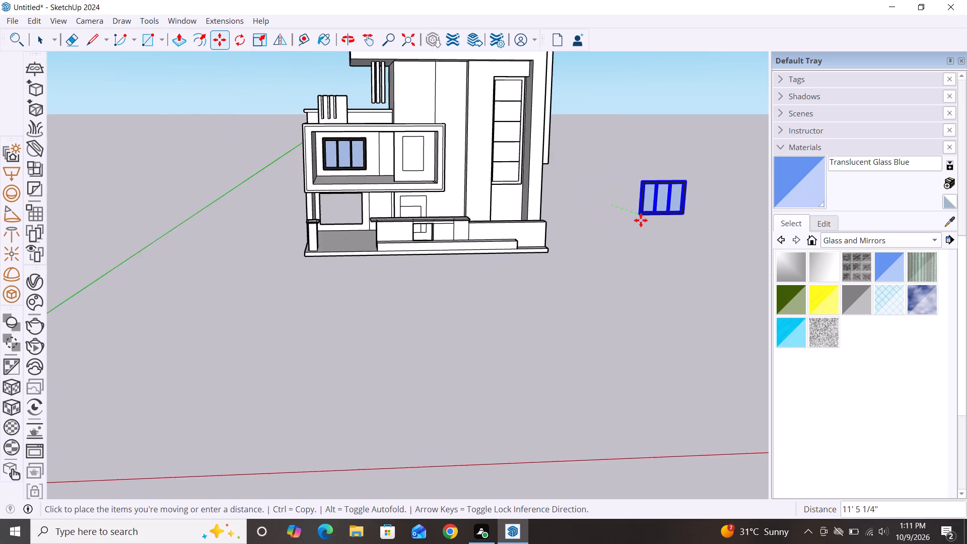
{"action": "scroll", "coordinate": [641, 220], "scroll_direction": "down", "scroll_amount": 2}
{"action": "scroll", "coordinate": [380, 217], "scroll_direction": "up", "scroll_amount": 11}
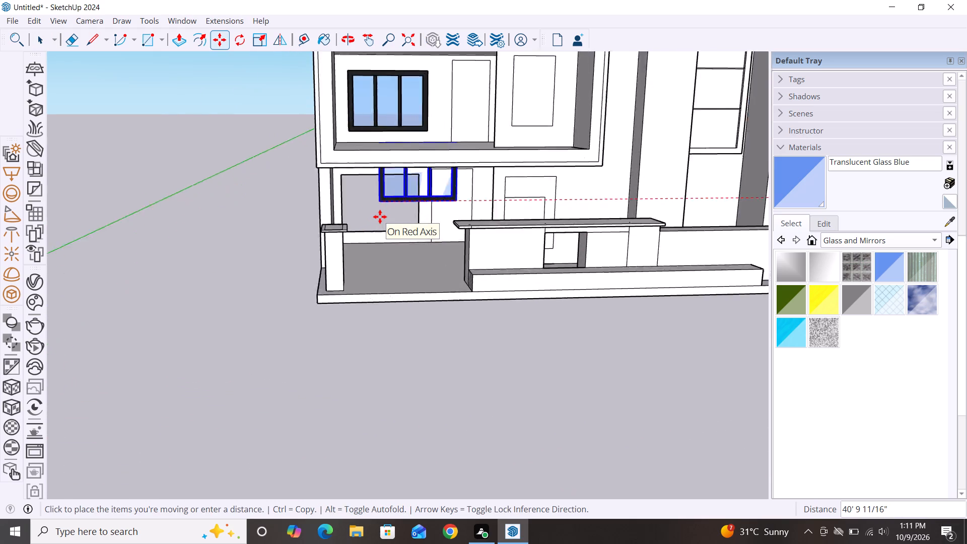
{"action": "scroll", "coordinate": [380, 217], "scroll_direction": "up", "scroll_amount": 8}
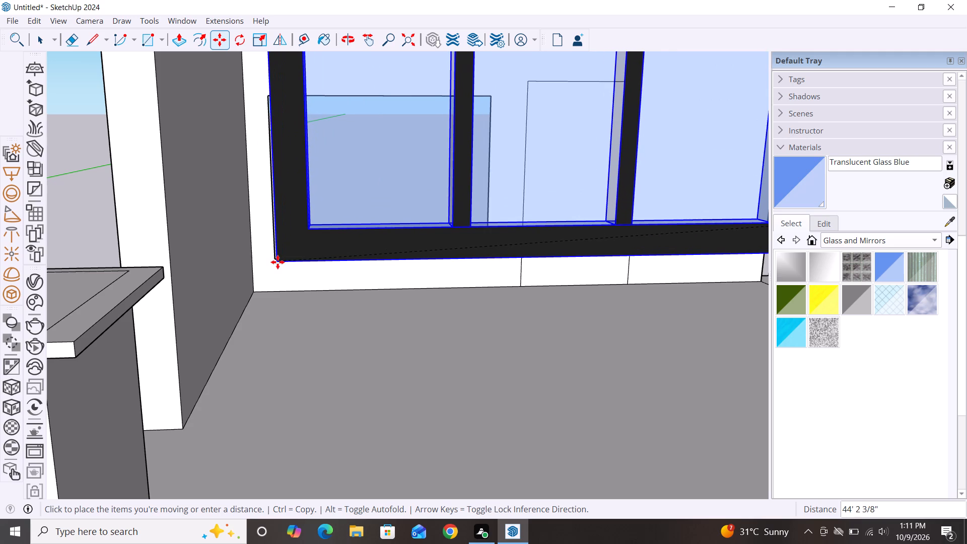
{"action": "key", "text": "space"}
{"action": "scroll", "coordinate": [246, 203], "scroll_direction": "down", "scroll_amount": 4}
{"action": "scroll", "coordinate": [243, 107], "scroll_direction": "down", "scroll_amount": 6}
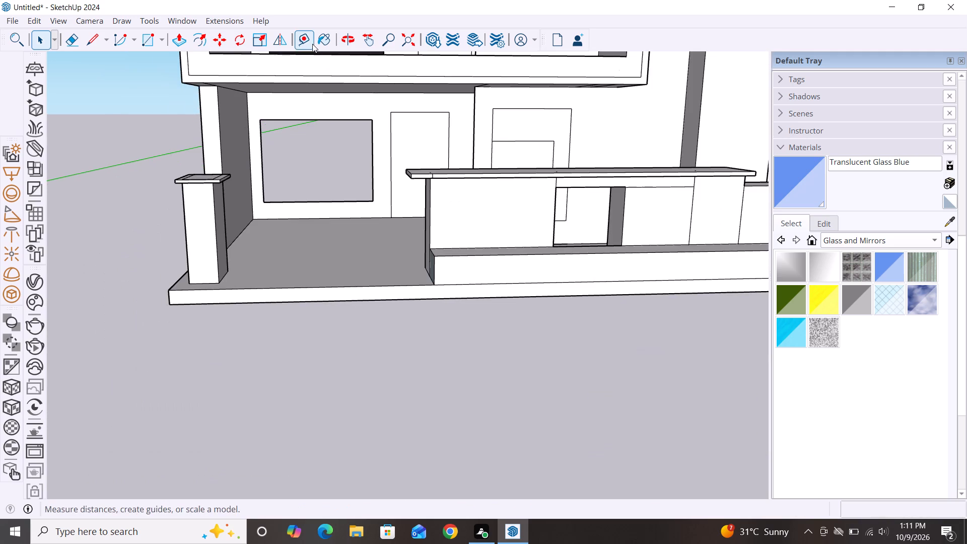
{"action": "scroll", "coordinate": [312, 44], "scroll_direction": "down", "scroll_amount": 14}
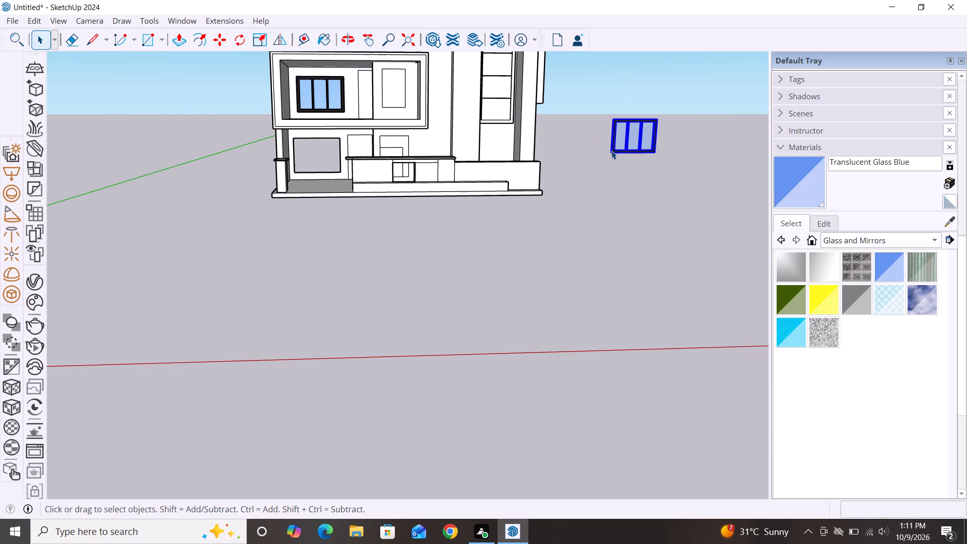
Move the freestanding window group by its lower corner about 43' 11" to fit over the large ground-floor opening, leaving it deselected.
{"action": "key", "text": "m"}
{"action": "left_click", "coordinate": [617, 152]}
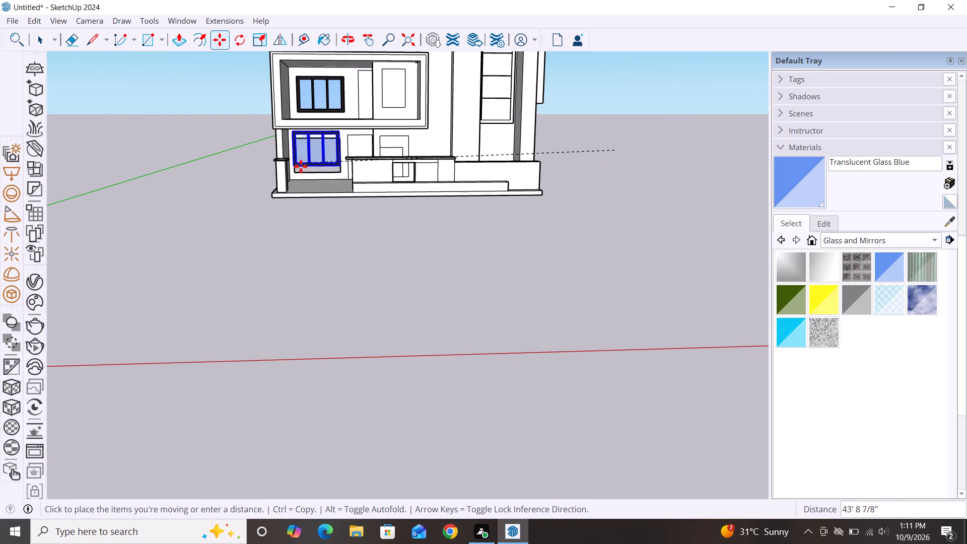
{"action": "scroll", "coordinate": [301, 171], "scroll_direction": "up", "scroll_amount": 11}
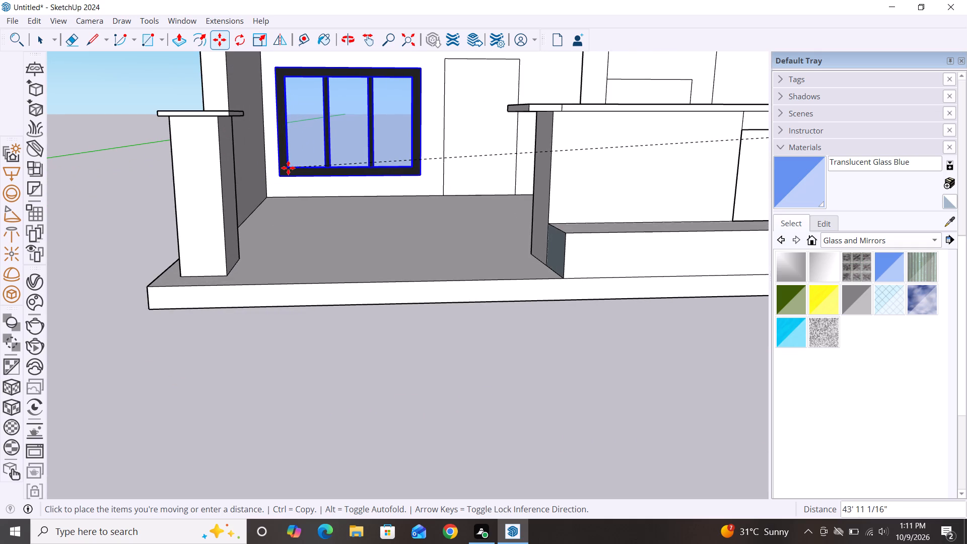
{"action": "left_click", "coordinate": [288, 168]}
{"action": "scroll", "coordinate": [292, 194], "scroll_direction": "up", "scroll_amount": 14}
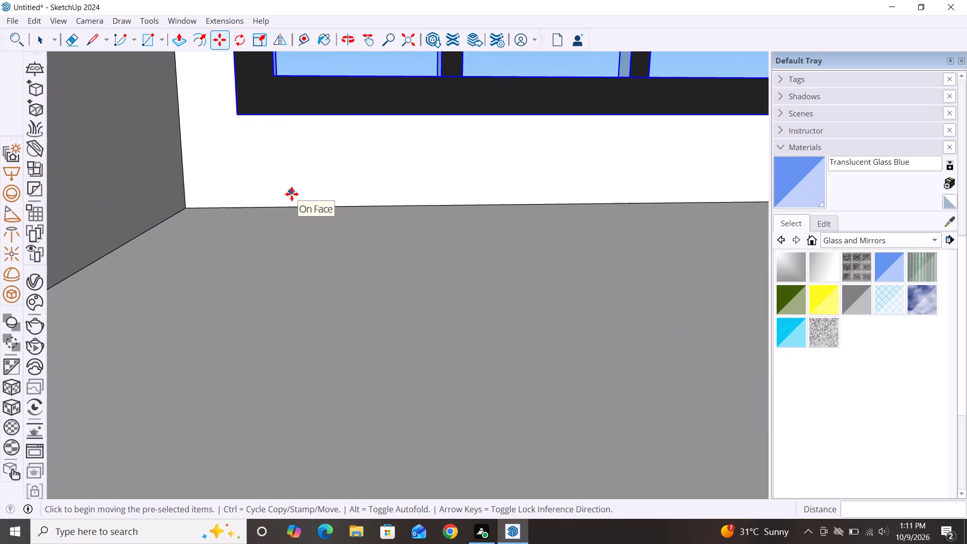
{"action": "scroll", "coordinate": [285, 216], "scroll_direction": "down", "scroll_amount": 9}
{"action": "scroll", "coordinate": [298, 151], "scroll_direction": "down", "scroll_amount": 13}
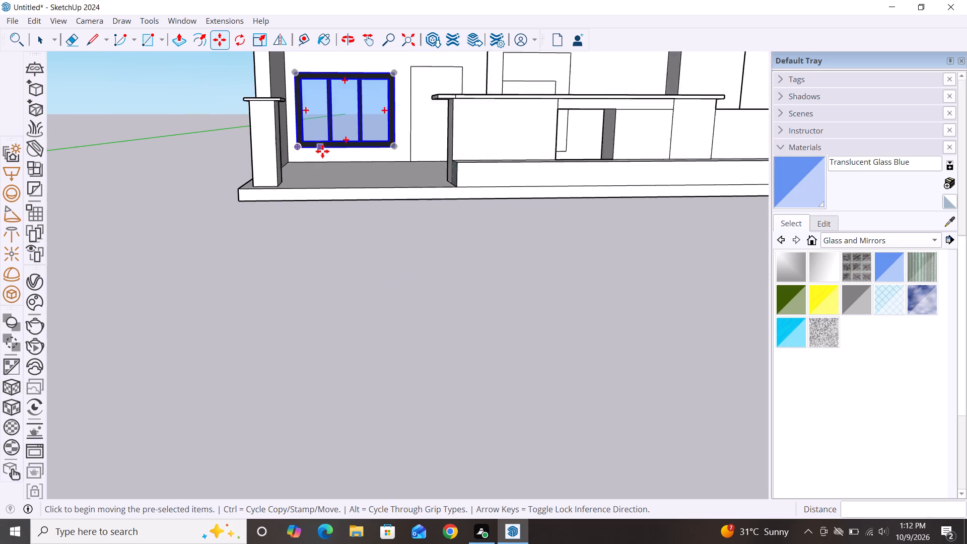
{"action": "key", "text": "space"}
{"action": "left_click", "coordinate": [331, 293]}
{"action": "scroll", "coordinate": [351, 128], "scroll_direction": "down", "scroll_amount": 3}
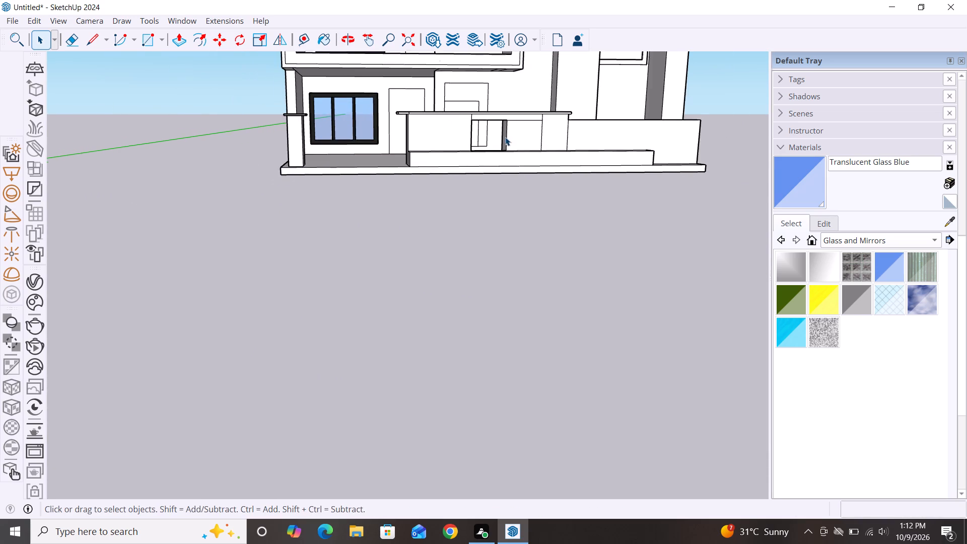
Examine the whole house facade from farther away and slightly different angles, checking the fitted windows and the remaining openings.
{"action": "scroll", "coordinate": [505, 137], "scroll_direction": "down", "scroll_amount": 2}
{"action": "scroll", "coordinate": [470, 159], "scroll_direction": "down", "scroll_amount": 3}
{"action": "scroll", "coordinate": [386, 212], "scroll_direction": "down", "scroll_amount": 3}
{"action": "middle_click_drag", "start_coordinate": [439, 231], "coordinate": [386, 233]}
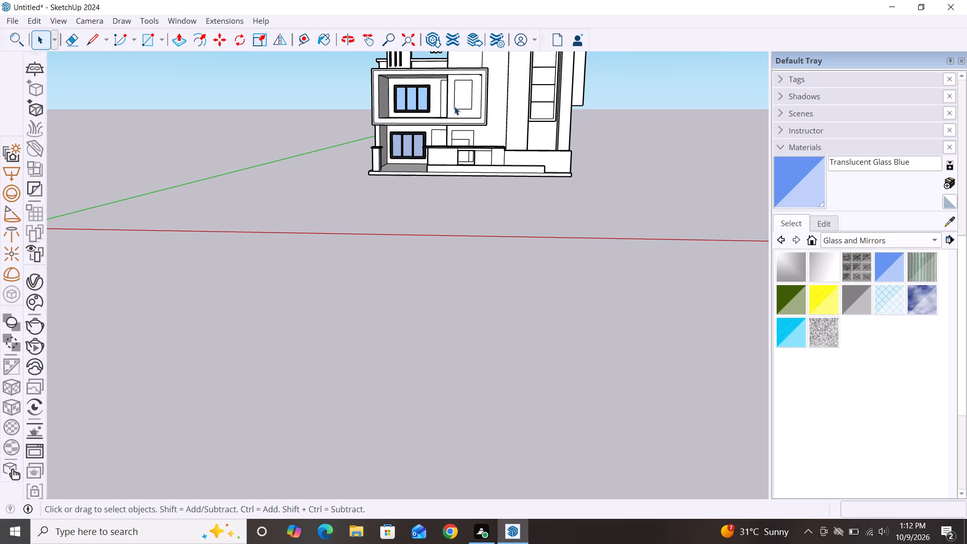
{"action": "scroll", "coordinate": [352, 240], "scroll_direction": "down", "scroll_amount": 3}
{"action": "middle_click_drag", "start_coordinate": [375, 259], "coordinate": [412, 264]}
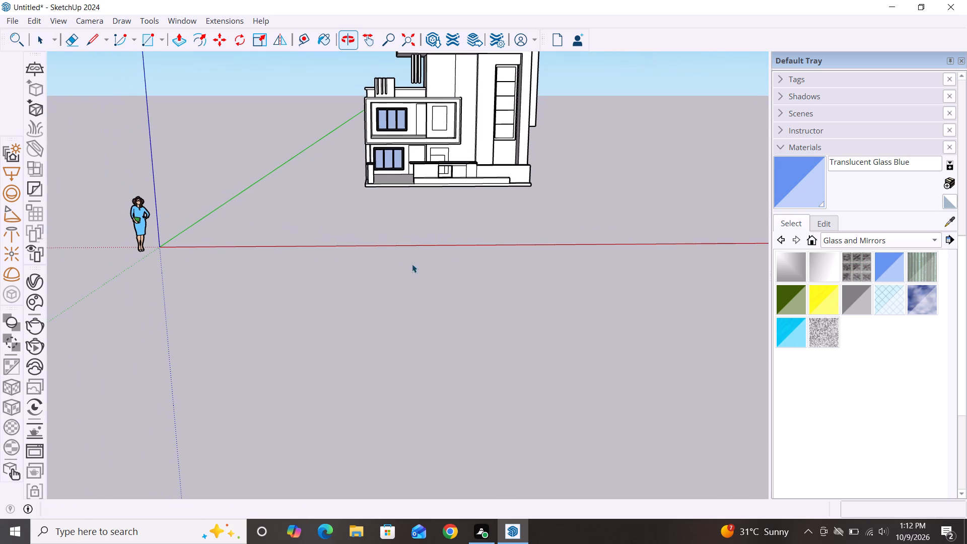
{"action": "scroll", "coordinate": [419, 154], "scroll_direction": "up", "scroll_amount": 4}
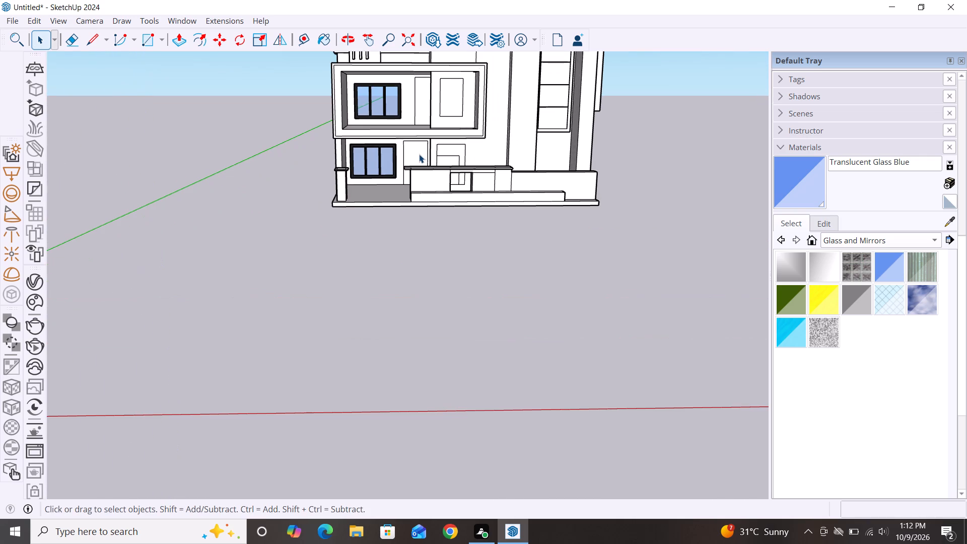
{"action": "scroll", "coordinate": [419, 154], "scroll_direction": "up", "scroll_amount": 1}
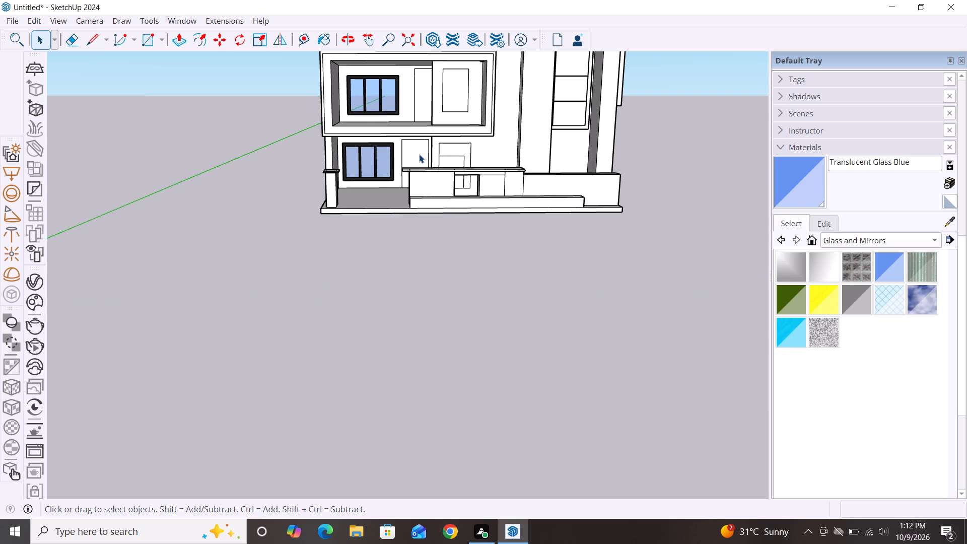
{"action": "scroll", "coordinate": [261, 224], "scroll_direction": "down", "scroll_amount": 2}
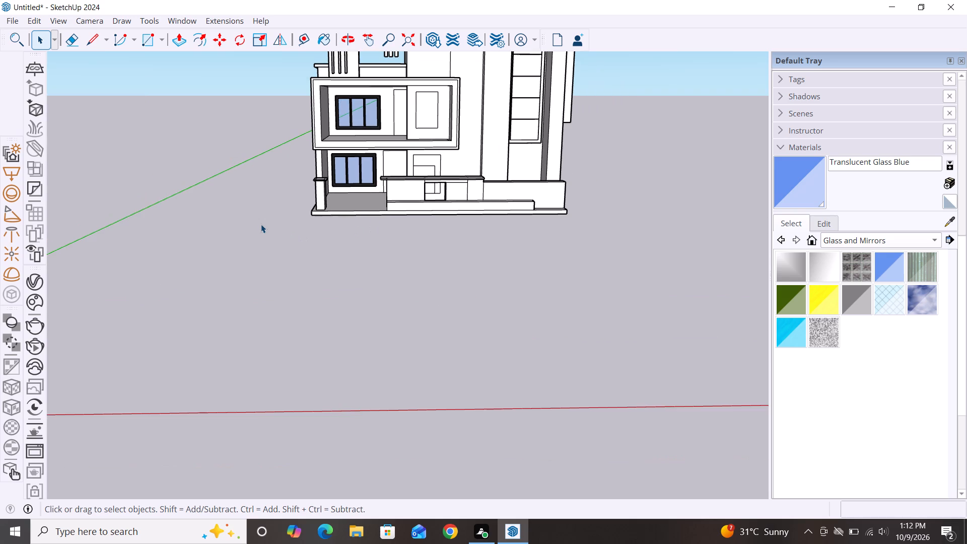
{"action": "scroll", "coordinate": [261, 224], "scroll_direction": "down", "scroll_amount": 2}
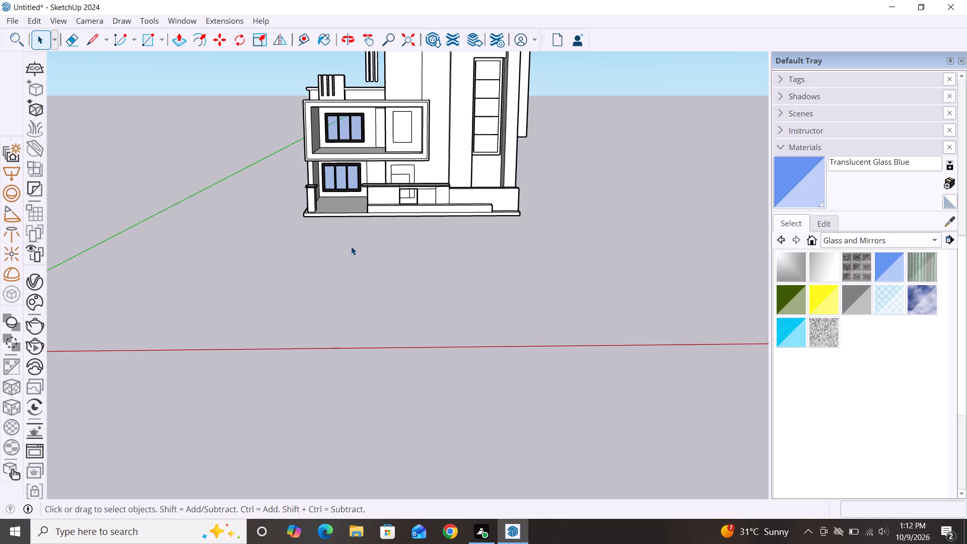
{"action": "scroll", "coordinate": [351, 246], "scroll_direction": "down", "scroll_amount": 3}
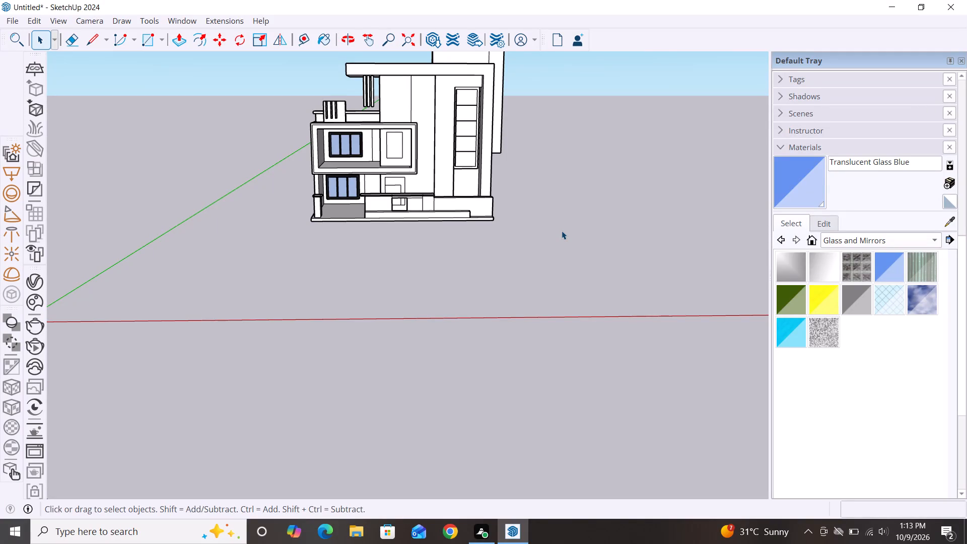
{"action": "scroll", "coordinate": [479, 229], "scroll_direction": "down", "scroll_amount": 3}
{"action": "scroll", "coordinate": [355, 173], "scroll_direction": "up", "scroll_amount": 6}
{"action": "scroll", "coordinate": [329, 163], "scroll_direction": "down", "scroll_amount": 2}
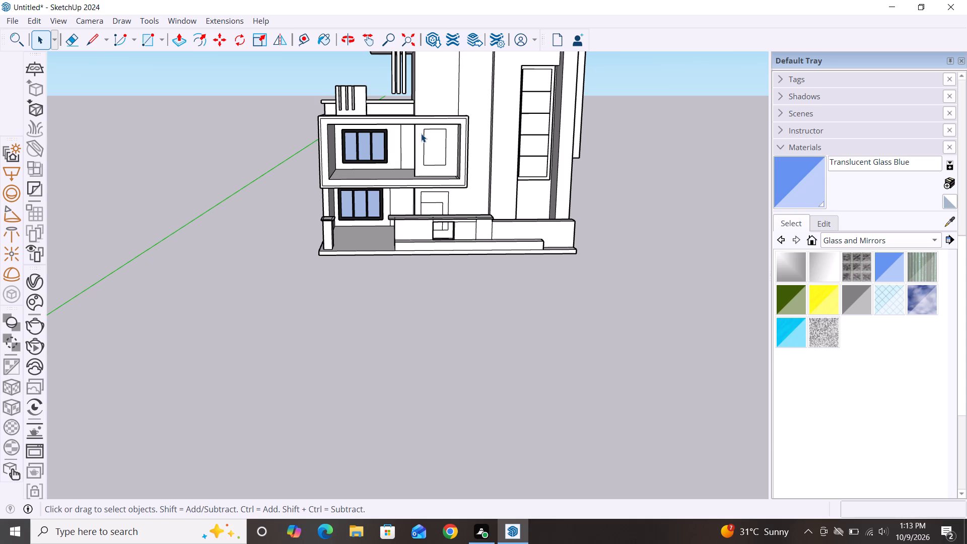
{"action": "scroll", "coordinate": [389, 156], "scroll_direction": "down", "scroll_amount": 2}
{"action": "scroll", "coordinate": [422, 186], "scroll_direction": "down", "scroll_amount": 1}
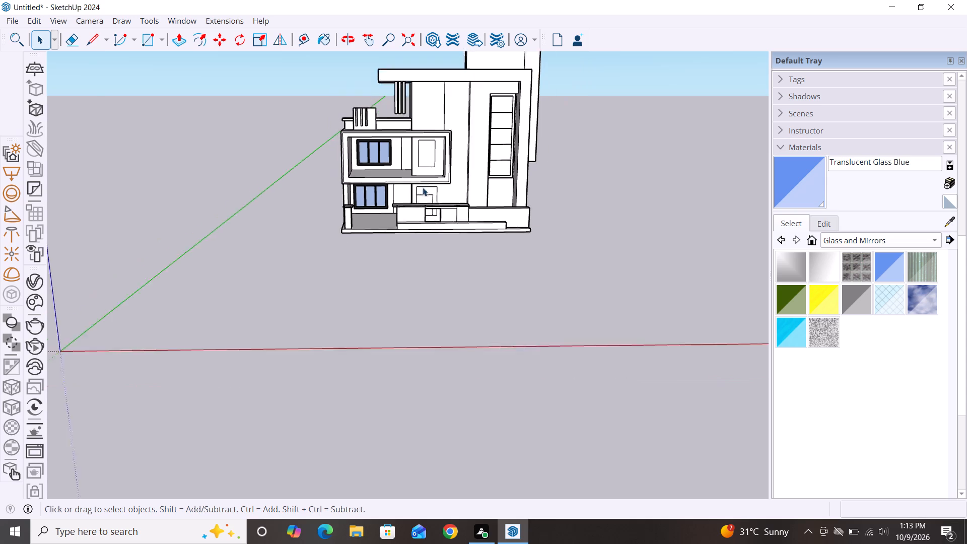
{"action": "scroll", "coordinate": [423, 187], "scroll_direction": "down", "scroll_amount": 1}
{"action": "scroll", "coordinate": [430, 140], "scroll_direction": "up", "scroll_amount": 2}
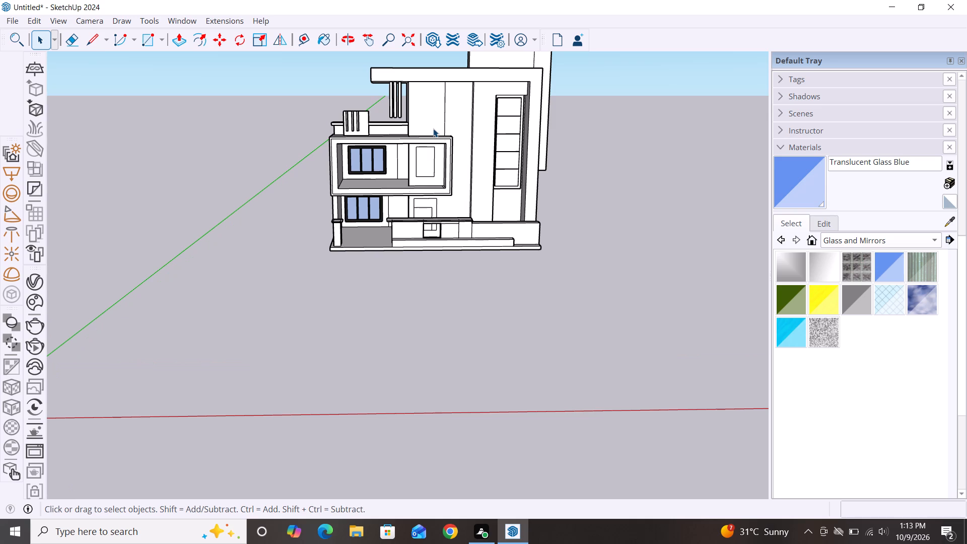
{"action": "scroll", "coordinate": [341, 234], "scroll_direction": "down", "scroll_amount": 2}
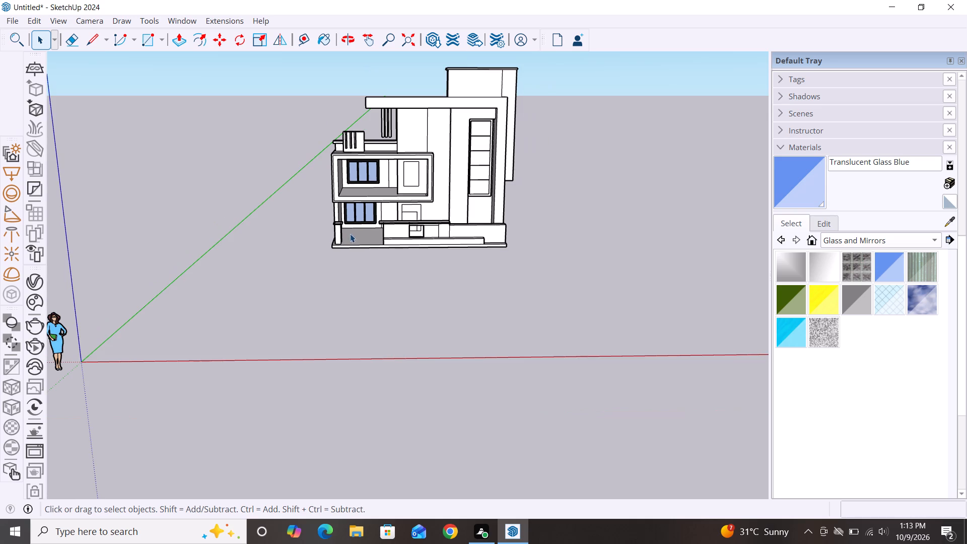
{"action": "middle_click_drag", "start_coordinate": [510, 243], "coordinate": [453, 231]}
{"action": "scroll", "coordinate": [292, 193], "scroll_direction": "down", "scroll_amount": 2}
{"action": "middle_click_drag", "start_coordinate": [416, 278], "coordinate": [514, 277]}
{"action": "scroll", "coordinate": [446, 216], "scroll_direction": "up", "scroll_amount": 1}
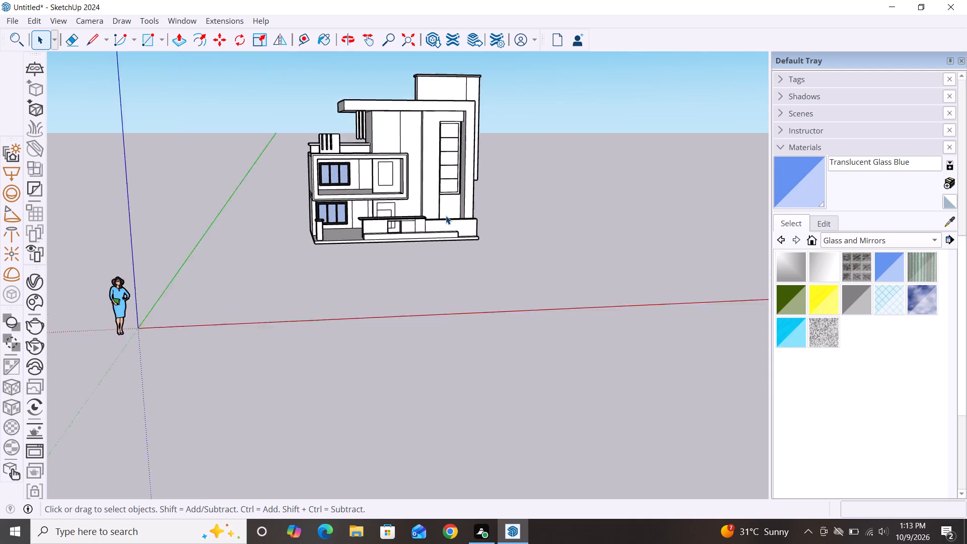
{"action": "scroll", "coordinate": [446, 216], "scroll_direction": "up", "scroll_amount": 3}
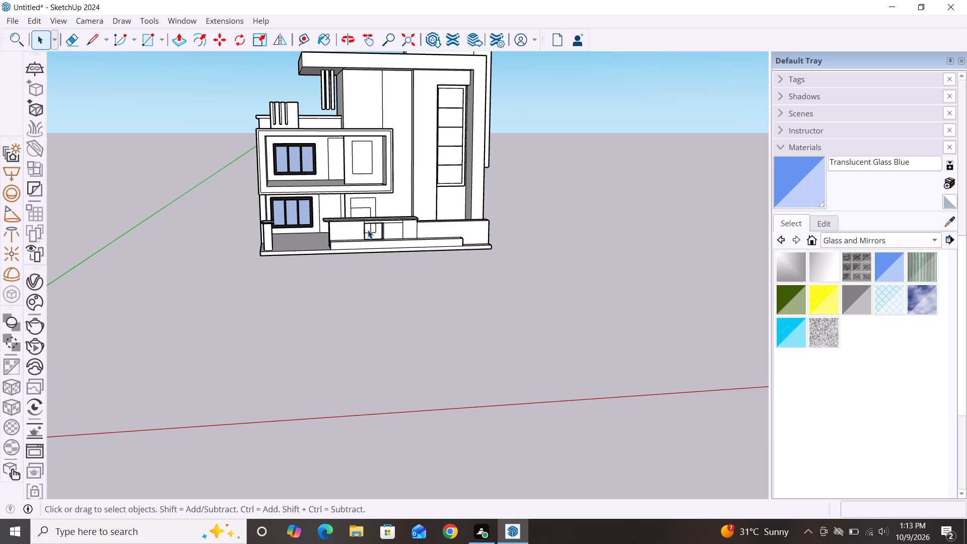
Import the DOOR12 model from the Downloads folder and place it on the ground in front of the house.
{"action": "left_click", "coordinate": [16, 23]}
{"action": "scroll", "coordinate": [85, 137], "scroll_direction": "down", "scroll_amount": 2}
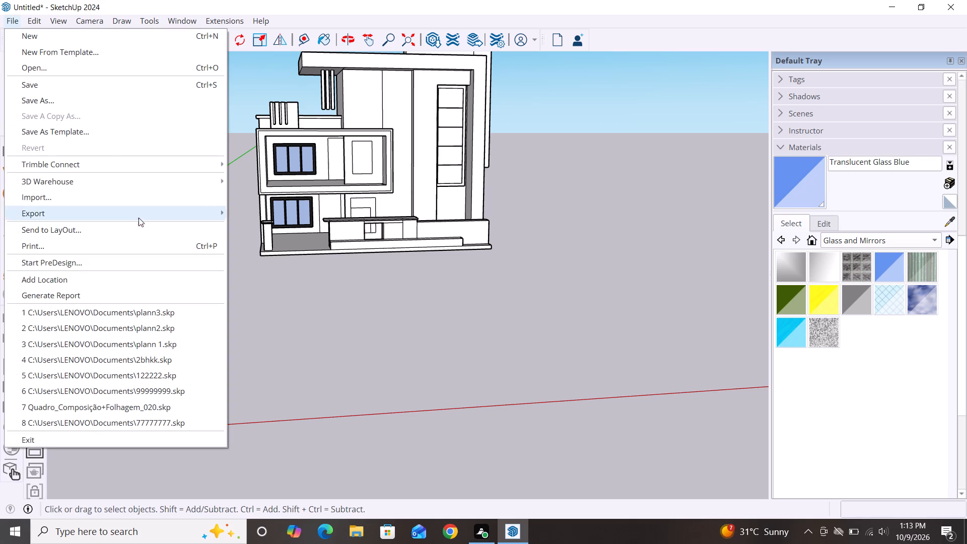
{"action": "left_click", "coordinate": [60, 199]}
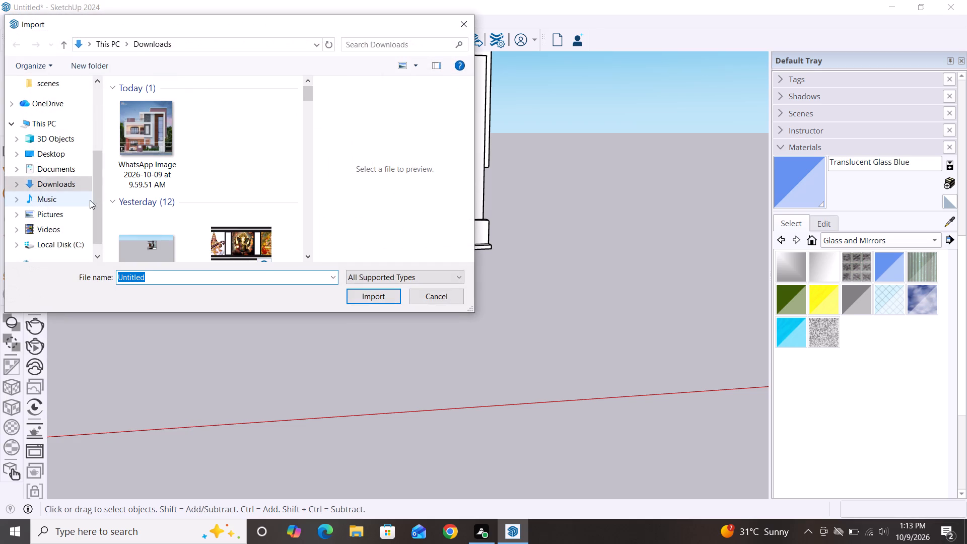
{"action": "scroll", "coordinate": [194, 177], "scroll_direction": "down", "scroll_amount": 8}
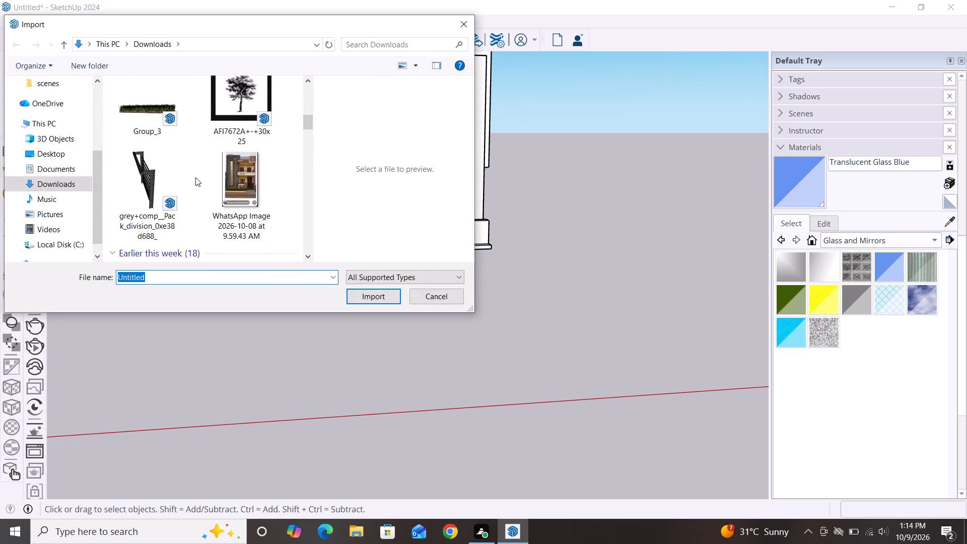
{"action": "scroll", "coordinate": [195, 177], "scroll_direction": "down", "scroll_amount": 18}
{"action": "scroll", "coordinate": [195, 177], "scroll_direction": "down", "scroll_amount": 9}
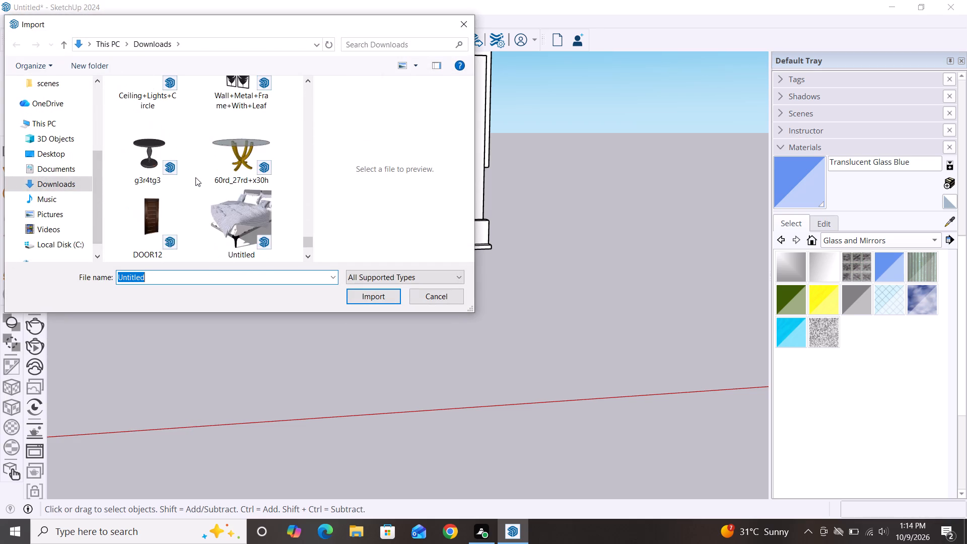
{"action": "scroll", "coordinate": [195, 177], "scroll_direction": "down", "scroll_amount": 2}
{"action": "left_click", "coordinate": [139, 171]}
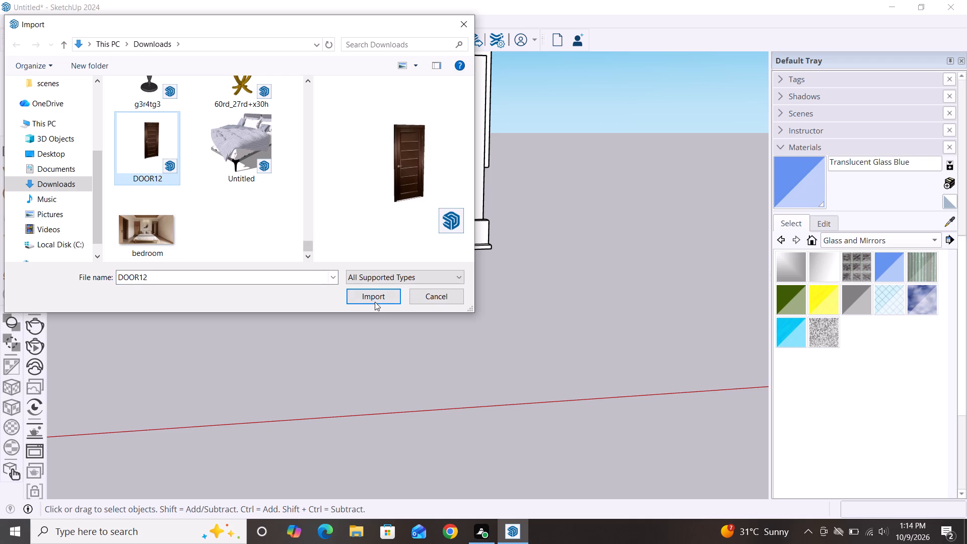
{"action": "left_click", "coordinate": [375, 302]}
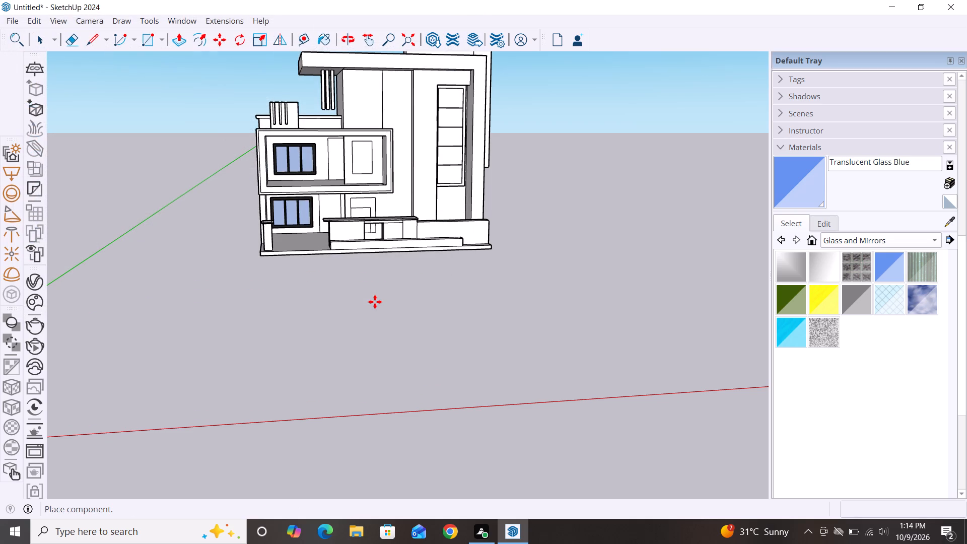
{"action": "left_click", "coordinate": [406, 300]}
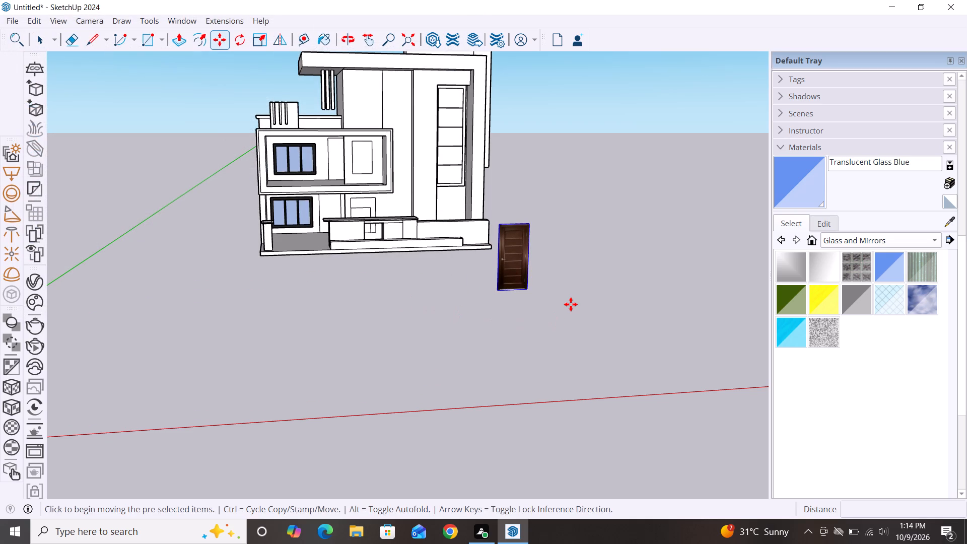
Move the imported door by its lower corner about 192' 10" onto the base corner of the upper-floor balcony door outline.
{"action": "scroll", "coordinate": [572, 301], "scroll_direction": "up", "scroll_amount": 5}
{"action": "scroll", "coordinate": [549, 259], "scroll_direction": "down", "scroll_amount": 2}
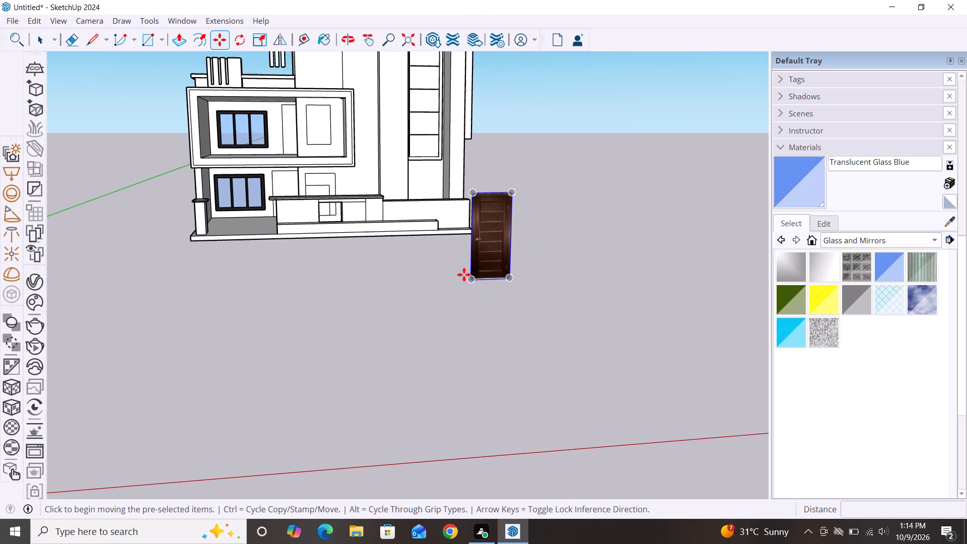
{"action": "double_click", "coordinate": [472, 282]}
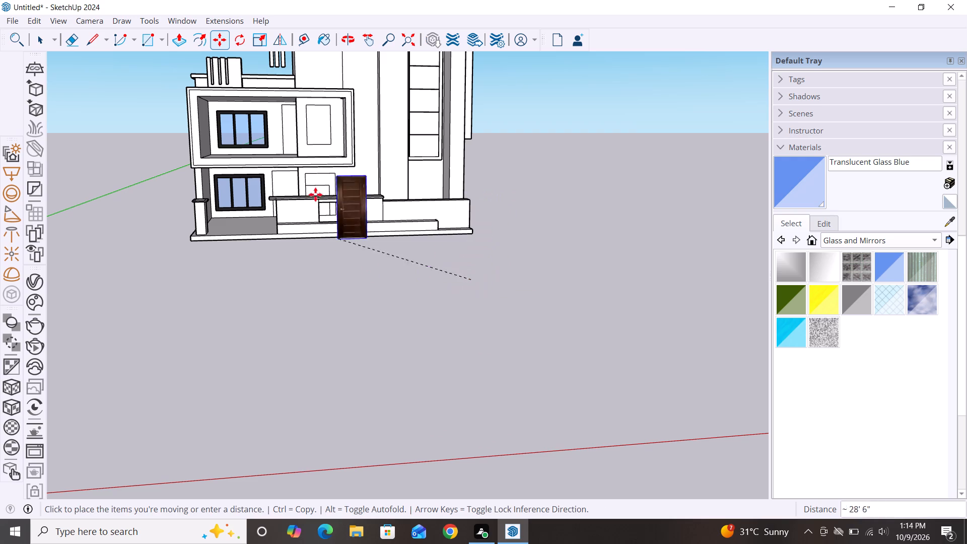
{"action": "scroll", "coordinate": [272, 156], "scroll_direction": "up", "scroll_amount": 13}
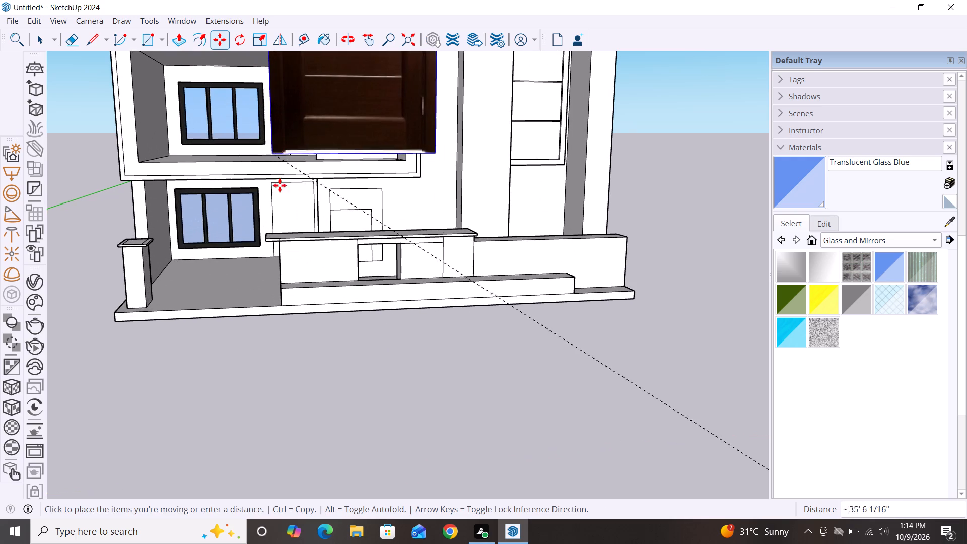
{"action": "scroll", "coordinate": [256, 142], "scroll_direction": "up", "scroll_amount": 12}
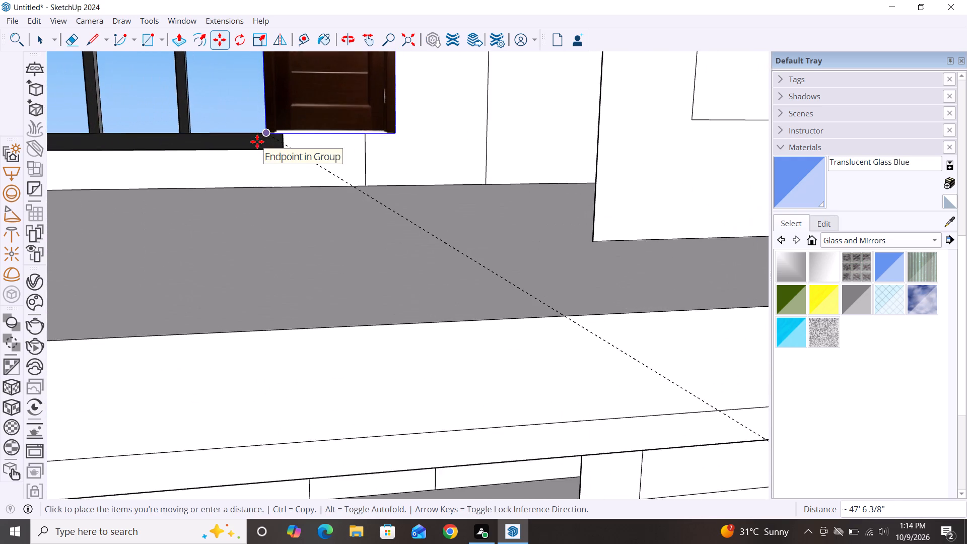
{"action": "scroll", "coordinate": [257, 142], "scroll_direction": "down", "scroll_amount": 2}
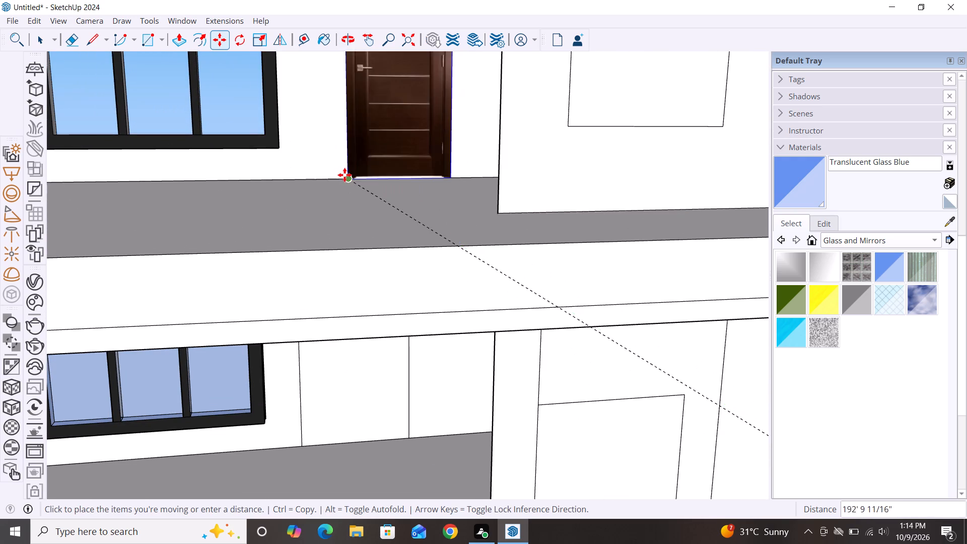
{"action": "left_click", "coordinate": [349, 176]}
{"action": "scroll", "coordinate": [349, 176], "scroll_direction": "down", "scroll_amount": 8}
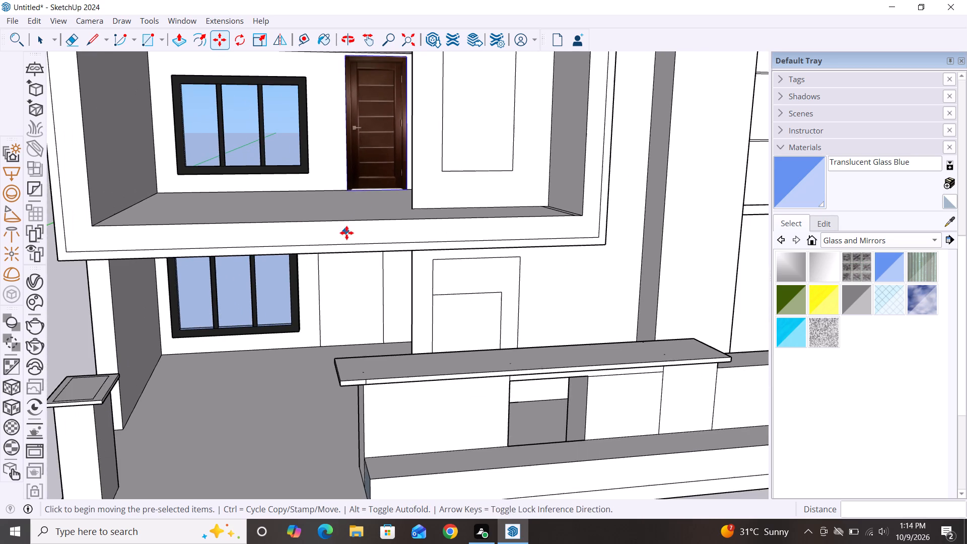
{"action": "key", "text": "space"}
{"action": "scroll", "coordinate": [379, 164], "scroll_direction": "down", "scroll_amount": 3}
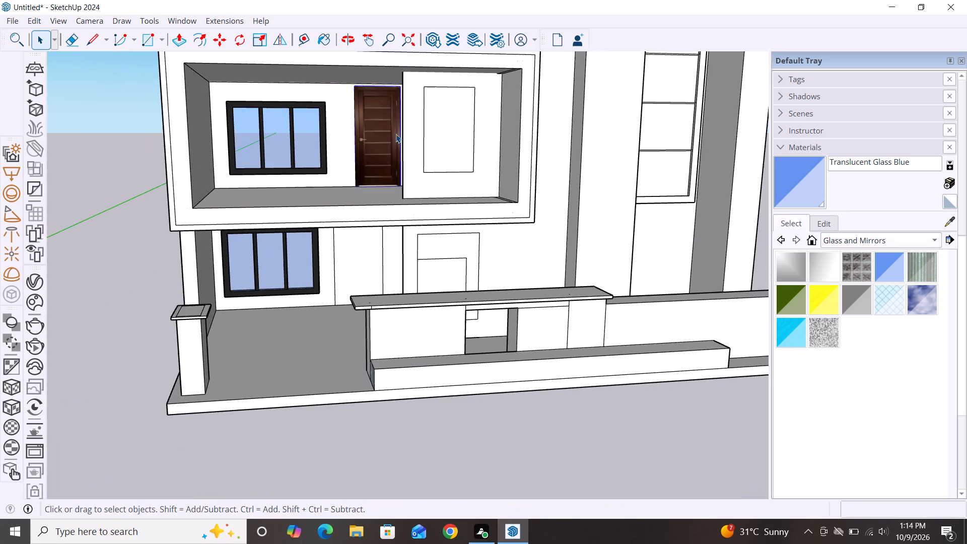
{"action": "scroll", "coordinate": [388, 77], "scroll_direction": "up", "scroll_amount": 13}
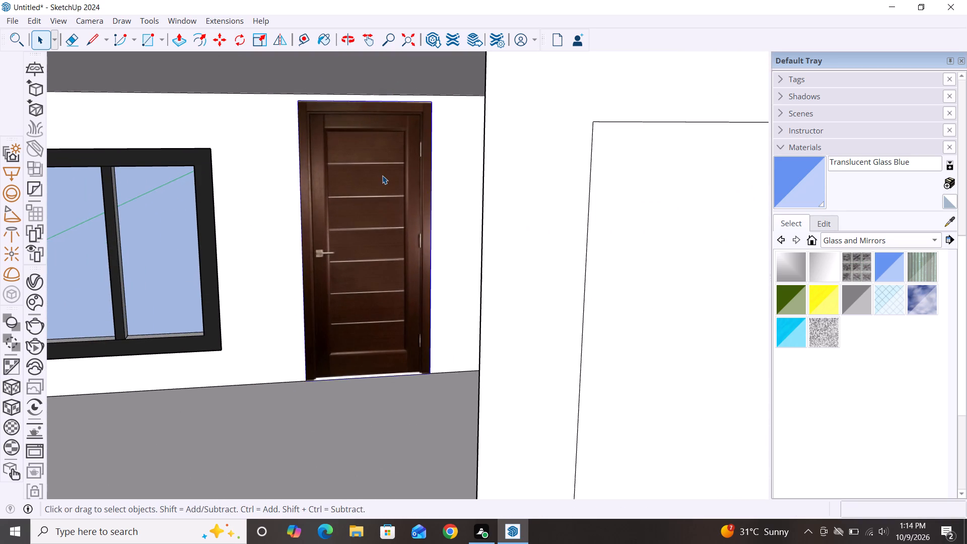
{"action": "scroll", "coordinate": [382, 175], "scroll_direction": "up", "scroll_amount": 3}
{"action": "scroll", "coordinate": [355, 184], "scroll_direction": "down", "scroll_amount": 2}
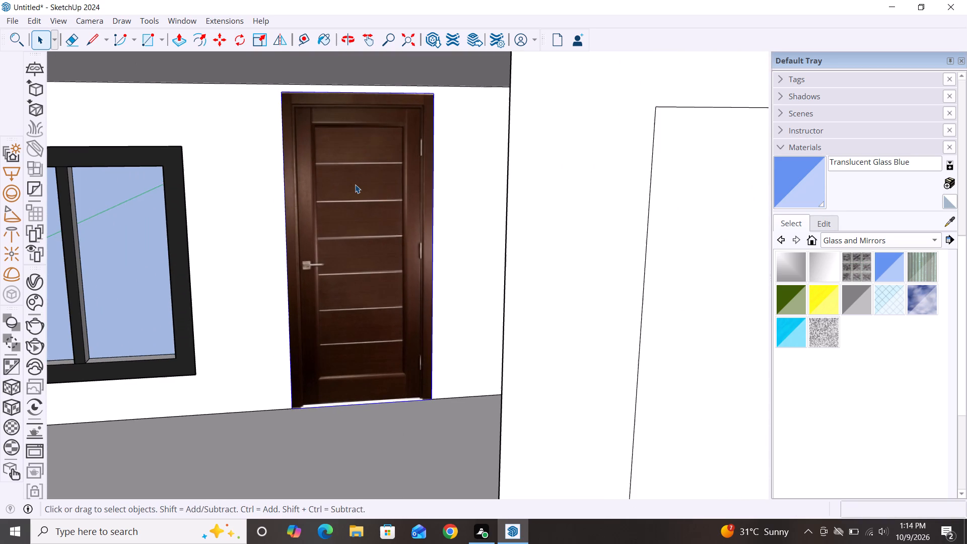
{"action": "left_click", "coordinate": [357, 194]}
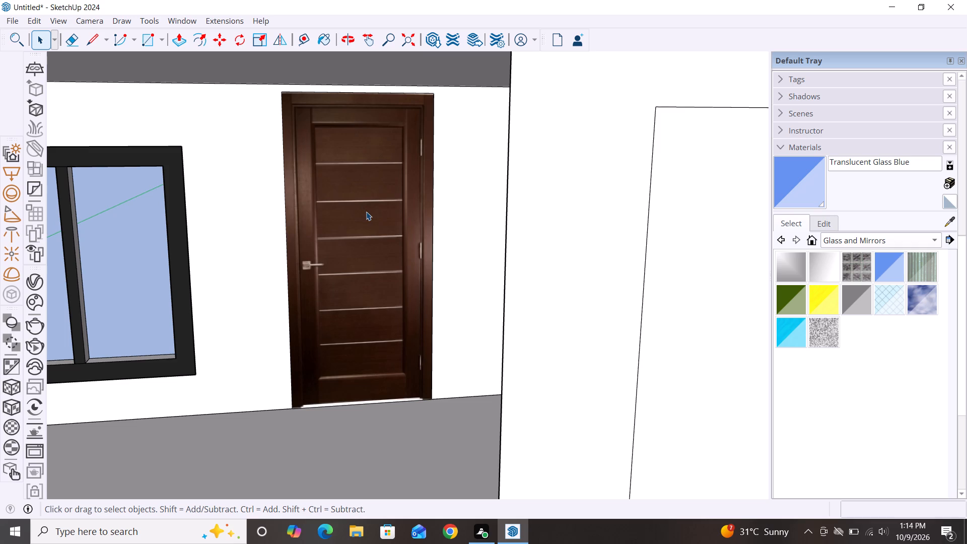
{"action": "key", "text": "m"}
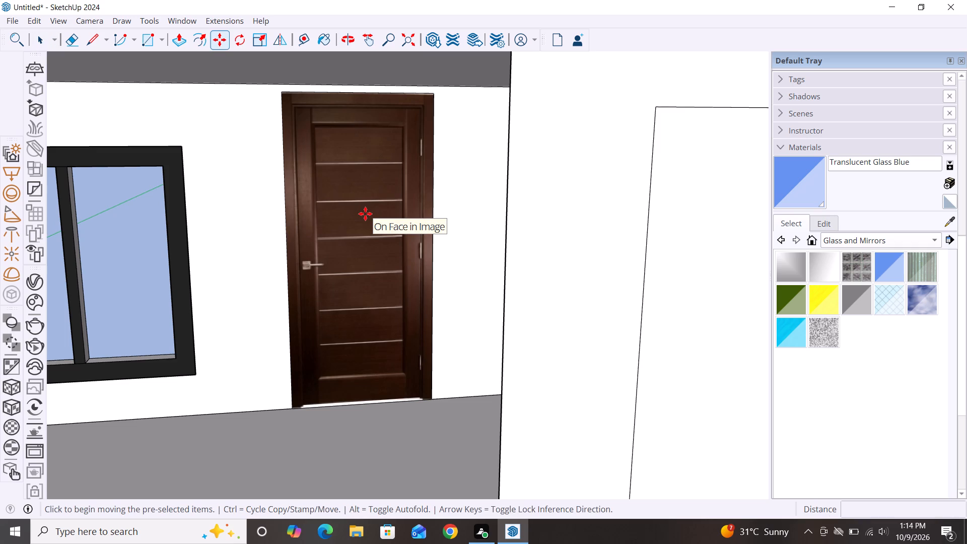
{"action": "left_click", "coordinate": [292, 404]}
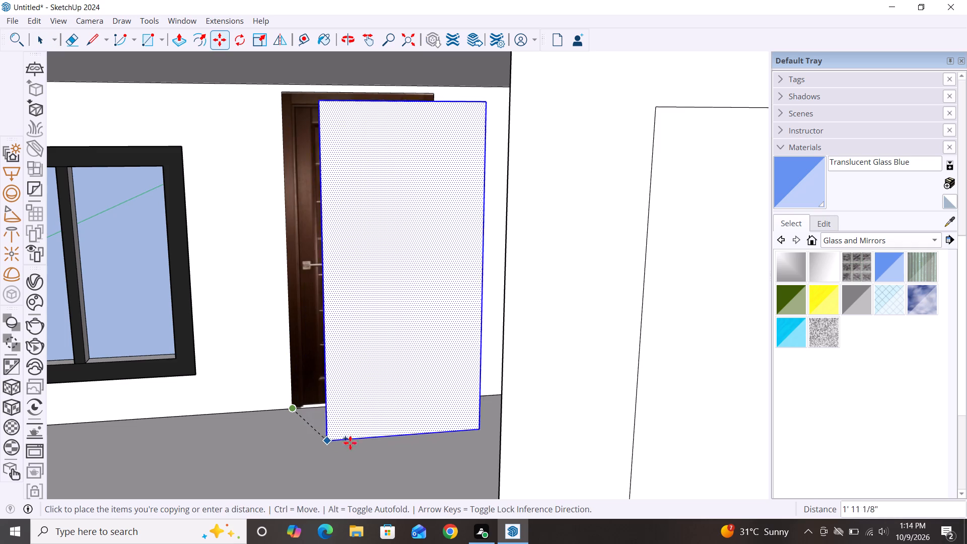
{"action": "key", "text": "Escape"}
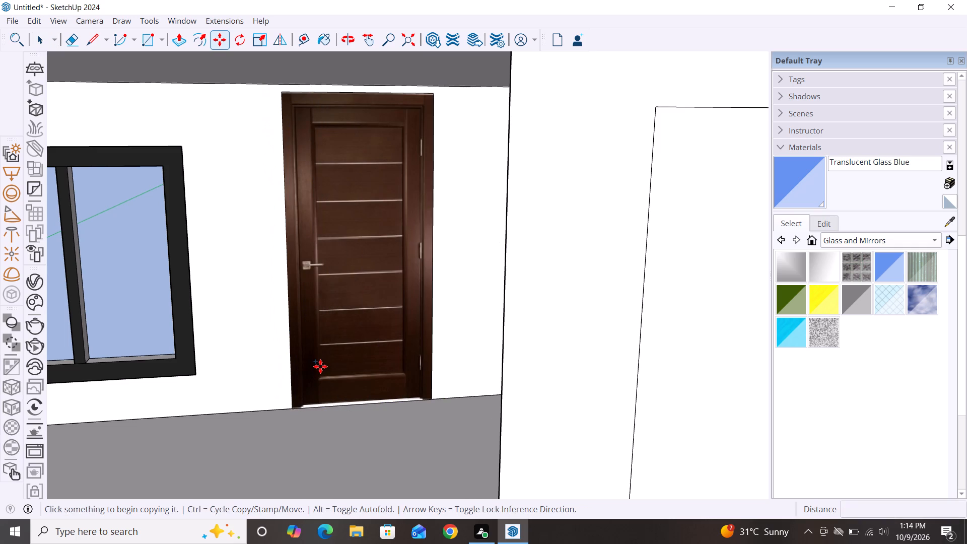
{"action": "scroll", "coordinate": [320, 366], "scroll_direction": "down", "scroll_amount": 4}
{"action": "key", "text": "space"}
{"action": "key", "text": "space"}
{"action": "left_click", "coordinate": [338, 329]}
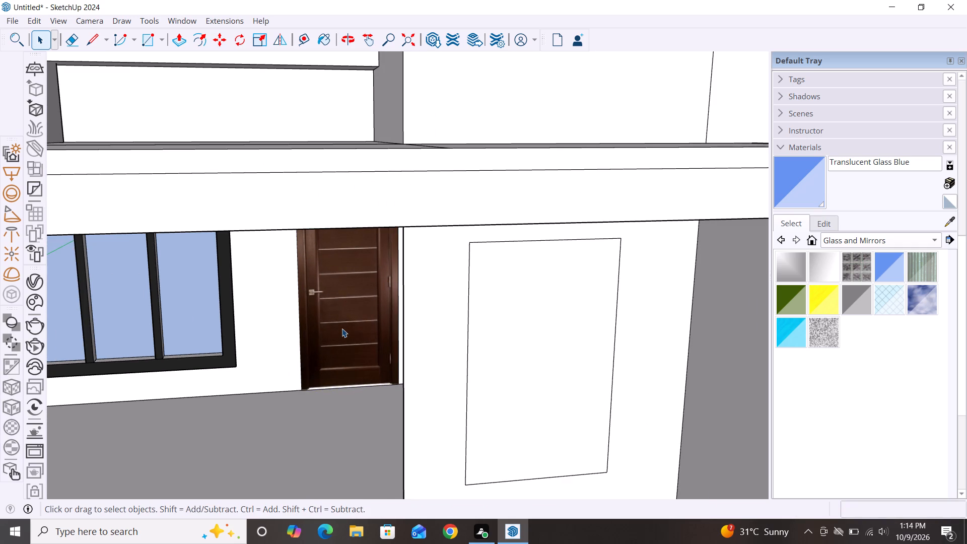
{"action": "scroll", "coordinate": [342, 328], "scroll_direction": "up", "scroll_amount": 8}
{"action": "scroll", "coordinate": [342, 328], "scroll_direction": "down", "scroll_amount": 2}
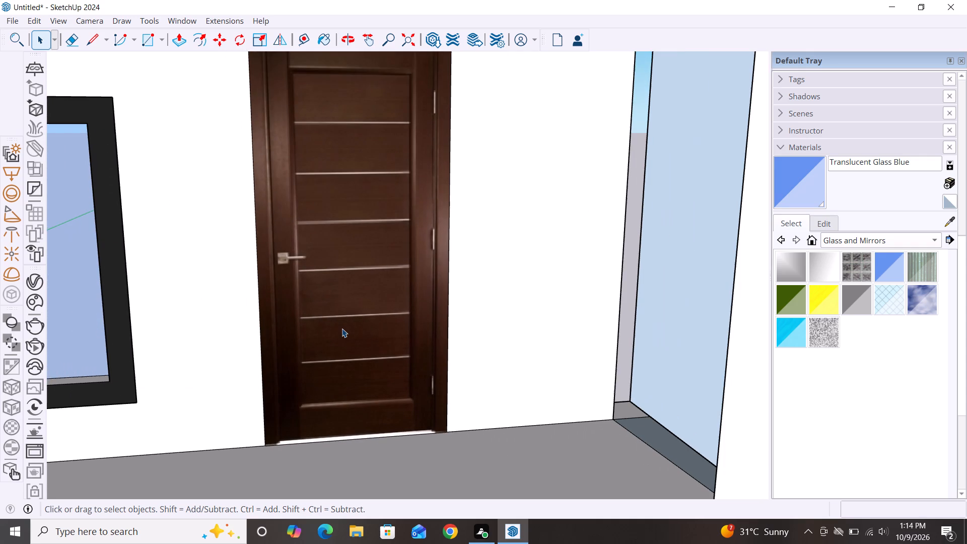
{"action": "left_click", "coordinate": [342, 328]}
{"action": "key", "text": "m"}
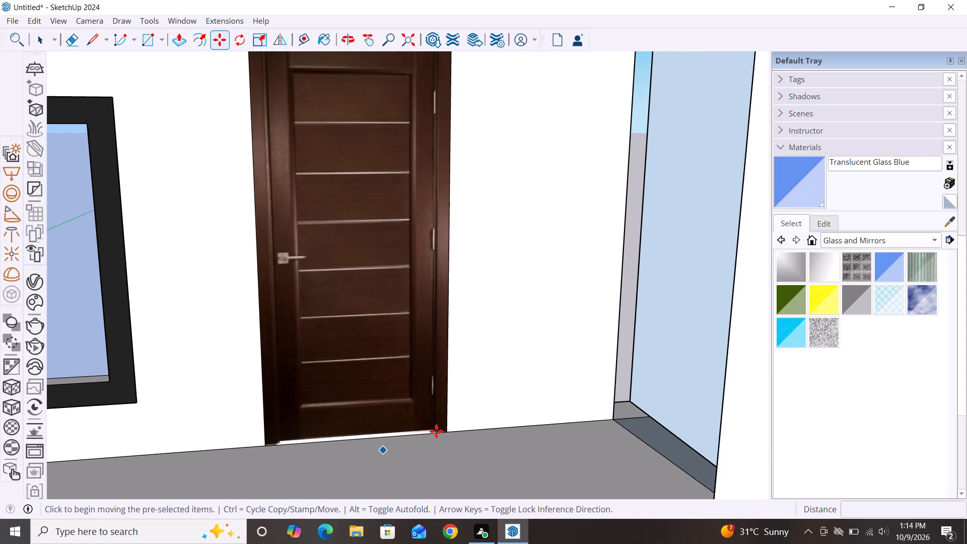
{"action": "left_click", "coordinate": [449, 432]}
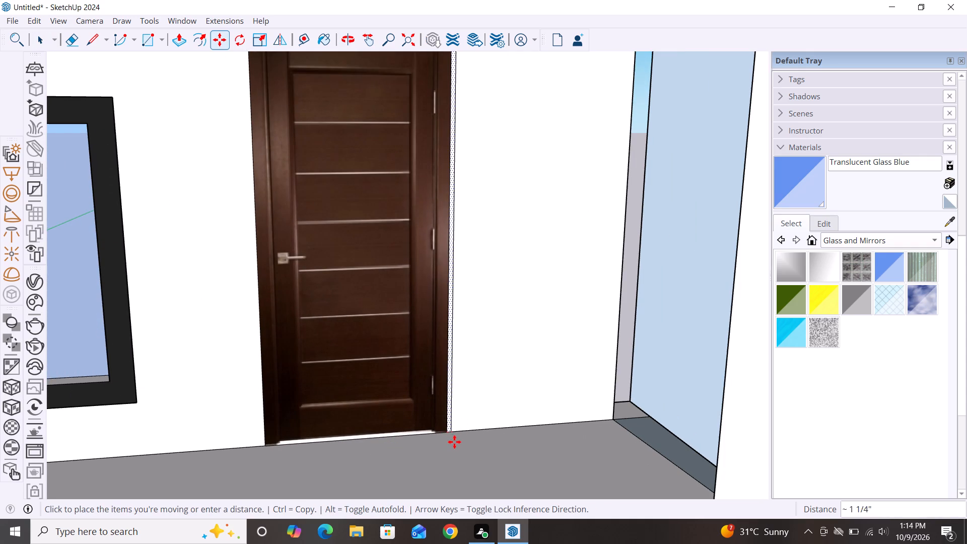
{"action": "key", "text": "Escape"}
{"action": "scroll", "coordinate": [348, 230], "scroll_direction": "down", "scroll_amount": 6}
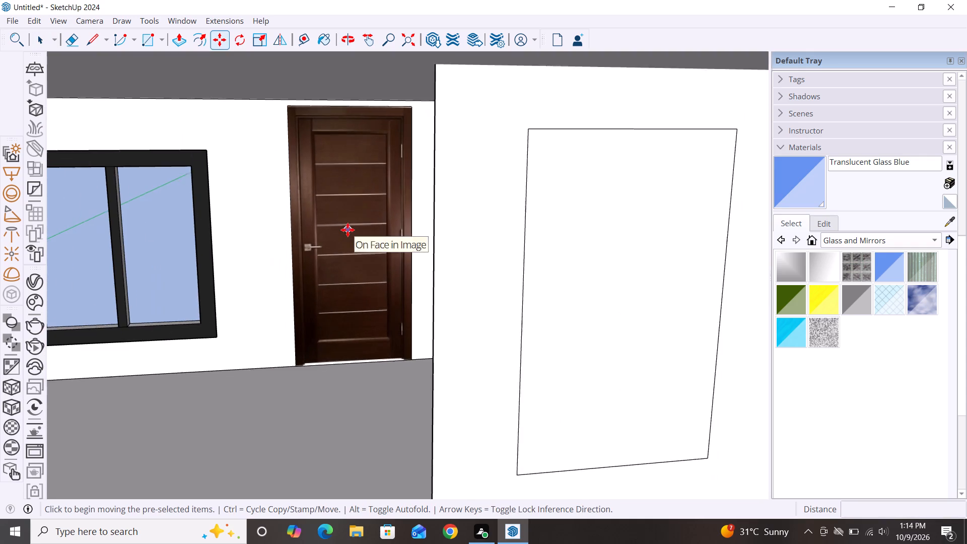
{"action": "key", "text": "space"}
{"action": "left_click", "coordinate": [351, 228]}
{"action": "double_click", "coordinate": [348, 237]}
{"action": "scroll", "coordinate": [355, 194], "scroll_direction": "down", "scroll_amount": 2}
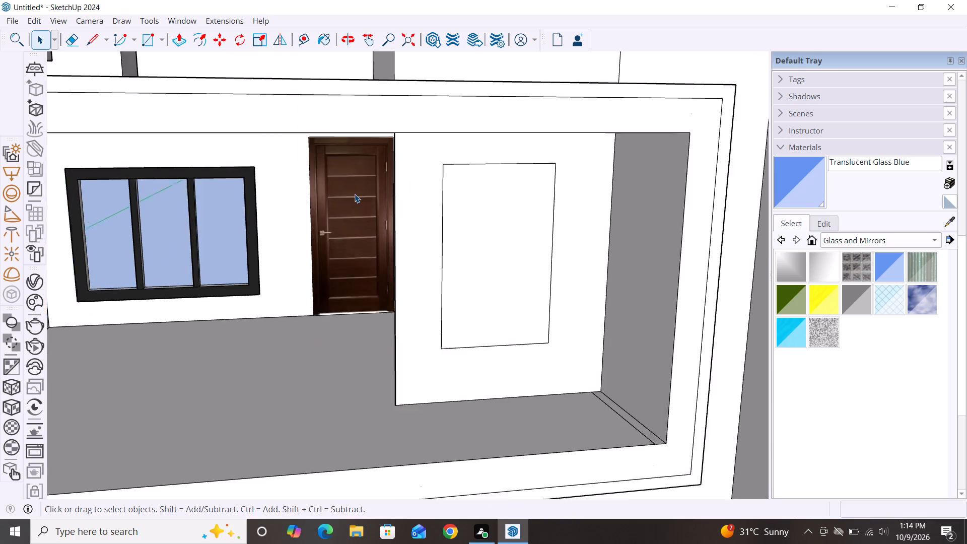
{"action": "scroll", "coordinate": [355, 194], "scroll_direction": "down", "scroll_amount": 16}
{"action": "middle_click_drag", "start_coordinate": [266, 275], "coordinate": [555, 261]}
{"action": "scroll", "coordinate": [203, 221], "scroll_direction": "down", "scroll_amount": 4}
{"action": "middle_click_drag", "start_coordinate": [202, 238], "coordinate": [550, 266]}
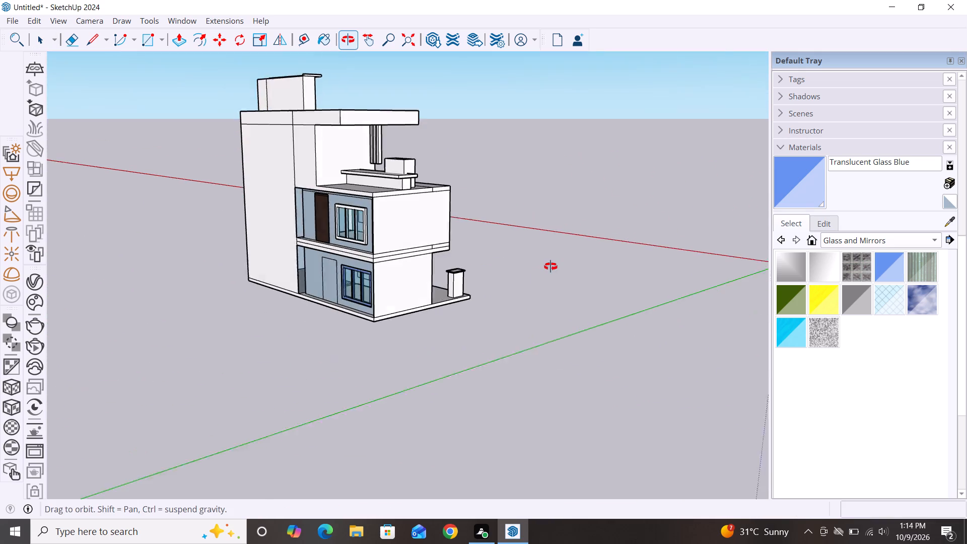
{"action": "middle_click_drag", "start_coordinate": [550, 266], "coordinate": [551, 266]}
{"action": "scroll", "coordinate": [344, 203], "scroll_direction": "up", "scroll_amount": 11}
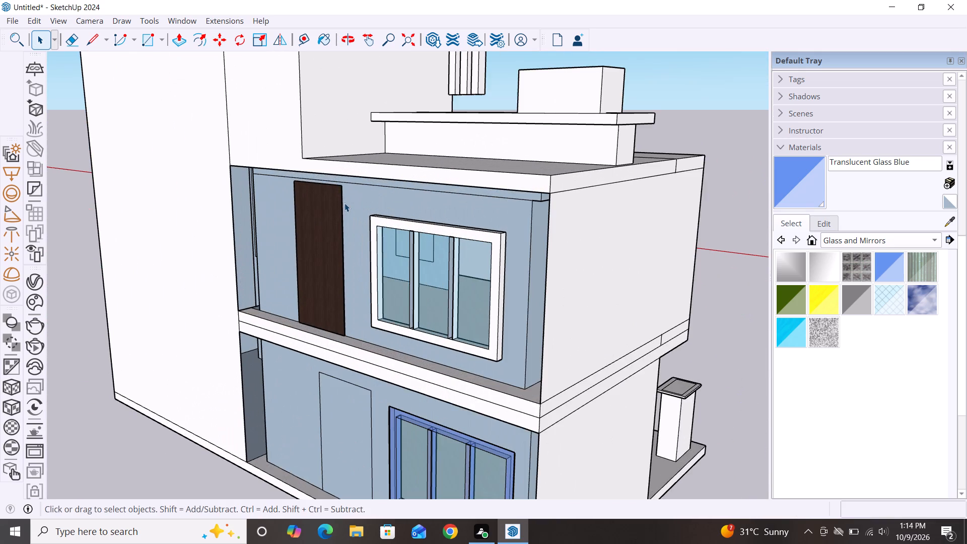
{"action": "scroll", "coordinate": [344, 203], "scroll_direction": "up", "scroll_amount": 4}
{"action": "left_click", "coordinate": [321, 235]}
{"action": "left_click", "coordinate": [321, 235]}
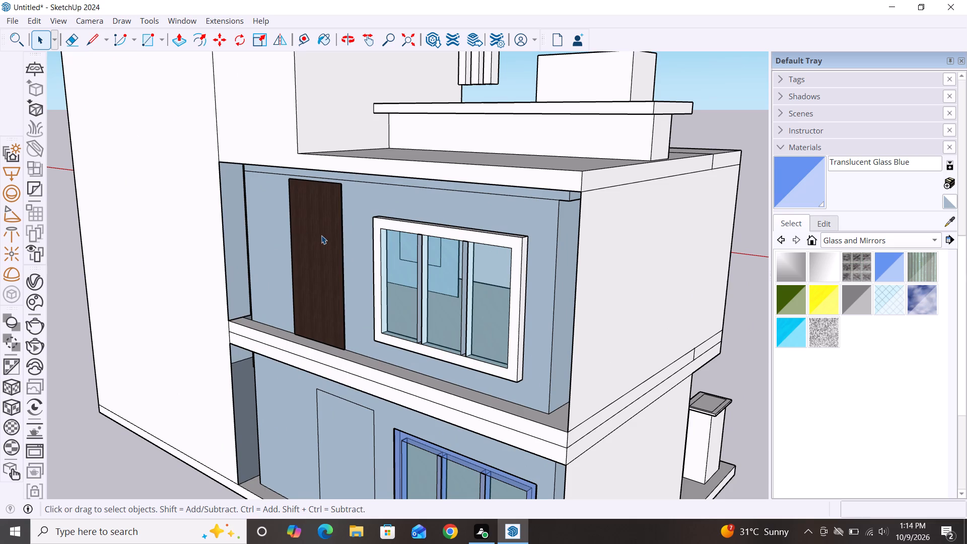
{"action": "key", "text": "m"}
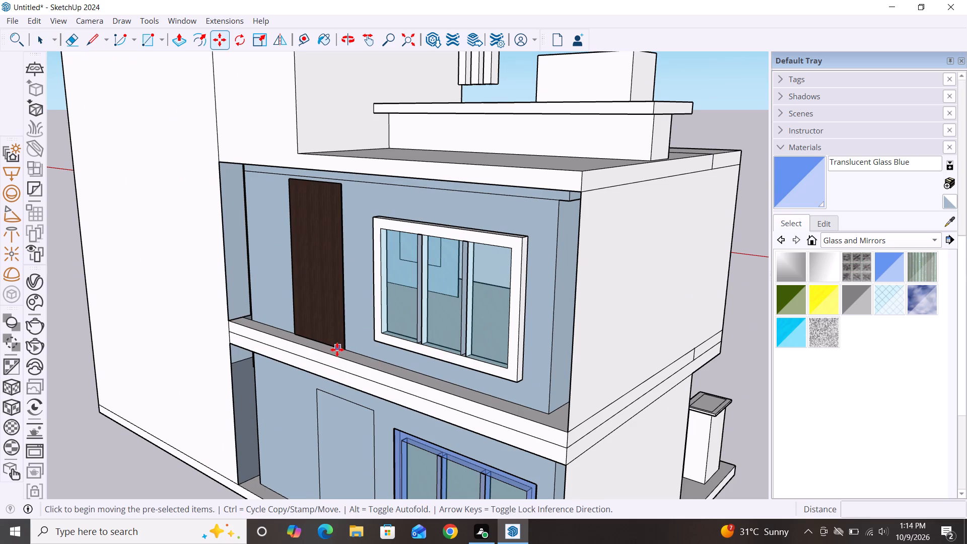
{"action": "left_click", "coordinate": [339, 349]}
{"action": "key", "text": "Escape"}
Examine the rear facade from several angles, closing in on the narrow gap between the upper-floor window wall and the outer side wall.
{"action": "scroll", "coordinate": [328, 216], "scroll_direction": "down", "scroll_amount": 7}
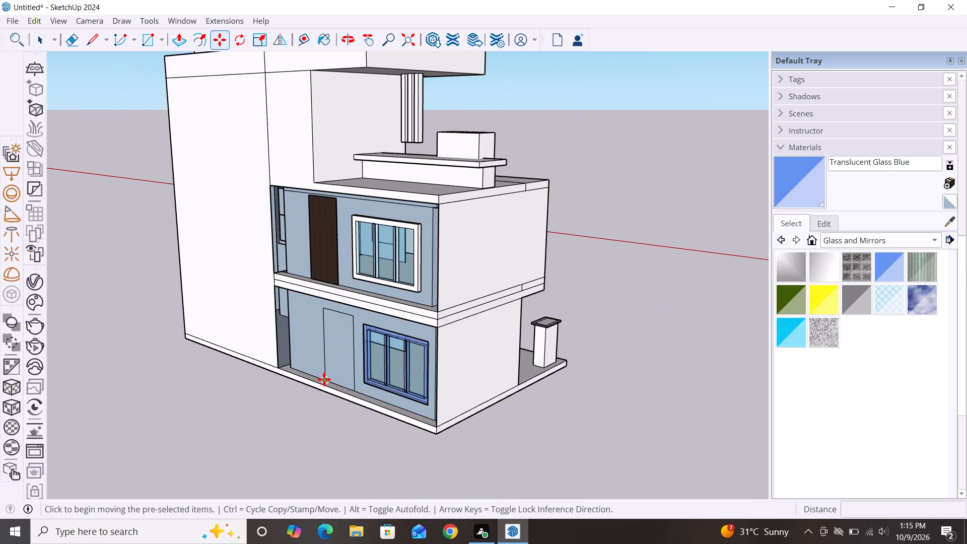
{"action": "middle_click_drag", "start_coordinate": [324, 379], "coordinate": [487, 393]}
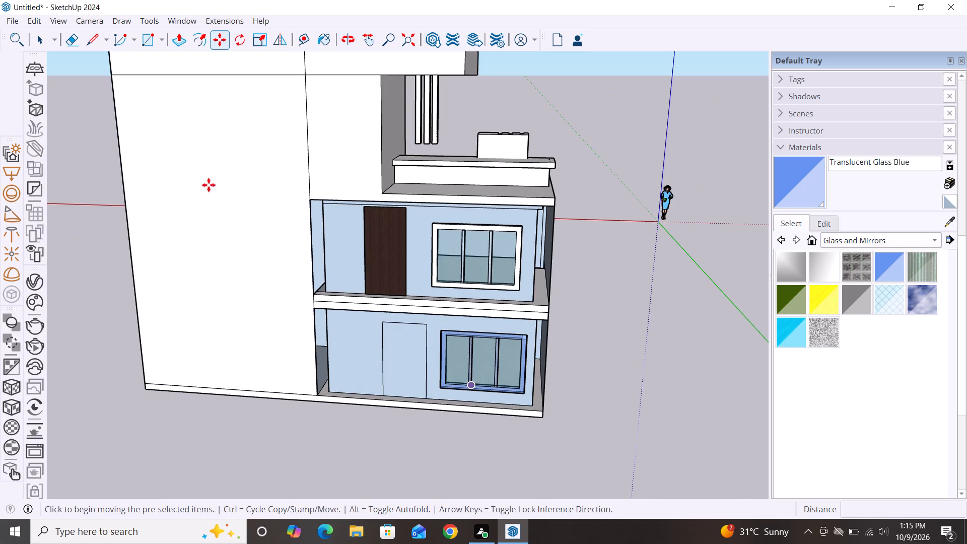
{"action": "key", "text": "space"}
{"action": "scroll", "coordinate": [183, 188], "scroll_direction": "down", "scroll_amount": 7}
{"action": "middle_click_drag", "start_coordinate": [239, 262], "coordinate": [249, 261]}
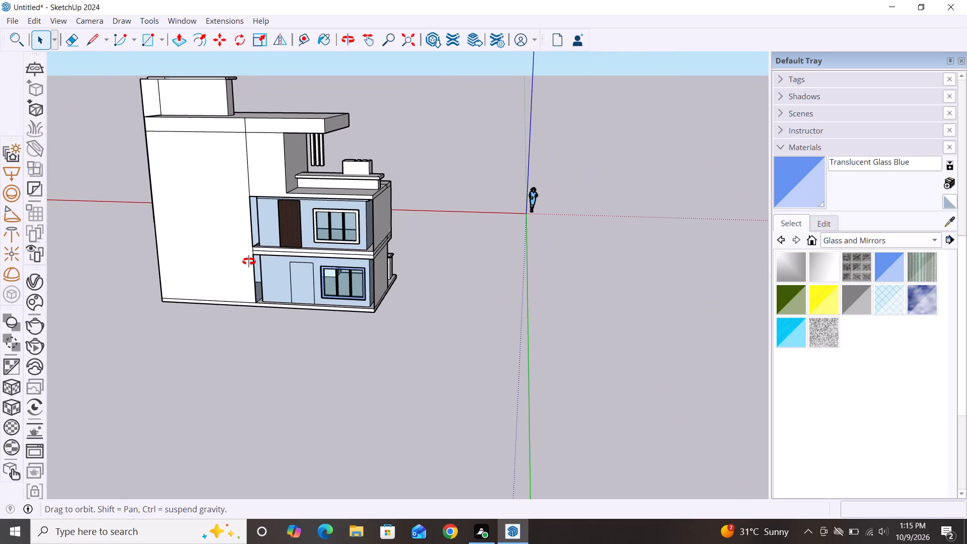
{"action": "middle_click_drag", "start_coordinate": [249, 261], "coordinate": [330, 266]}
{"action": "middle_click_drag", "start_coordinate": [314, 221], "coordinate": [299, 117]}
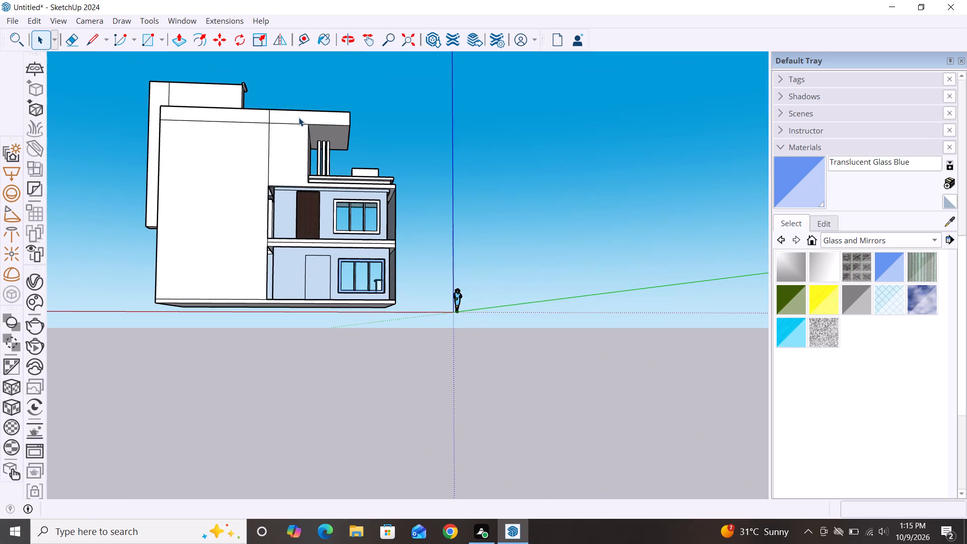
{"action": "scroll", "coordinate": [322, 202], "scroll_direction": "up", "scroll_amount": 8}
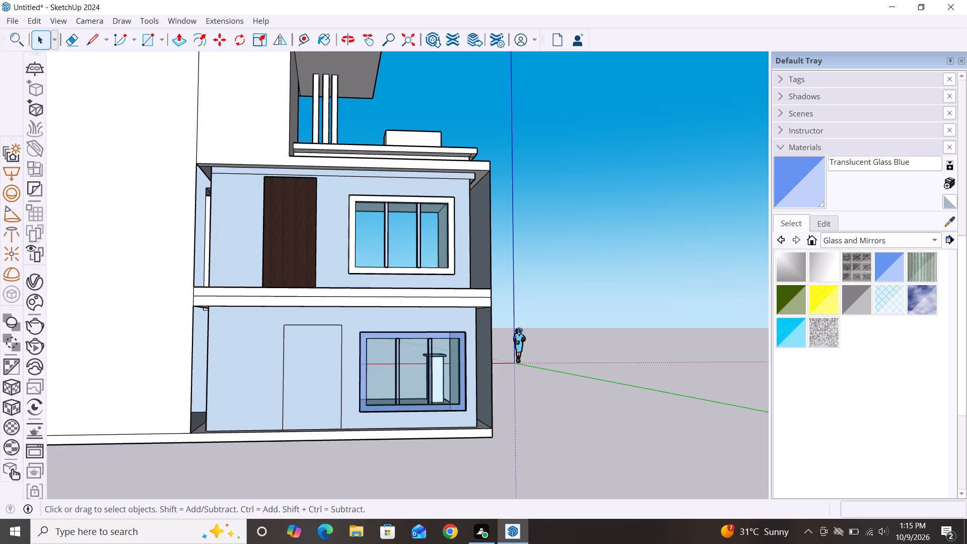
{"action": "scroll", "coordinate": [524, 294], "scroll_direction": "down", "scroll_amount": 1}
{"action": "scroll", "coordinate": [494, 385], "scroll_direction": "up", "scroll_amount": 1}
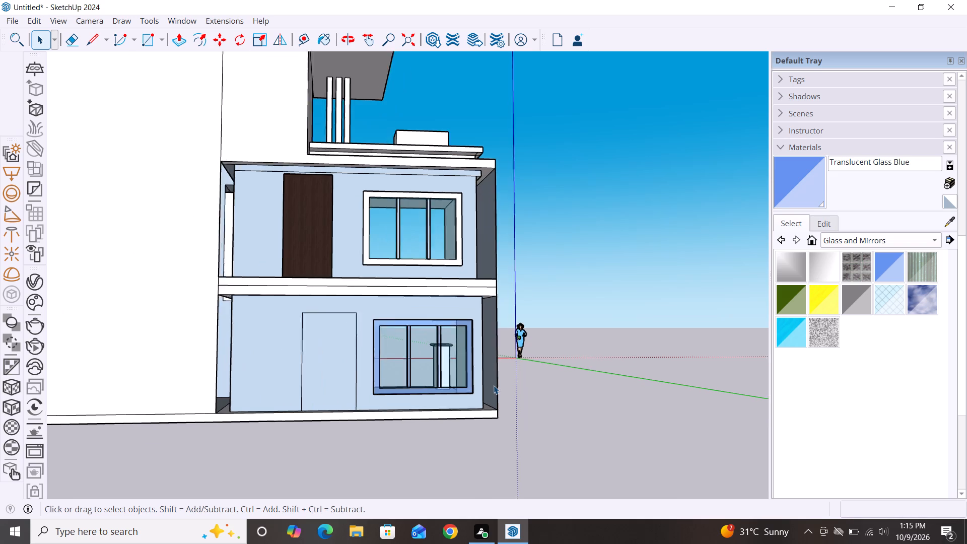
{"action": "scroll", "coordinate": [494, 385], "scroll_direction": "up", "scroll_amount": 2}
{"action": "middle_click_drag", "start_coordinate": [507, 392], "coordinate": [436, 406]}
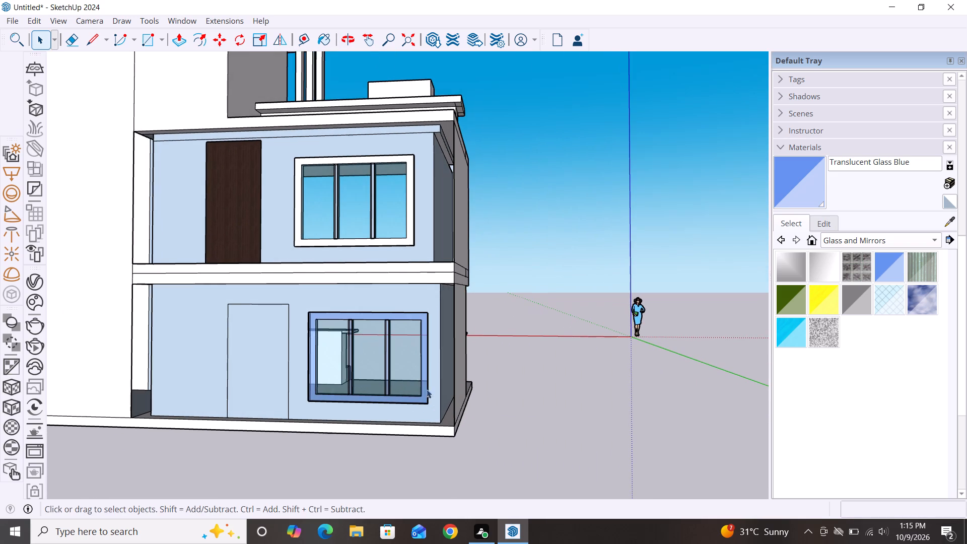
{"action": "scroll", "coordinate": [449, 256], "scroll_direction": "up", "scroll_amount": 4}
{"action": "middle_click_drag", "start_coordinate": [452, 270], "coordinate": [495, 267]}
{"action": "scroll", "coordinate": [495, 267], "scroll_direction": "up", "scroll_amount": 1}
{"action": "middle_click_drag", "start_coordinate": [491, 264], "coordinate": [487, 303]}
{"action": "scroll", "coordinate": [488, 266], "scroll_direction": "up", "scroll_amount": 3}
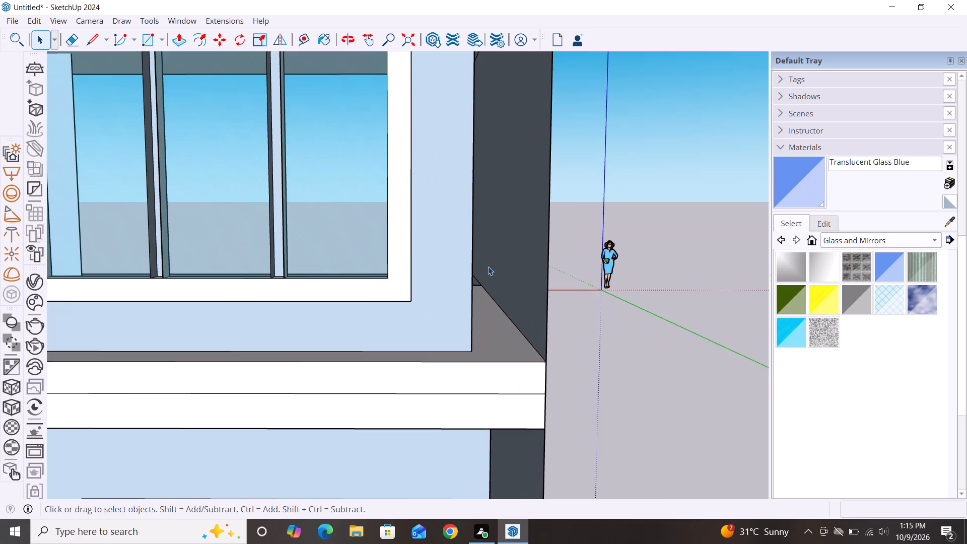
{"action": "middle_click_drag", "start_coordinate": [505, 293], "coordinate": [488, 332]}
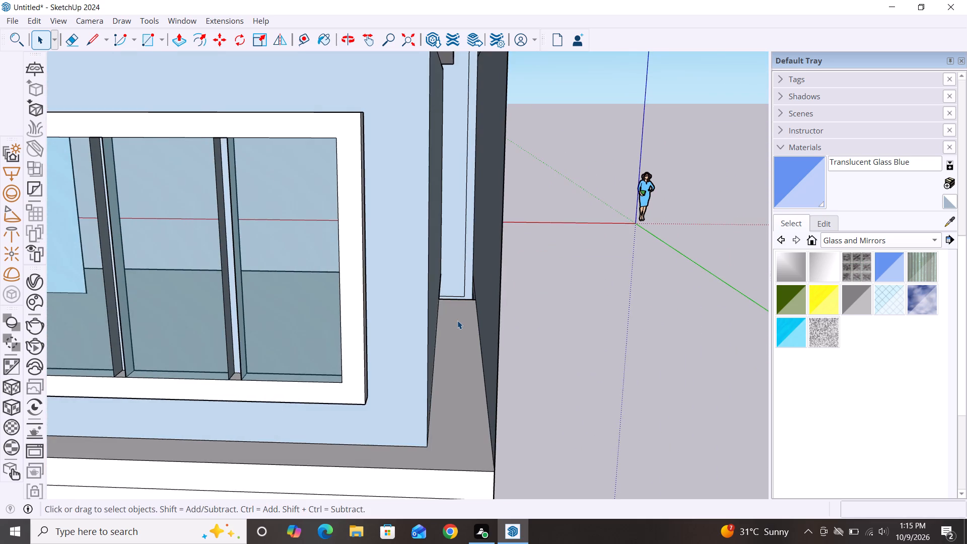
{"action": "scroll", "coordinate": [457, 320], "scroll_direction": "up", "scroll_amount": 2}
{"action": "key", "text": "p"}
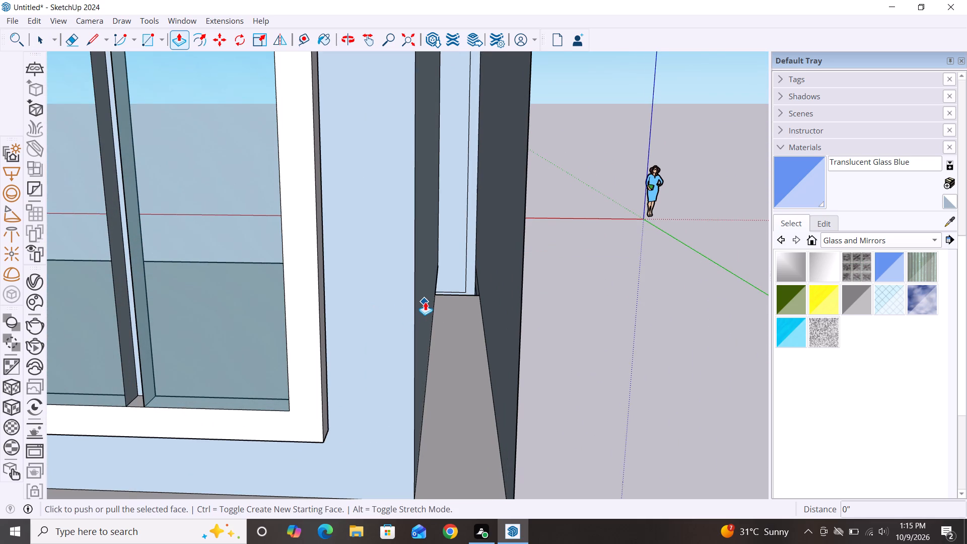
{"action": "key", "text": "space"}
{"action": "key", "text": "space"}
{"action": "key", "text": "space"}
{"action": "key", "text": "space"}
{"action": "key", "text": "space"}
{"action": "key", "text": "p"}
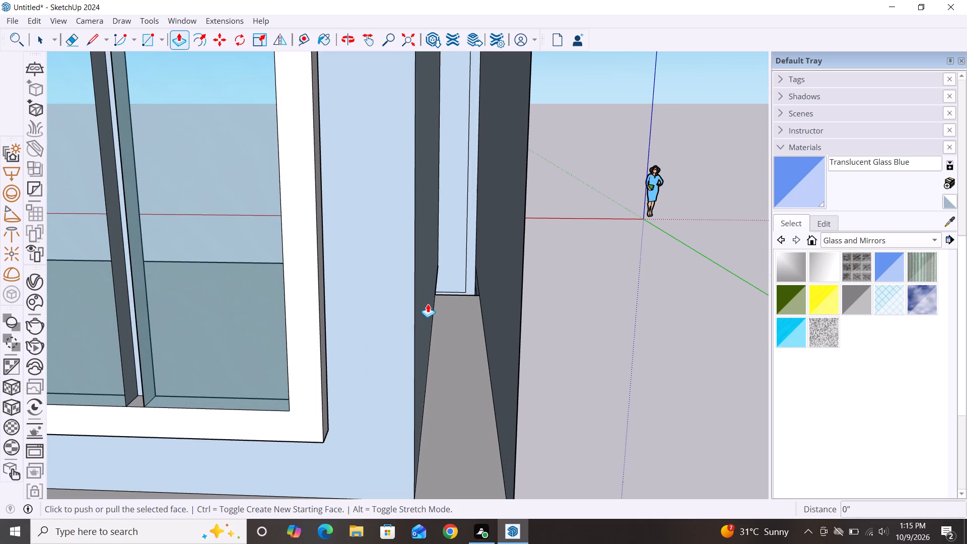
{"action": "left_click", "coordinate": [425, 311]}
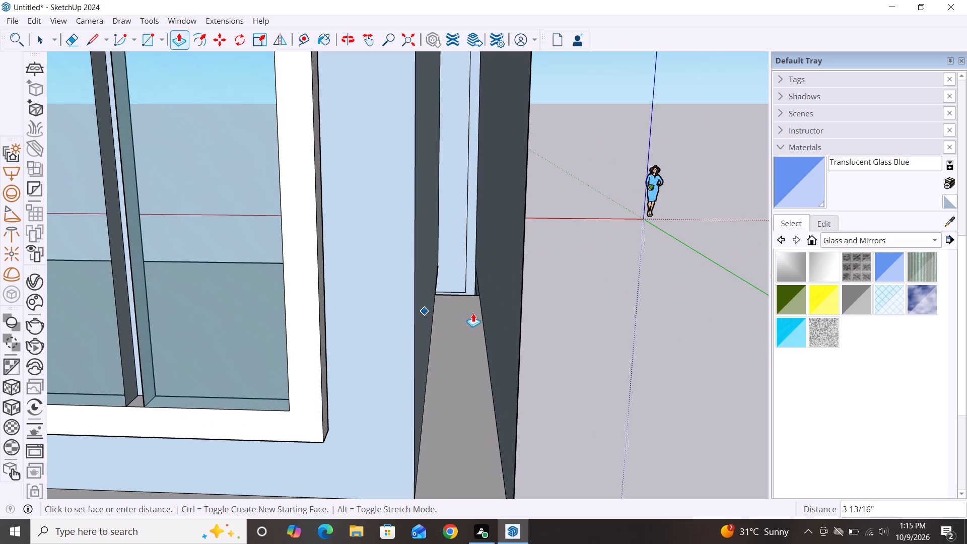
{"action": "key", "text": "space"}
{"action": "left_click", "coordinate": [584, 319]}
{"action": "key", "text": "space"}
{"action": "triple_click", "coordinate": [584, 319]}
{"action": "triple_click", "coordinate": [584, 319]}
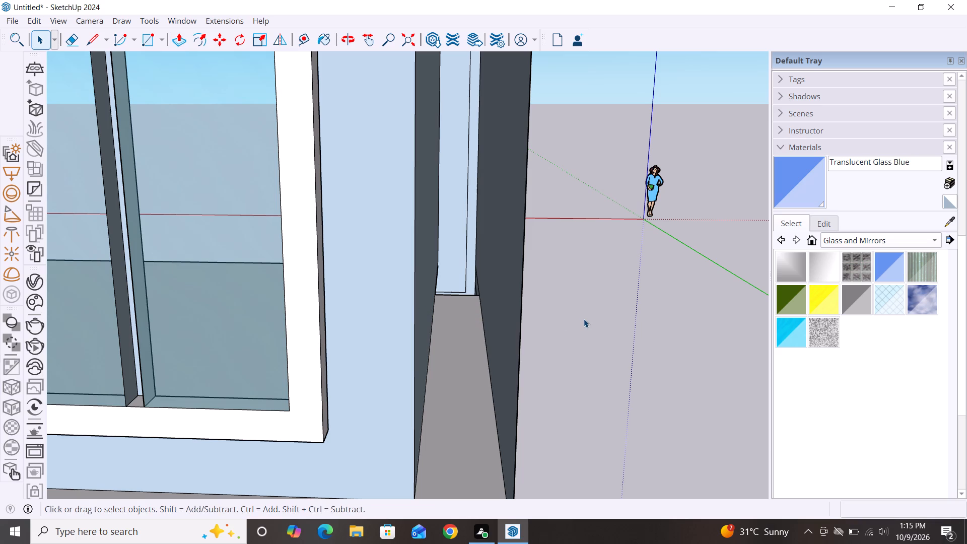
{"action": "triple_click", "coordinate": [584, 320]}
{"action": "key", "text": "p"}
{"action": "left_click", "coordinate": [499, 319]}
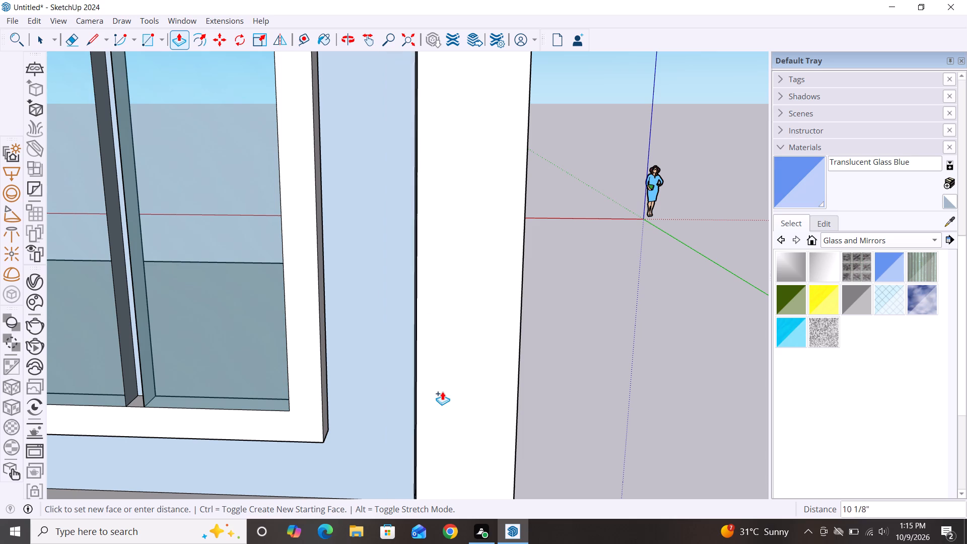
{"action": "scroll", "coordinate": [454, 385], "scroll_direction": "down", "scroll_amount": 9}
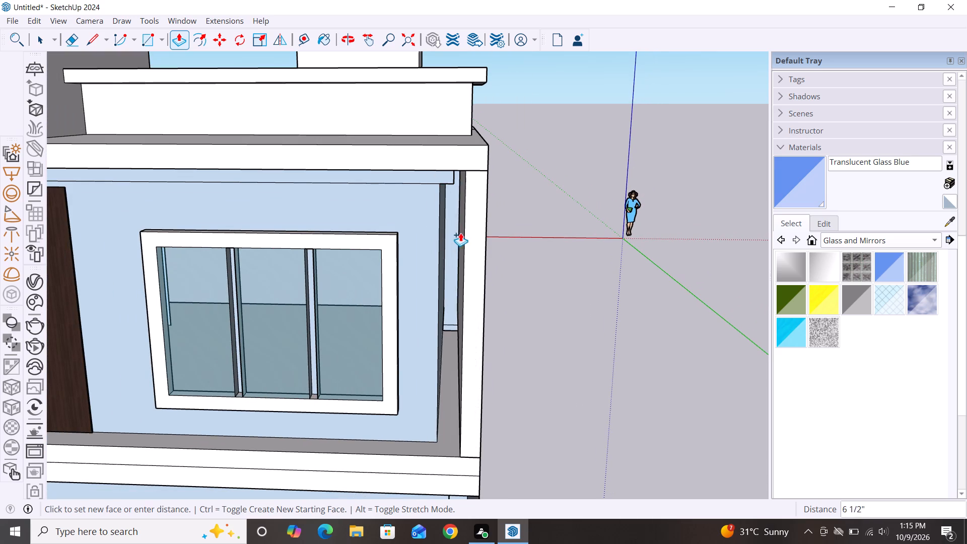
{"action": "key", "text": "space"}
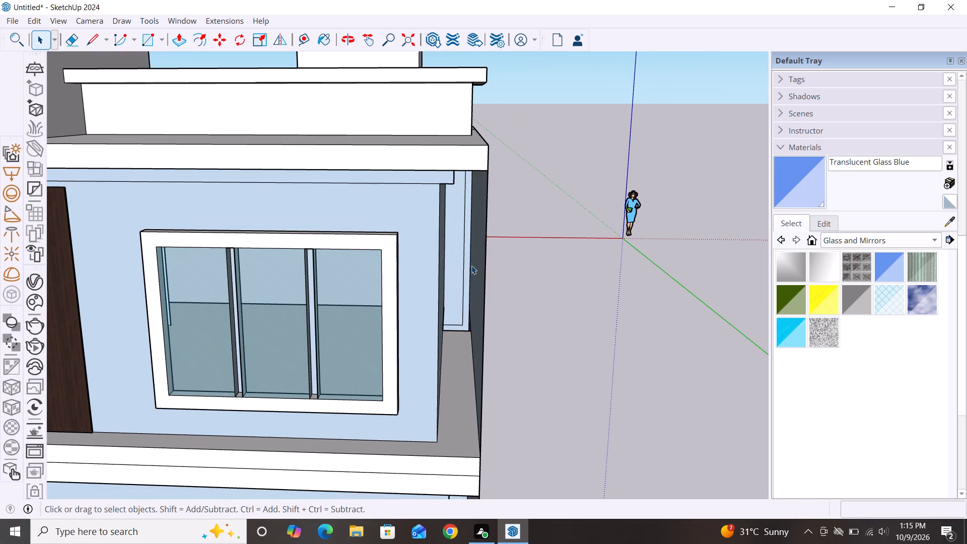
Push/Pull the end face of the rear upper-floor window wall about 9 3/4" across the gap to the outer side wall.
{"action": "scroll", "coordinate": [468, 275], "scroll_direction": "up", "scroll_amount": 6}
{"action": "key", "text": "p"}
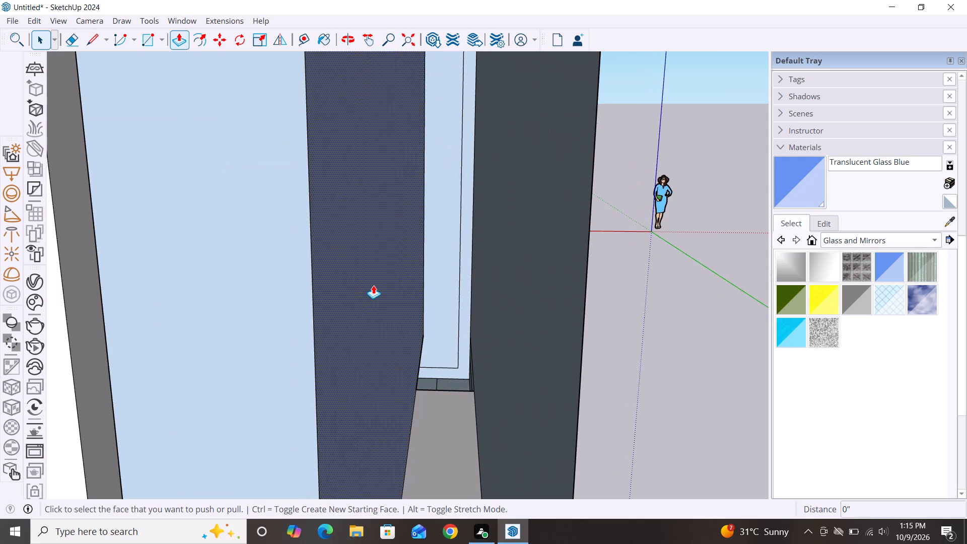
{"action": "left_click", "coordinate": [364, 291]}
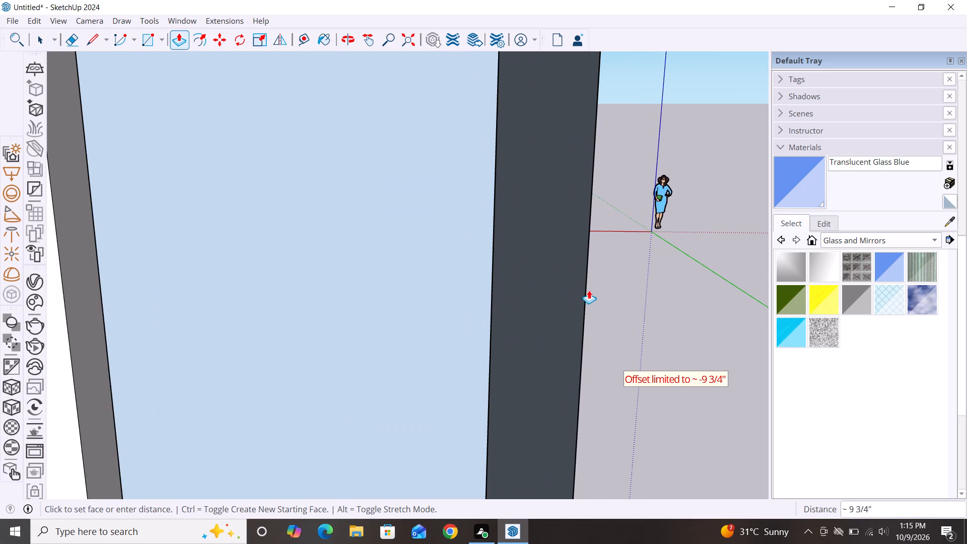
{"action": "scroll", "coordinate": [590, 290], "scroll_direction": "down", "scroll_amount": 5}
{"action": "left_click", "coordinate": [596, 264]}
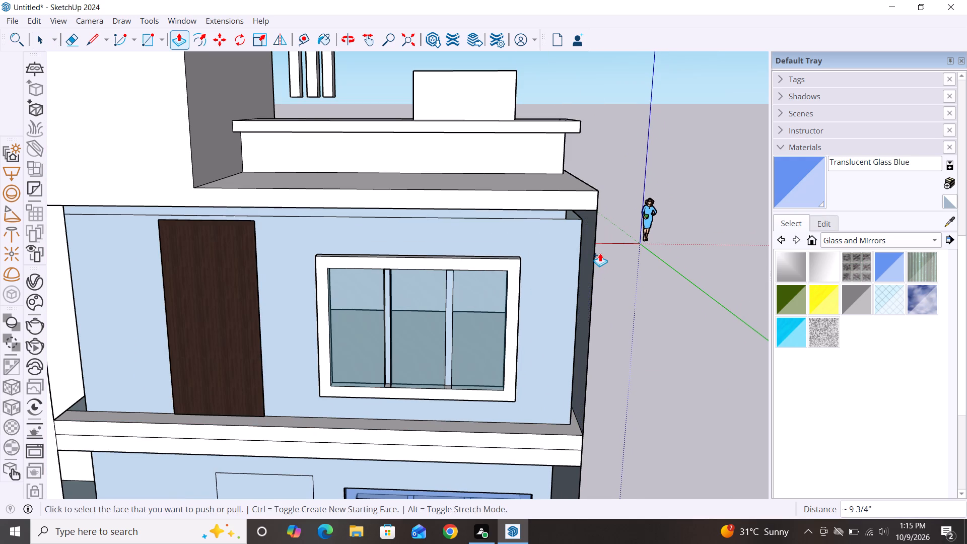
{"action": "left_click", "coordinate": [600, 253]}
Push/Pull the exposed inner face of the outer side wall beside the rear upper-floor window about 3 3/16" inward.
{"action": "scroll", "coordinate": [613, 295], "scroll_direction": "up", "scroll_amount": 5}
{"action": "scroll", "coordinate": [604, 289], "scroll_direction": "down", "scroll_amount": 2}
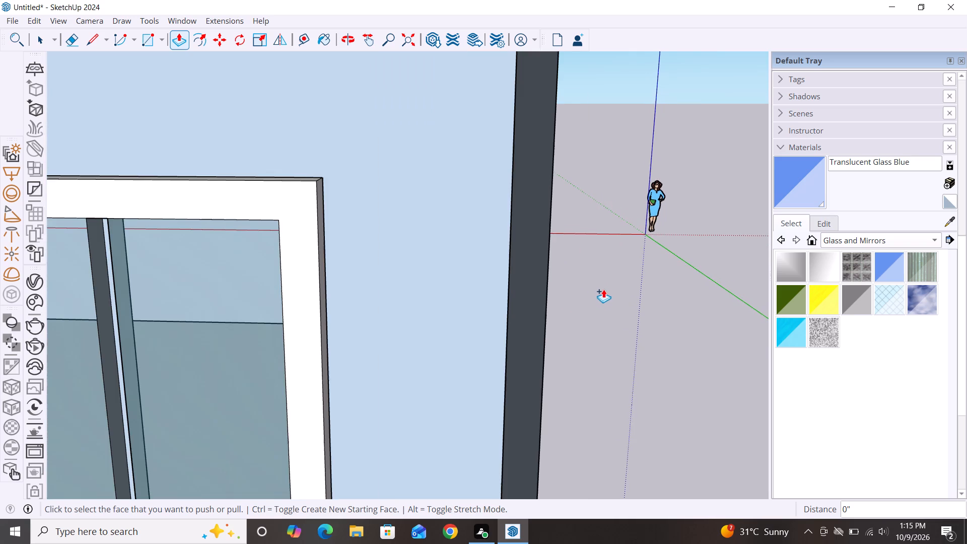
{"action": "scroll", "coordinate": [529, 305], "scroll_direction": "up", "scroll_amount": 6}
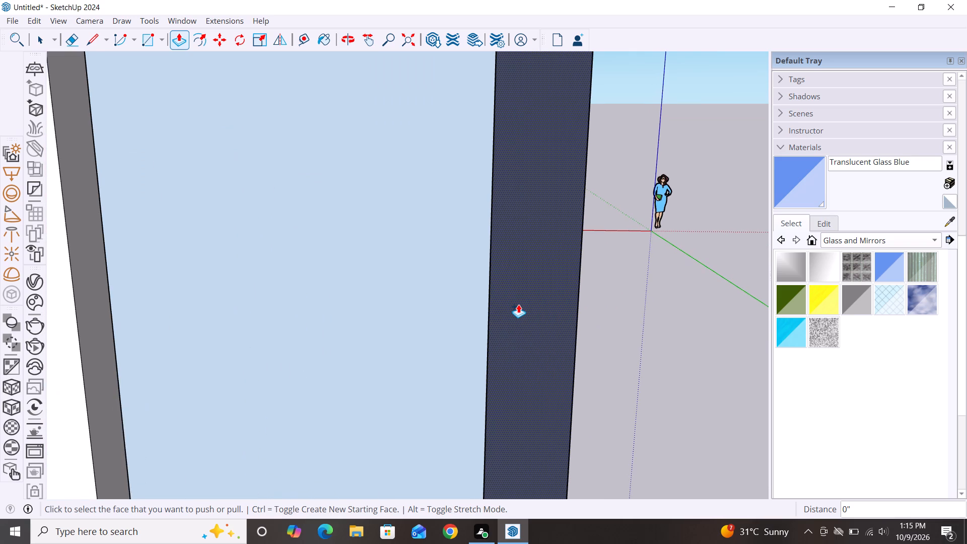
{"action": "left_click", "coordinate": [518, 304]}
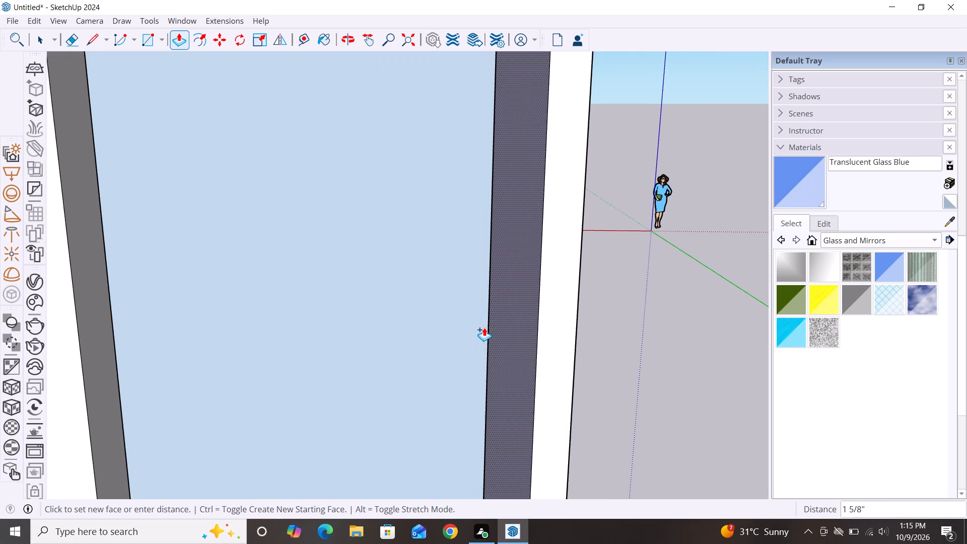
{"action": "left_click", "coordinate": [491, 326]}
{"action": "scroll", "coordinate": [581, 309], "scroll_direction": "down", "scroll_amount": 7}
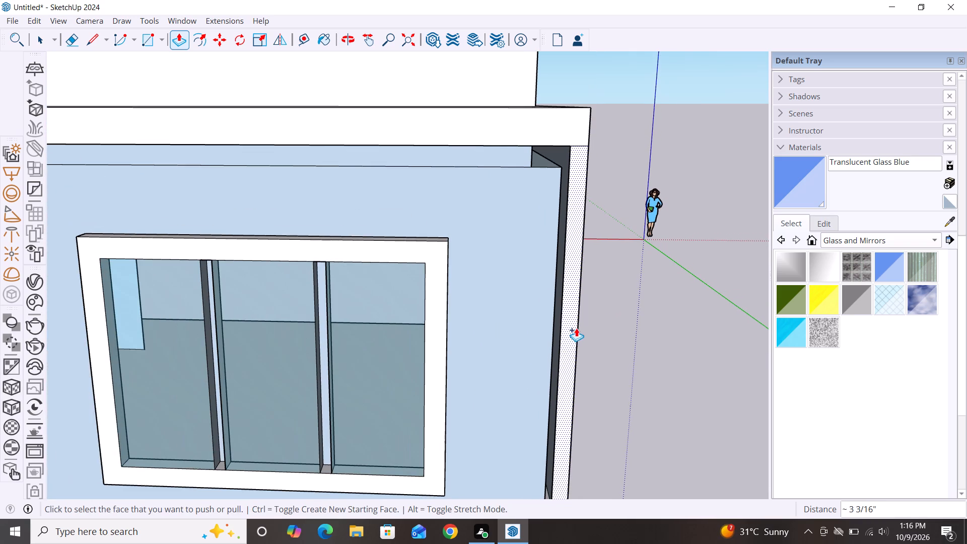
{"action": "scroll", "coordinate": [559, 155], "scroll_direction": "up", "scroll_amount": 12}
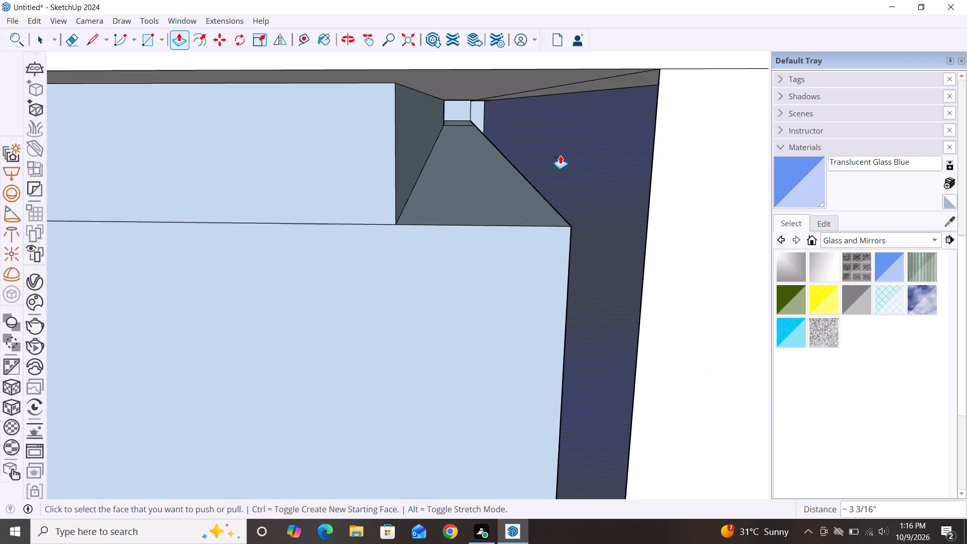
Push/Pull the end face of the upper wall strip on the rear upper floor about 5 13/16" across to the outer side wall.
{"action": "scroll", "coordinate": [560, 155], "scroll_direction": "up", "scroll_amount": 1}
{"action": "left_click", "coordinate": [403, 161]}
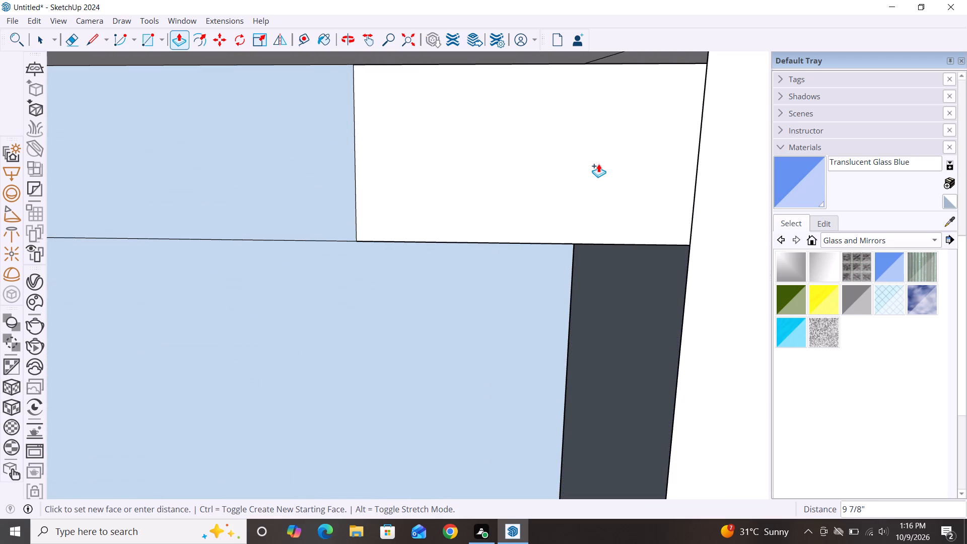
{"action": "left_click", "coordinate": [687, 240]}
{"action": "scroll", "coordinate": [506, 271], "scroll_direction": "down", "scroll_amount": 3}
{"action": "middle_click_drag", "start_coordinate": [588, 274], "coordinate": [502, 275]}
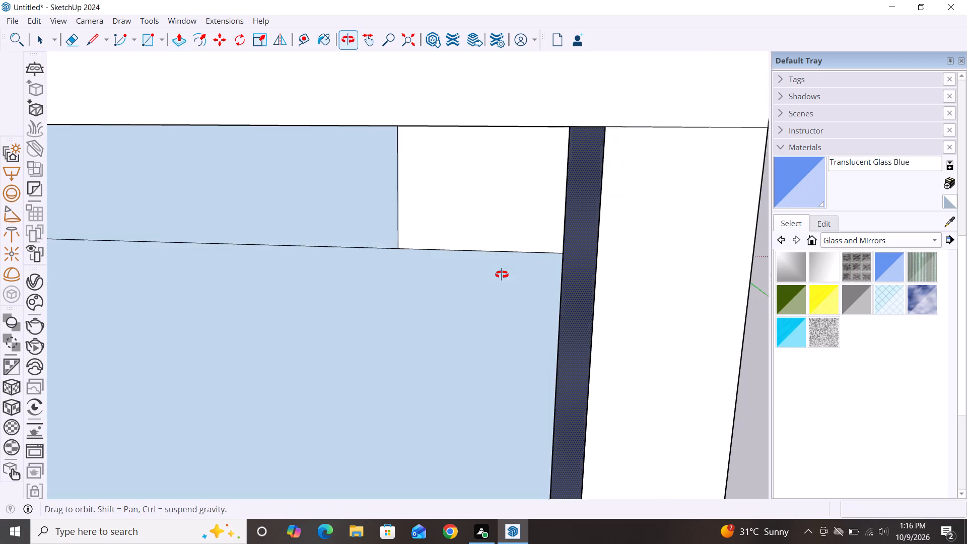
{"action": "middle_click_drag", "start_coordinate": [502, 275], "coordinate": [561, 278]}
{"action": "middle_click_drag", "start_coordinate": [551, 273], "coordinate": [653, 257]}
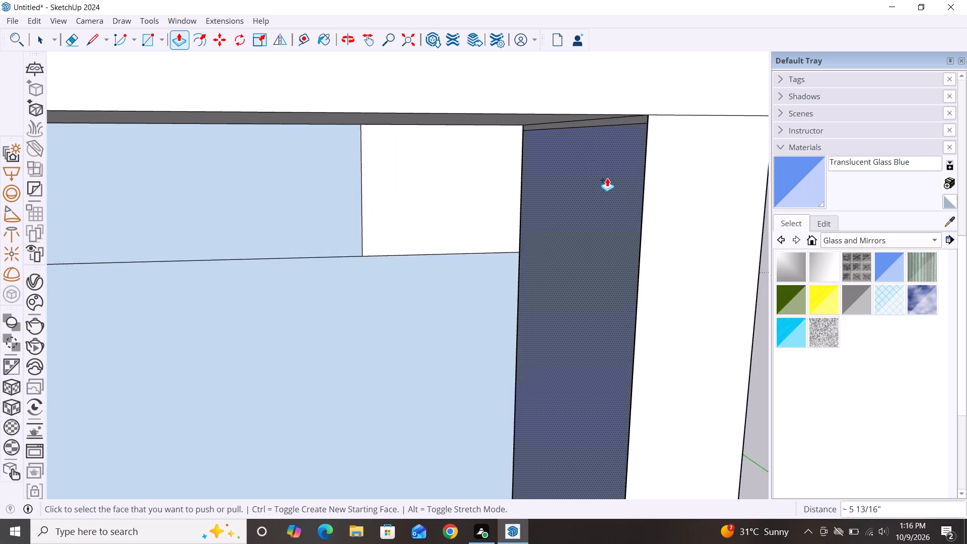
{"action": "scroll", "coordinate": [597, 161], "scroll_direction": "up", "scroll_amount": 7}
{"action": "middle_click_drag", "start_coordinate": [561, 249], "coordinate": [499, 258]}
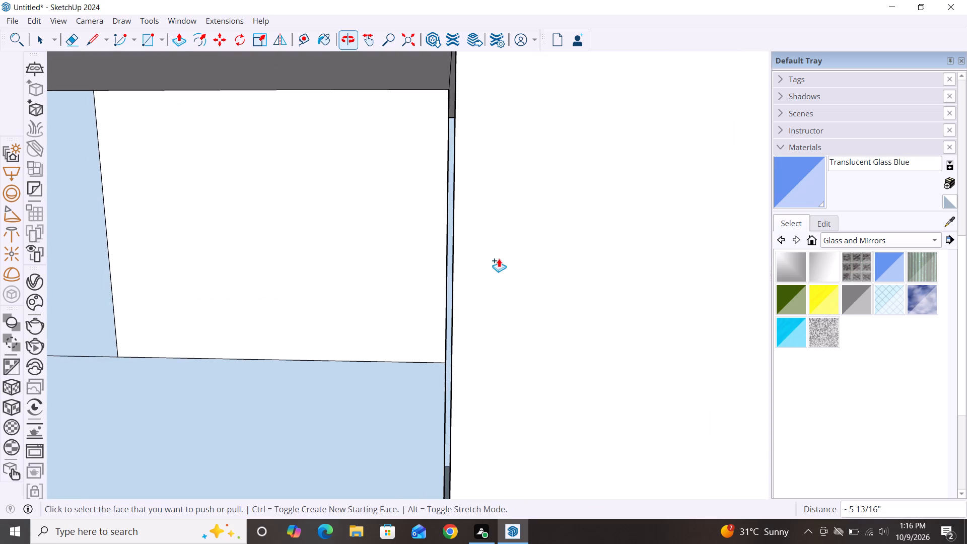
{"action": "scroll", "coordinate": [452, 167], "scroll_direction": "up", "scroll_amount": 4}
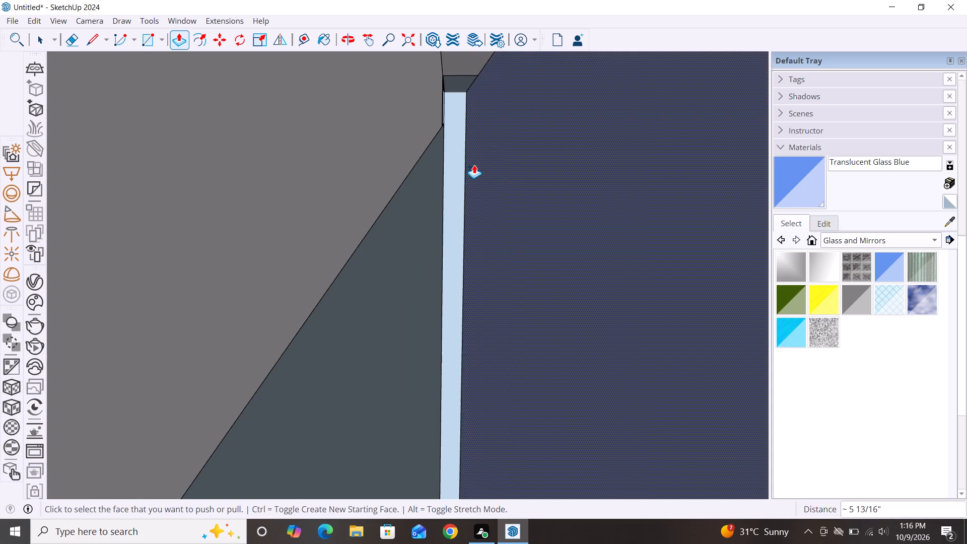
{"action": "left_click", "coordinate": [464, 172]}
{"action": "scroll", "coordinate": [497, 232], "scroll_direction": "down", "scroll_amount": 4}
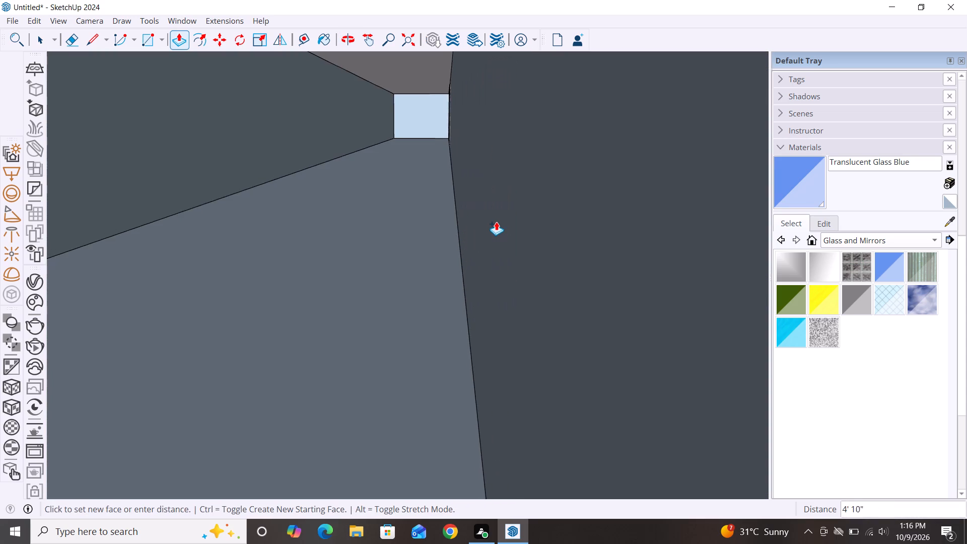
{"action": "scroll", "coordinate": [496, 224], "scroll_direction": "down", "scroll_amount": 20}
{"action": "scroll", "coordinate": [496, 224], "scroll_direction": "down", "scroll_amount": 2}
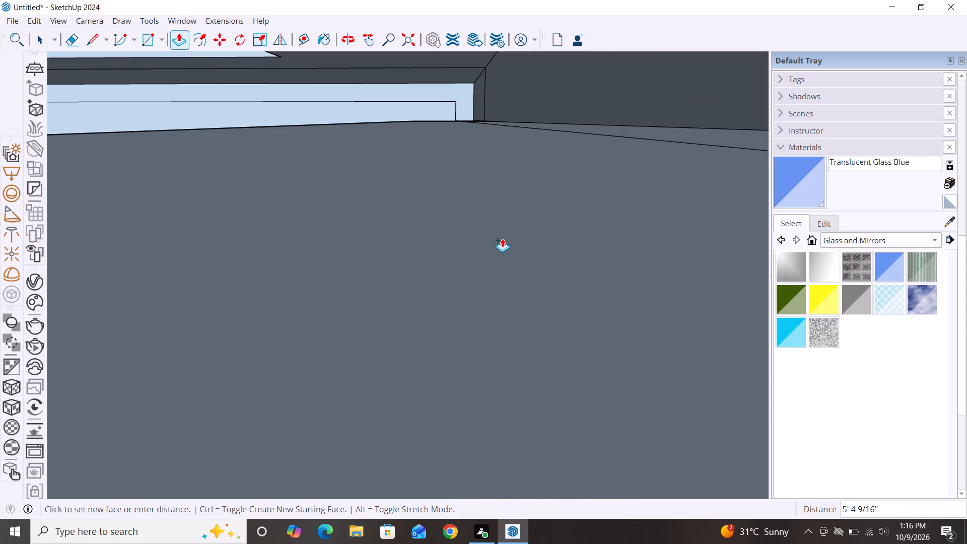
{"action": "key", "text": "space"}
Push/Pull the upper-floor rear wall around the door and window, and the strip above it, 9" outward.
{"action": "scroll", "coordinate": [467, 243], "scroll_direction": "down", "scroll_amount": 4}
{"action": "scroll", "coordinate": [459, 177], "scroll_direction": "down", "scroll_amount": 10}
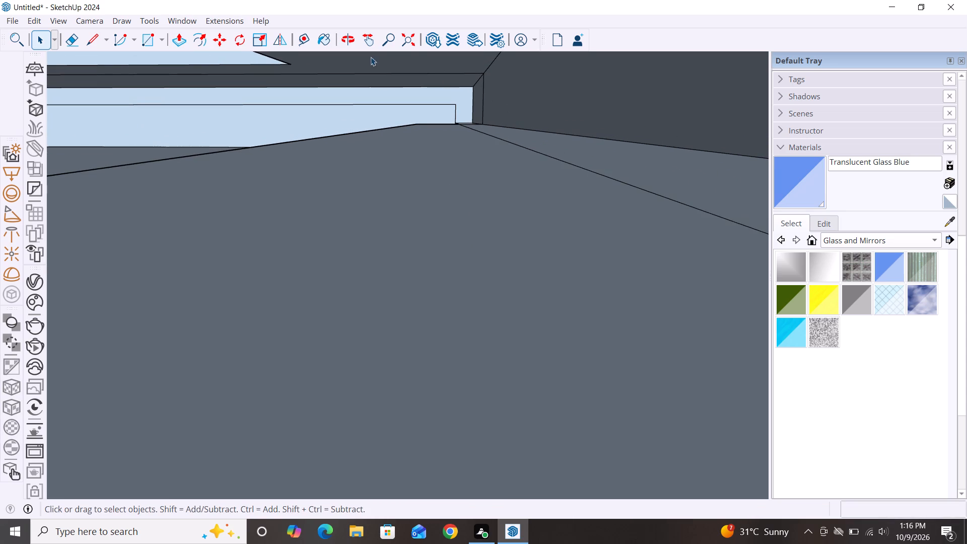
{"action": "left_click", "coordinate": [406, 47]}
{"action": "scroll", "coordinate": [428, 217], "scroll_direction": "down", "scroll_amount": 3}
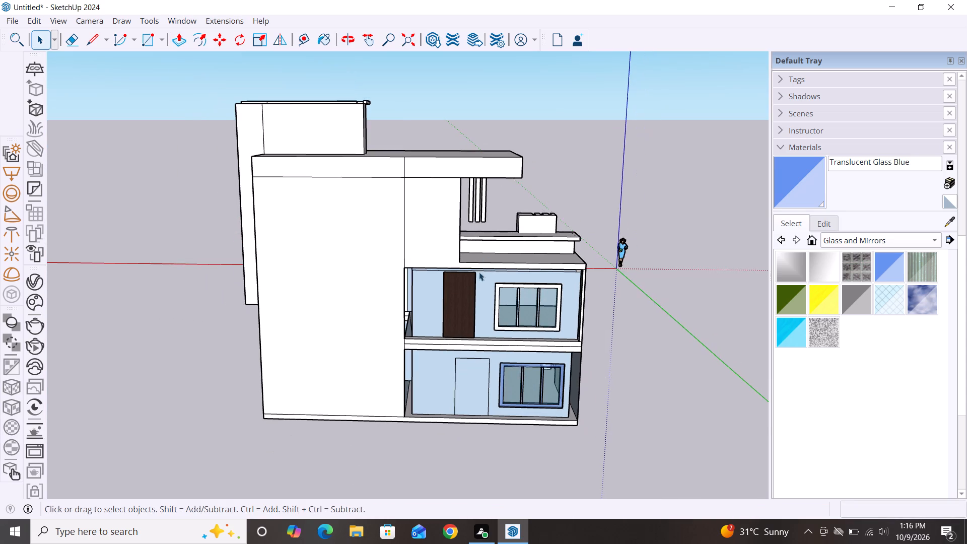
{"action": "scroll", "coordinate": [477, 275], "scroll_direction": "down", "scroll_amount": 2}
{"action": "middle_click_drag", "start_coordinate": [561, 356], "coordinate": [567, 309]}
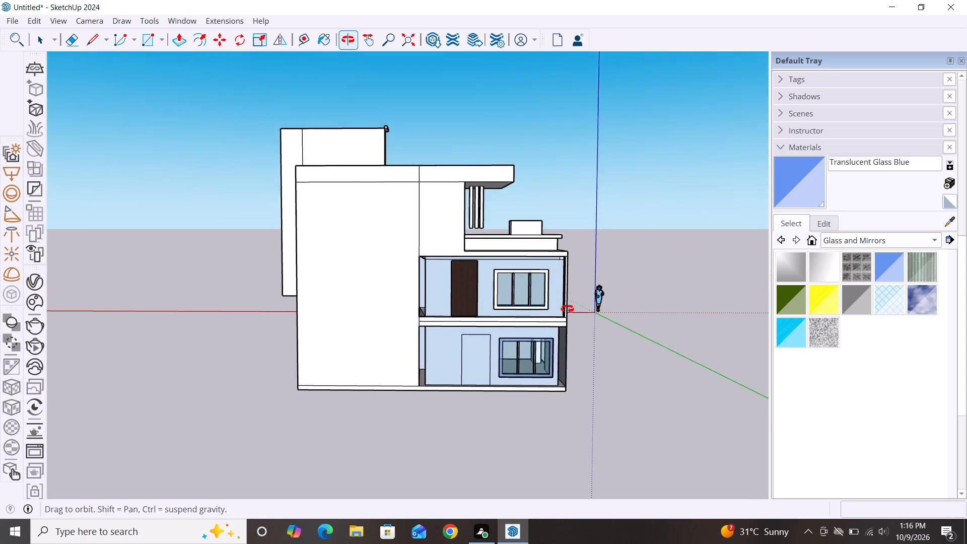
{"action": "middle_click_drag", "start_coordinate": [567, 309], "coordinate": [551, 289]}
{"action": "middle_click_drag", "start_coordinate": [435, 290], "coordinate": [494, 288]}
{"action": "scroll", "coordinate": [447, 271], "scroll_direction": "up", "scroll_amount": 9}
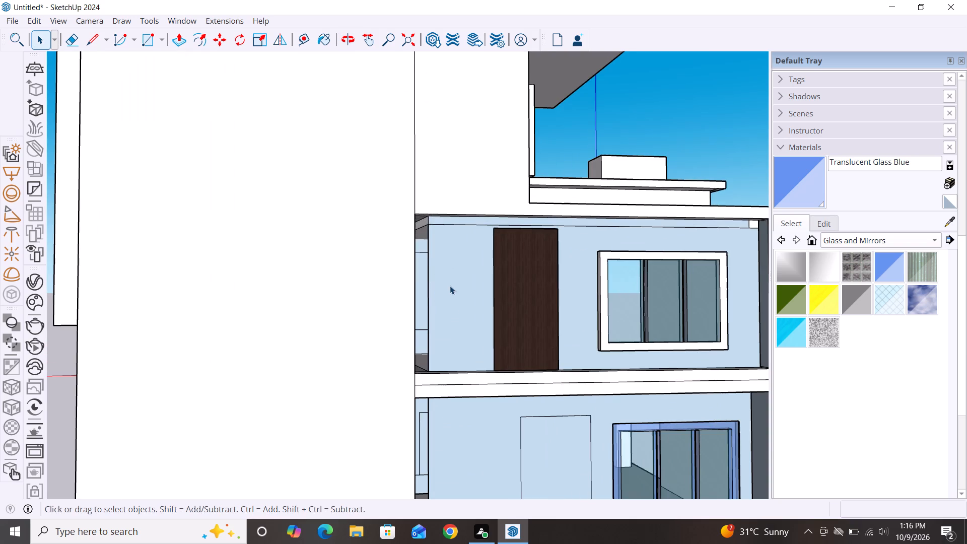
{"action": "scroll", "coordinate": [449, 283], "scroll_direction": "up", "scroll_amount": 3}
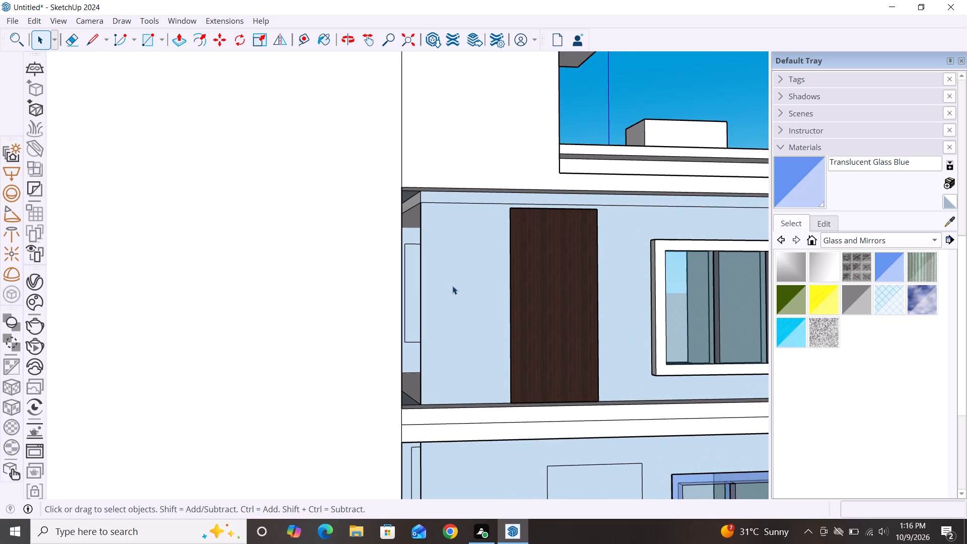
{"action": "scroll", "coordinate": [404, 326], "scroll_direction": "down", "scroll_amount": 2}
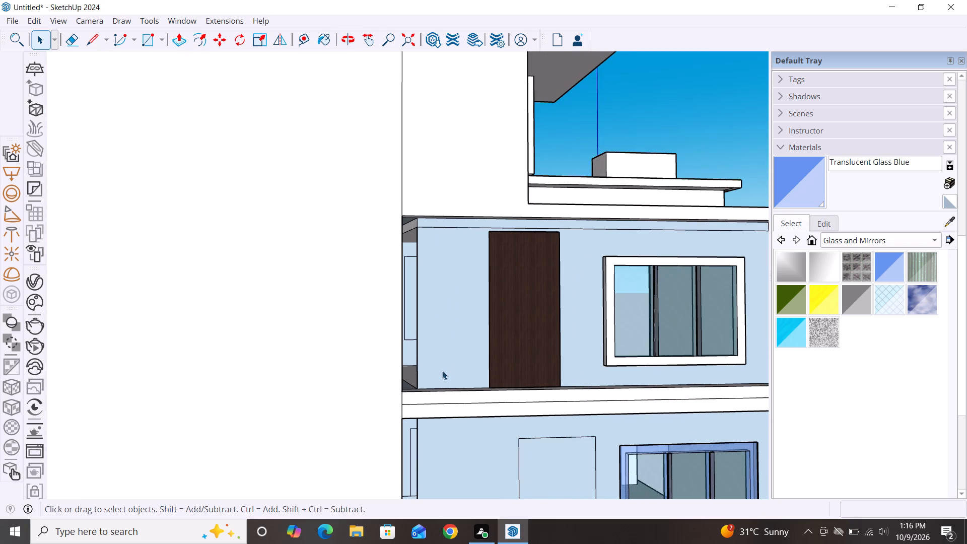
{"action": "middle_click_drag", "start_coordinate": [445, 371], "coordinate": [413, 366]}
{"action": "middle_click_drag", "start_coordinate": [400, 353], "coordinate": [359, 362]}
{"action": "scroll", "coordinate": [361, 355], "scroll_direction": "up", "scroll_amount": 2}
{"action": "scroll", "coordinate": [363, 346], "scroll_direction": "down", "scroll_amount": 2}
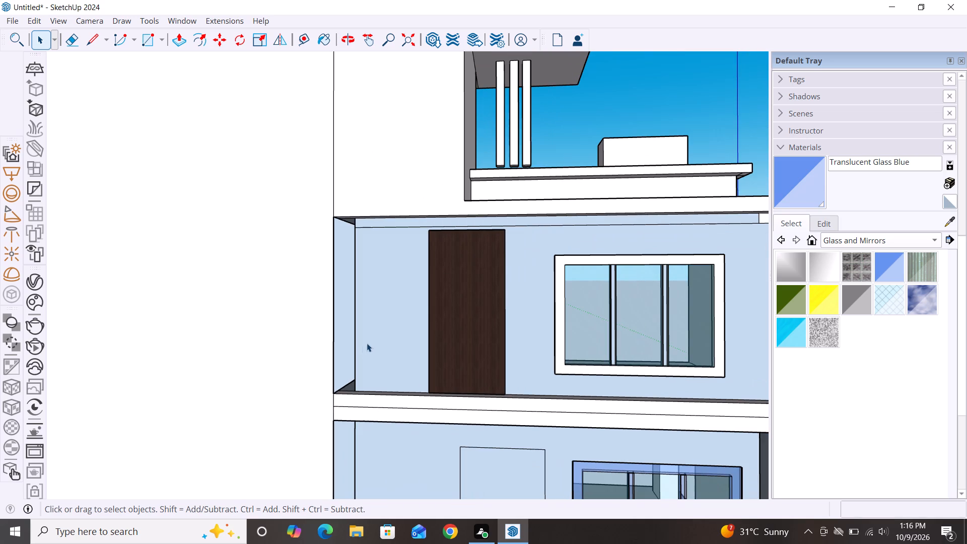
{"action": "key", "text": "p"}
{"action": "left_click", "coordinate": [387, 323]}
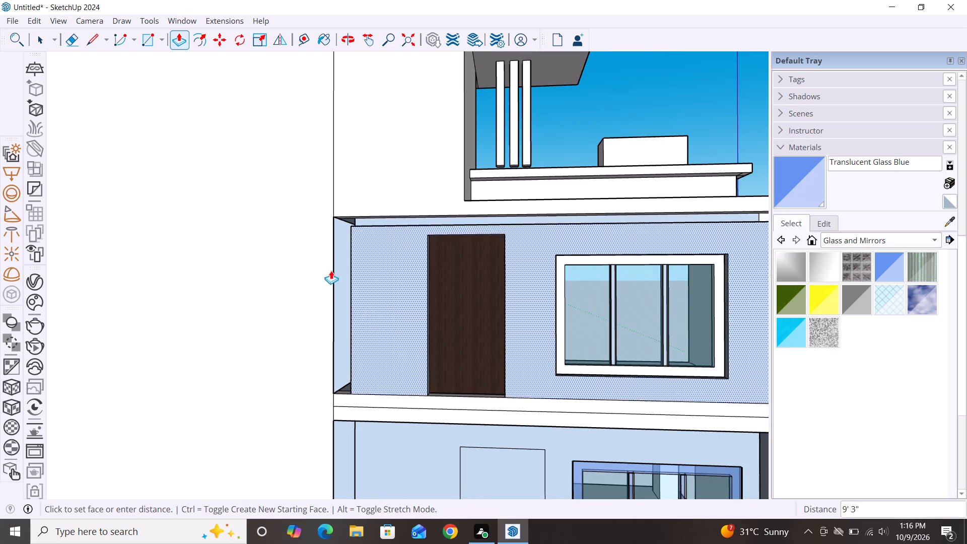
{"action": "left_click", "coordinate": [367, 193]}
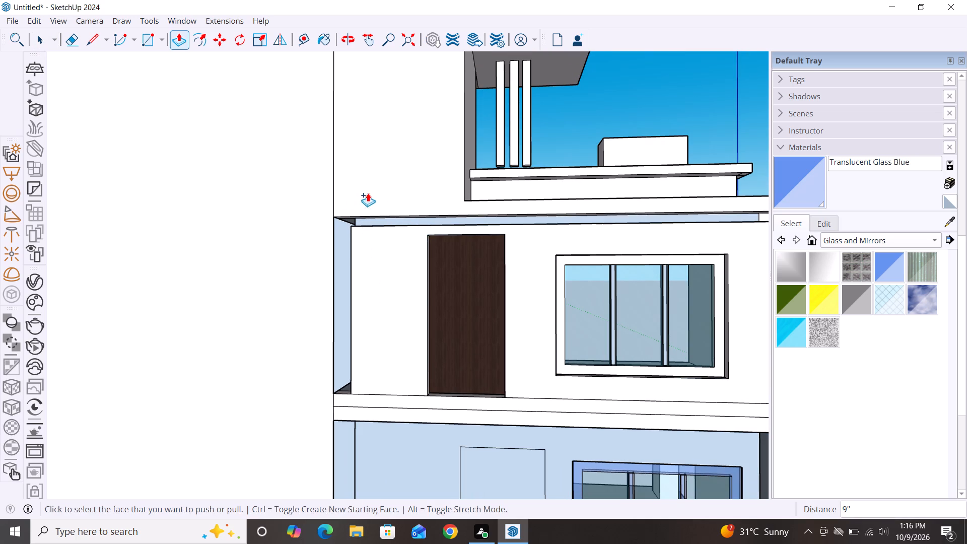
{"action": "left_click", "coordinate": [404, 221]}
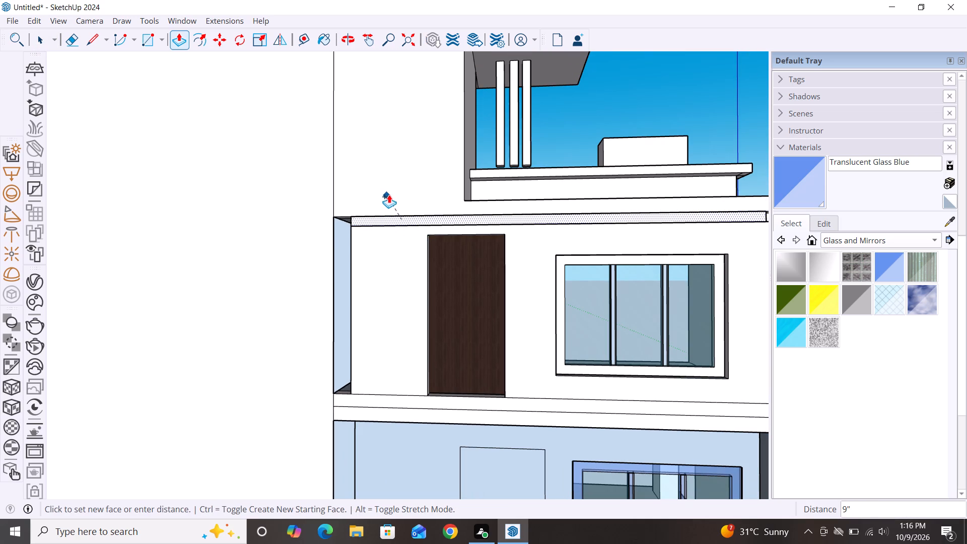
{"action": "left_click", "coordinate": [391, 193]}
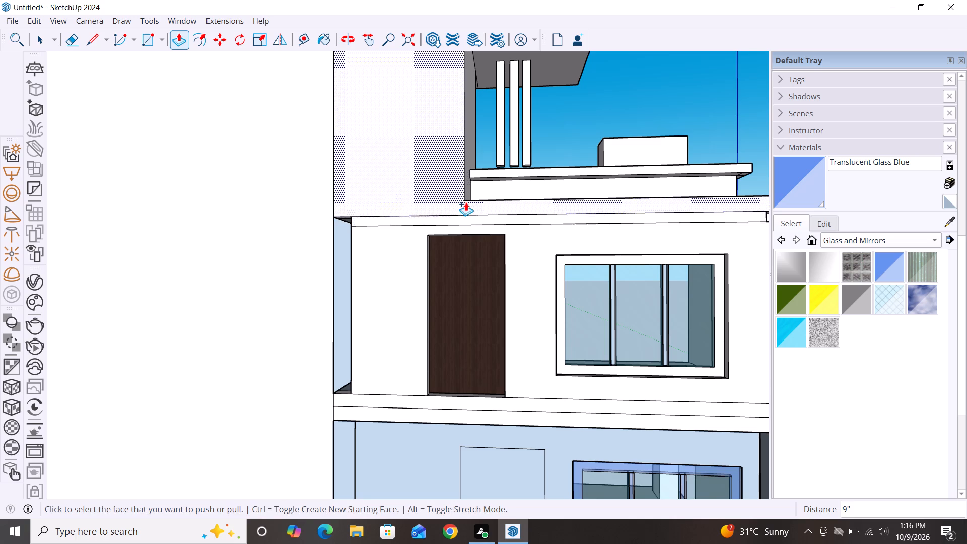
Push/Pull the ground-floor rear wall around the door outline and window 9" outward.
{"action": "scroll", "coordinate": [486, 187], "scroll_direction": "down", "scroll_amount": 6}
{"action": "left_click", "coordinate": [435, 352]}
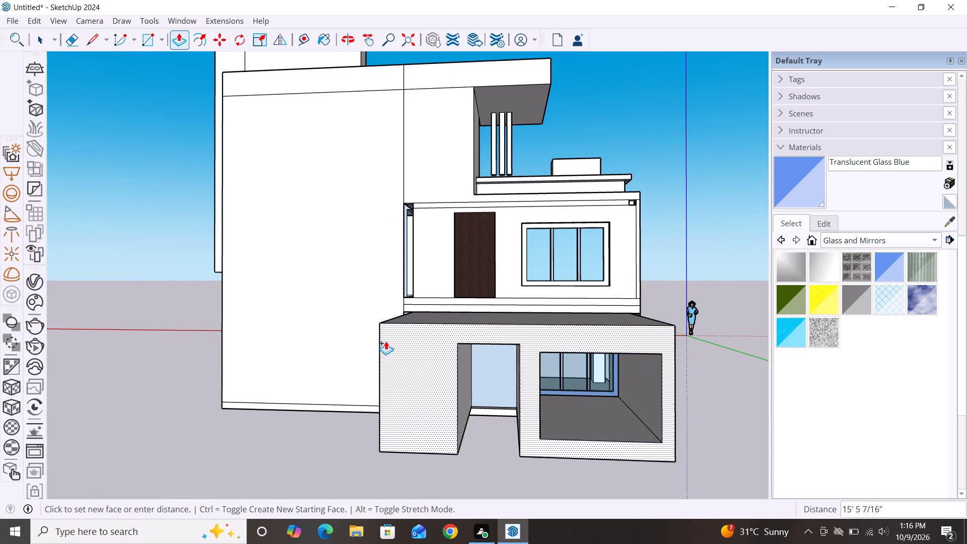
{"action": "left_click", "coordinate": [426, 259]}
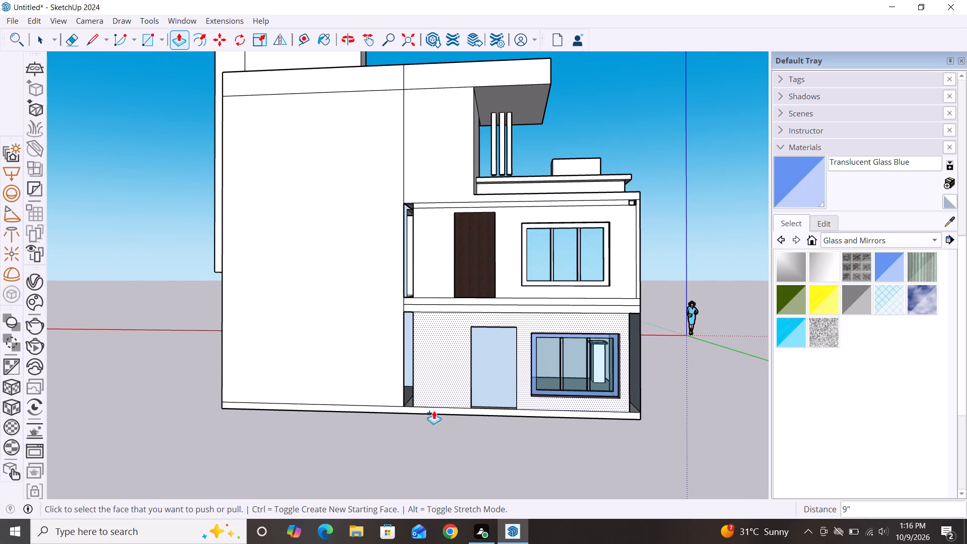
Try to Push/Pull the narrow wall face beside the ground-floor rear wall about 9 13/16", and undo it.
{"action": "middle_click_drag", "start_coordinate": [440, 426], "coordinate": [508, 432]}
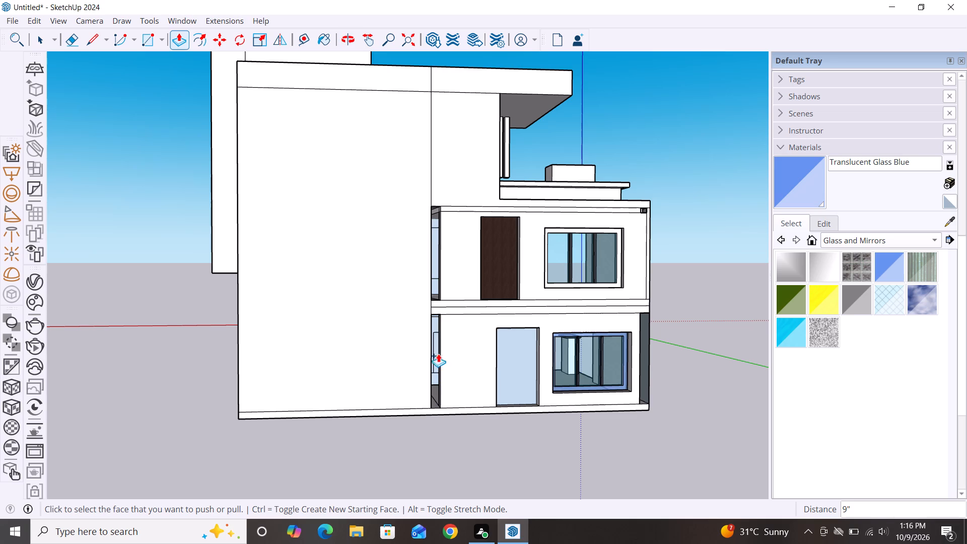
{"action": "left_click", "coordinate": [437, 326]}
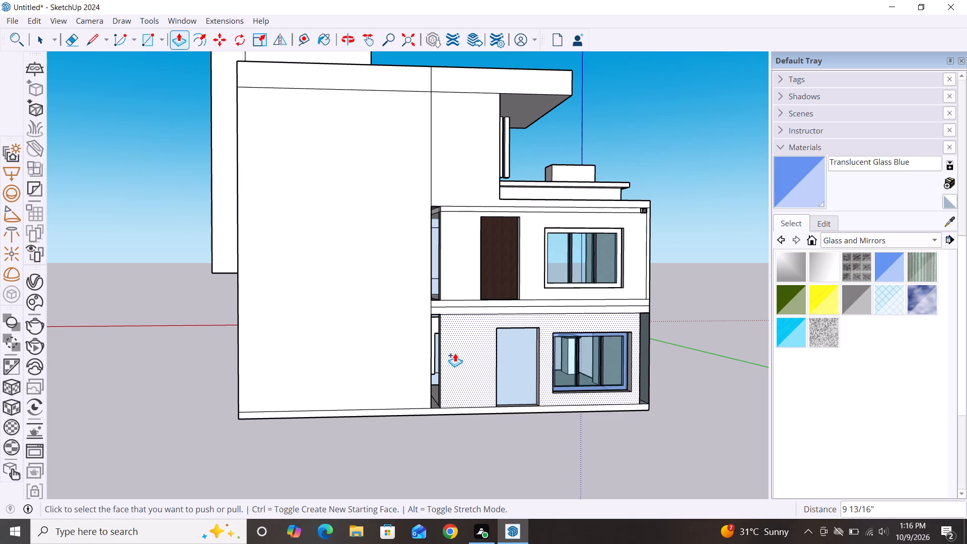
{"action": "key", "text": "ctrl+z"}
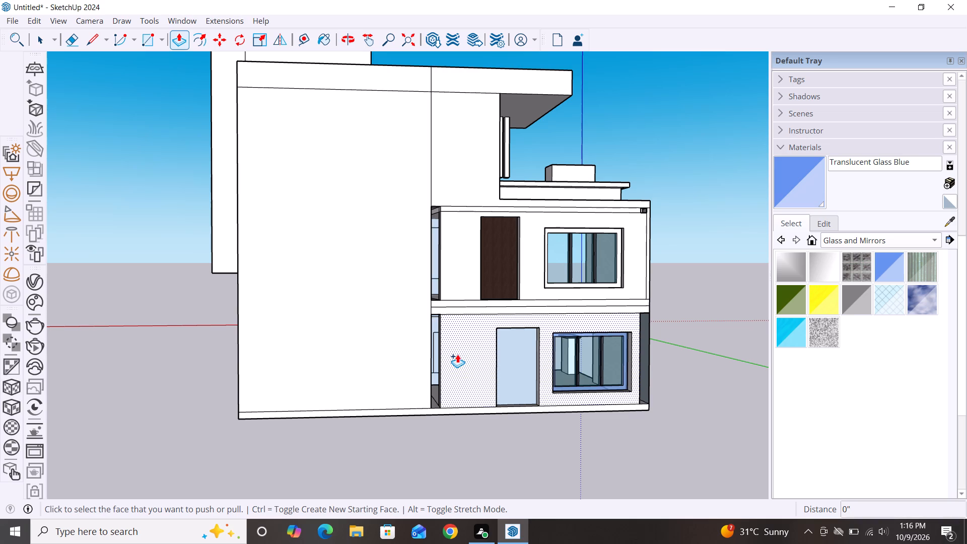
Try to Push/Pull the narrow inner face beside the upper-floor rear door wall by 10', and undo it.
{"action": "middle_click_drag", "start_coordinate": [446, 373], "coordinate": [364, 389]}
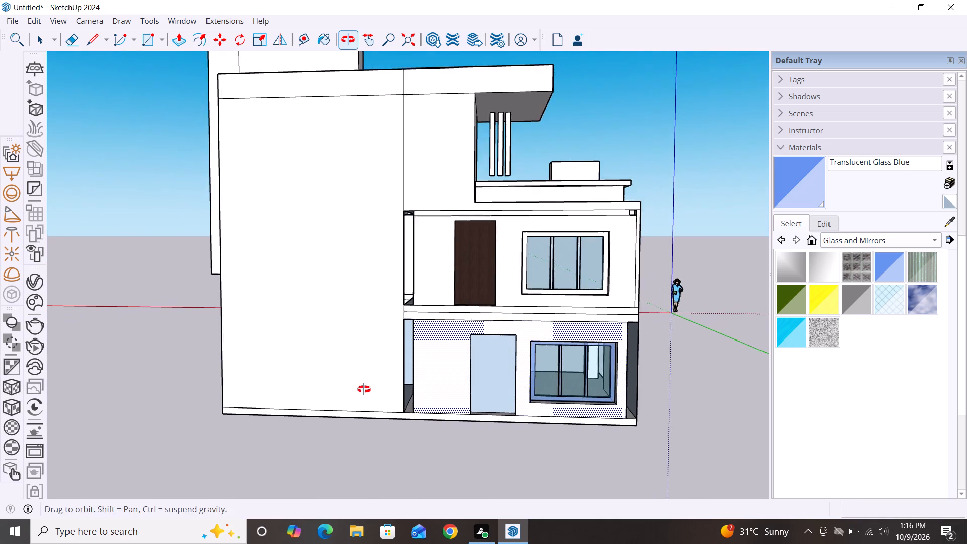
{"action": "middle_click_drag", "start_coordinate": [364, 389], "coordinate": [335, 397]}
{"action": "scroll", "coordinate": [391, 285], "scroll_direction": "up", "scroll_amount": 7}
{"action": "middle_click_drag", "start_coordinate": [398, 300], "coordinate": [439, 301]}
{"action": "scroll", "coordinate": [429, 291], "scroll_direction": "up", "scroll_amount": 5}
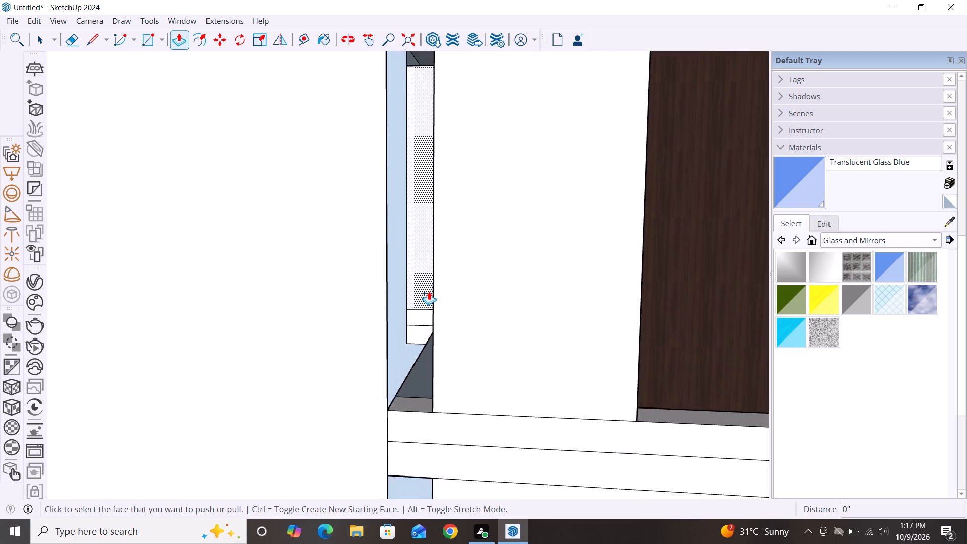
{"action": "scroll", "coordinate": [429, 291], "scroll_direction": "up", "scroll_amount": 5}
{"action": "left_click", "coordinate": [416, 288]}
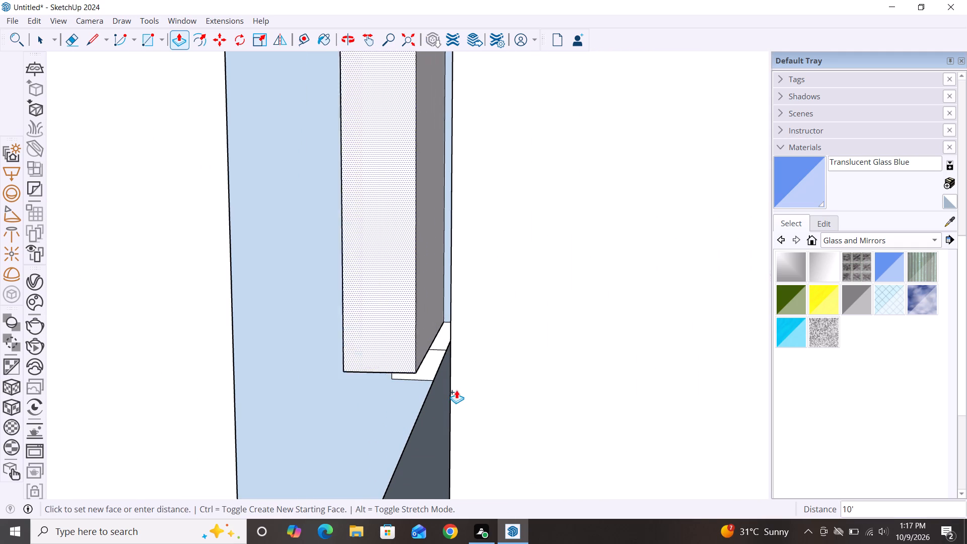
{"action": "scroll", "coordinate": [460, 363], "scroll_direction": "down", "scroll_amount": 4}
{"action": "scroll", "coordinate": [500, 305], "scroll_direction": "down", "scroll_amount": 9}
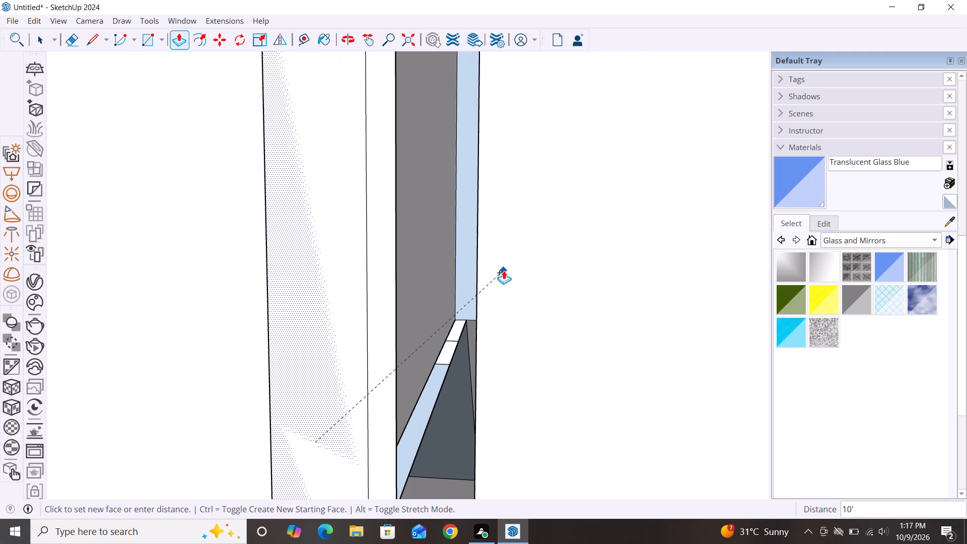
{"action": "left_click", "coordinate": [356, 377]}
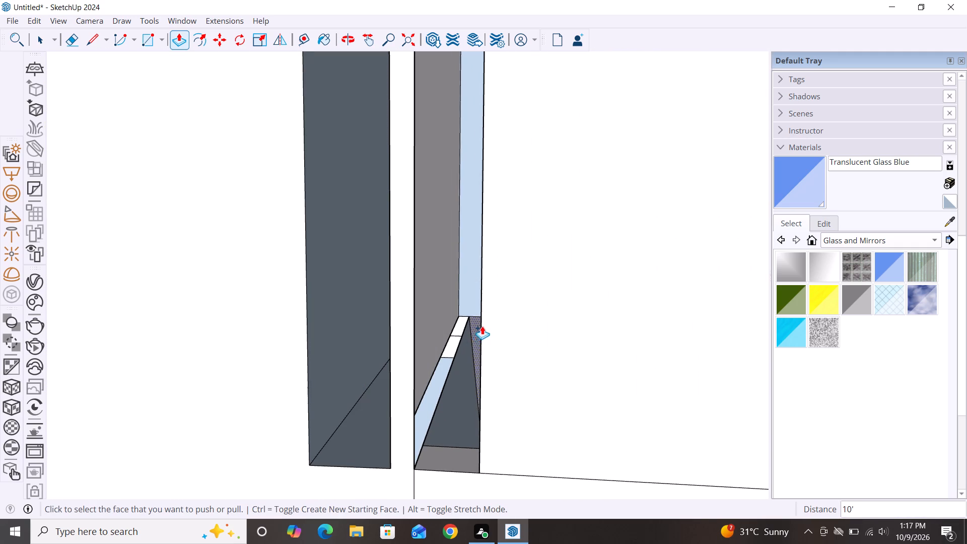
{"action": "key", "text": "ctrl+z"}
Examine the whole house from the rear, sides and front to check its walls and openings.
{"action": "scroll", "coordinate": [473, 318], "scroll_direction": "down", "scroll_amount": 5}
{"action": "scroll", "coordinate": [487, 262], "scroll_direction": "down", "scroll_amount": 1}
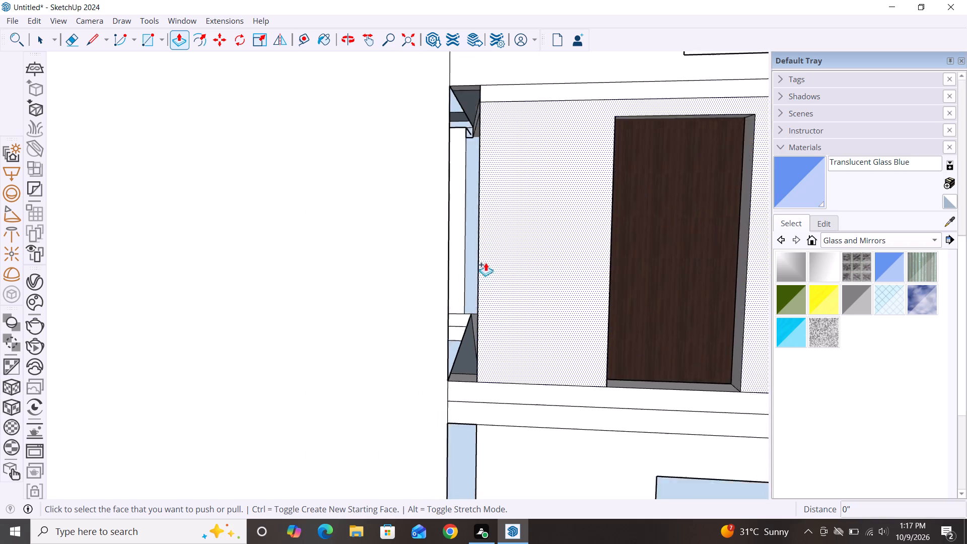
{"action": "scroll", "coordinate": [486, 262], "scroll_direction": "down", "scroll_amount": 16}
{"action": "middle_click_drag", "start_coordinate": [468, 436], "coordinate": [553, 450]}
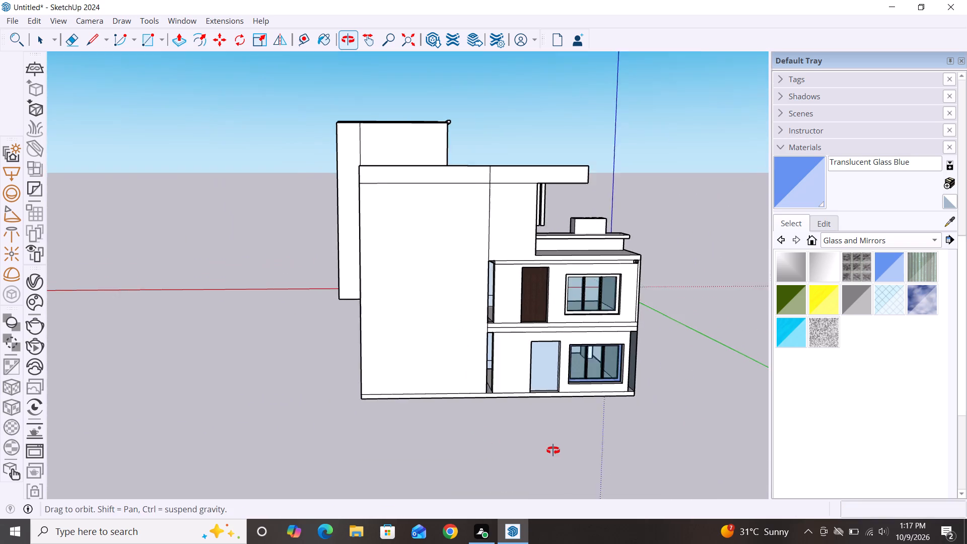
{"action": "middle_click_drag", "start_coordinate": [553, 450], "coordinate": [621, 435]}
{"action": "key", "text": "space"}
{"action": "scroll", "coordinate": [362, 388], "scroll_direction": "down", "scroll_amount": 3}
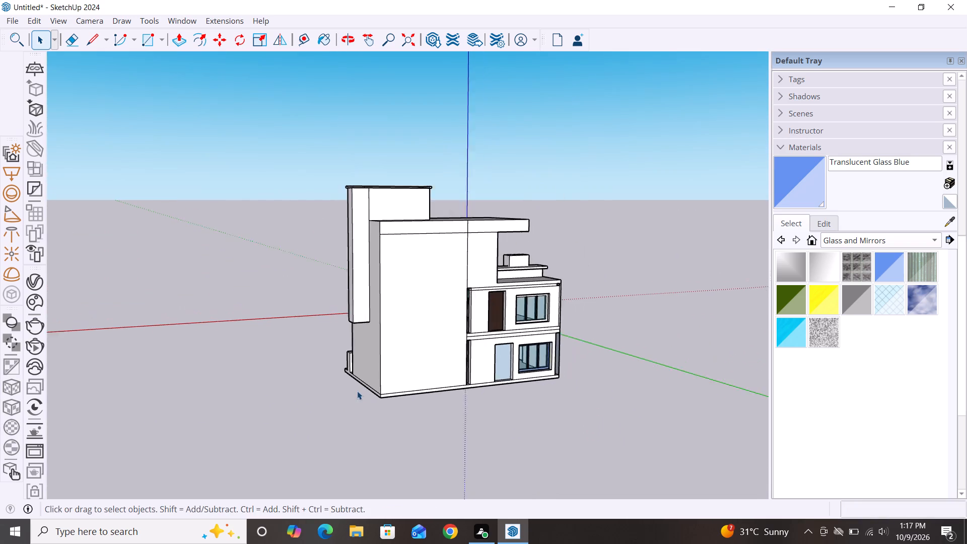
{"action": "scroll", "coordinate": [357, 391], "scroll_direction": "down", "scroll_amount": 1}
{"action": "middle_click_drag", "start_coordinate": [324, 426], "coordinate": [672, 393], "text": "alt"}
{"action": "scroll", "coordinate": [385, 339], "scroll_direction": "down", "scroll_amount": 4}
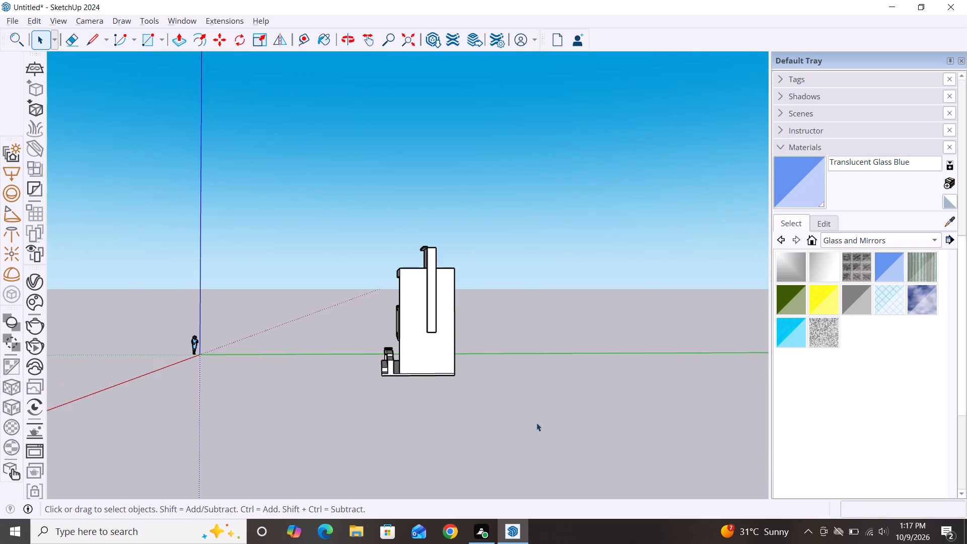
{"action": "middle_click_drag", "start_coordinate": [554, 420], "coordinate": [639, 406], "text": "alt"}
{"action": "scroll", "coordinate": [366, 320], "scroll_direction": "down", "scroll_amount": 3}
{"action": "middle_click_drag", "start_coordinate": [354, 384], "coordinate": [569, 381], "text": "alt"}
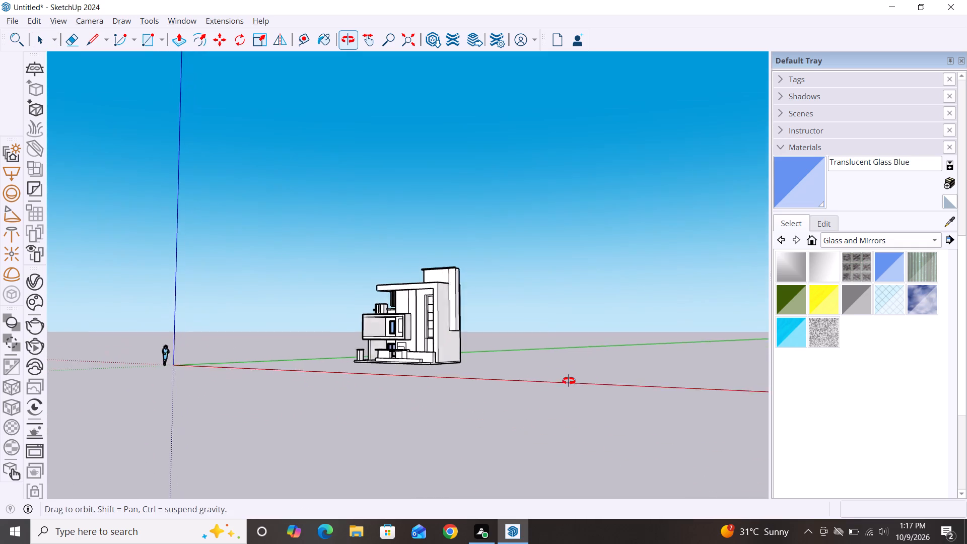
{"action": "middle_click_drag", "start_coordinate": [569, 381], "coordinate": [588, 379], "text": "alt"}
{"action": "scroll", "coordinate": [421, 322], "scroll_direction": "down", "scroll_amount": 1}
{"action": "middle_click_drag", "start_coordinate": [378, 397], "coordinate": [513, 397], "text": "alt"}
{"action": "scroll", "coordinate": [390, 318], "scroll_direction": "up", "scroll_amount": 13}
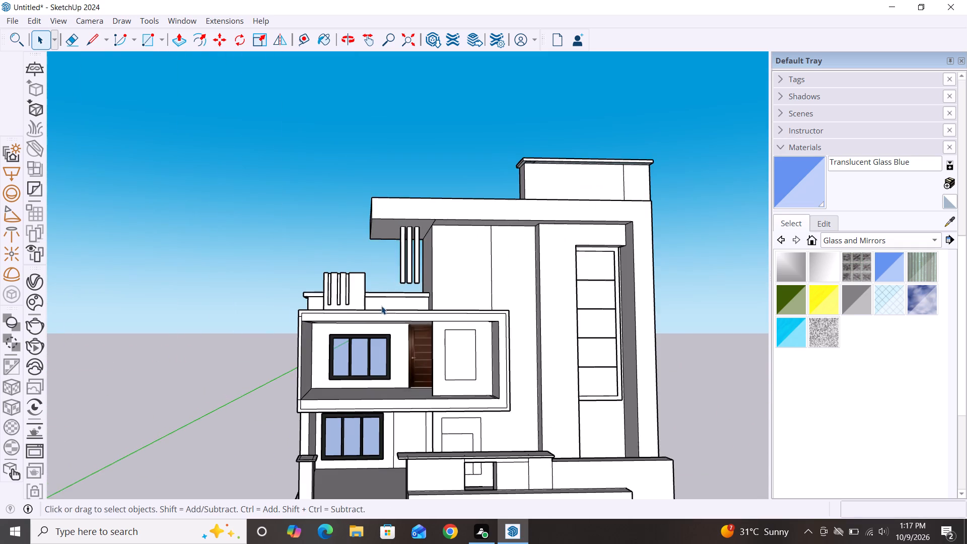
{"action": "scroll", "coordinate": [409, 346], "scroll_direction": "down", "scroll_amount": 7}
{"action": "middle_click_drag", "start_coordinate": [602, 386], "coordinate": [359, 450], "text": "alt"}
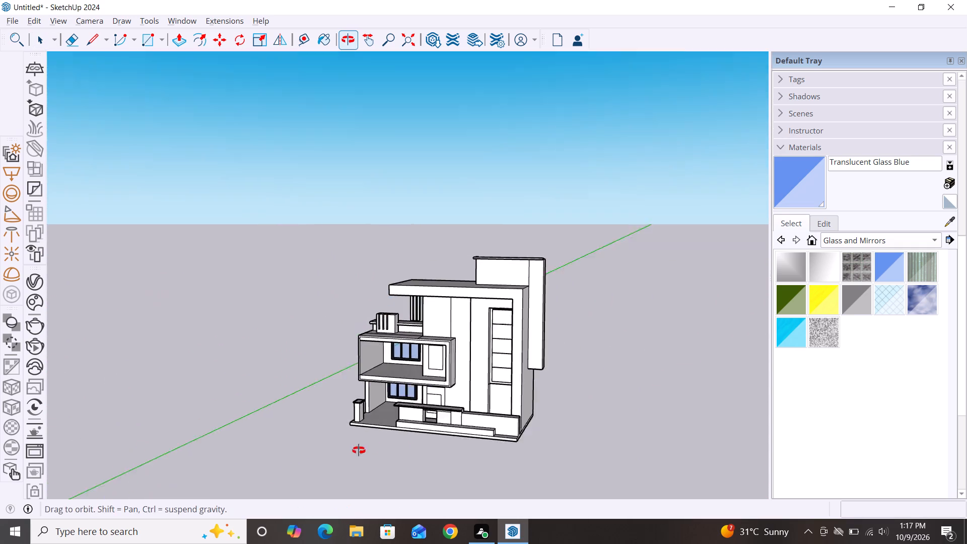
{"action": "middle_click_drag", "start_coordinate": [359, 450], "coordinate": [344, 452], "text": "alt"}
{"action": "scroll", "coordinate": [497, 291], "scroll_direction": "down", "scroll_amount": 4}
{"action": "middle_click_drag", "start_coordinate": [567, 373], "coordinate": [257, 411], "text": "alt"}
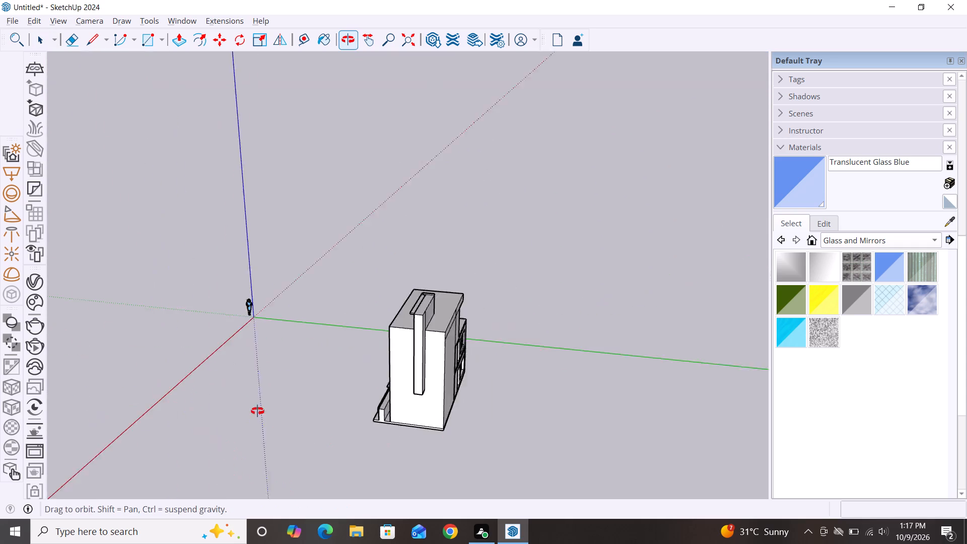
{"action": "middle_click_drag", "start_coordinate": [257, 411], "coordinate": [251, 406], "text": "alt"}
{"action": "scroll", "coordinate": [463, 320], "scroll_direction": "down", "scroll_amount": 3}
{"action": "middle_click_drag", "start_coordinate": [457, 413], "coordinate": [222, 392], "text": "alt"}
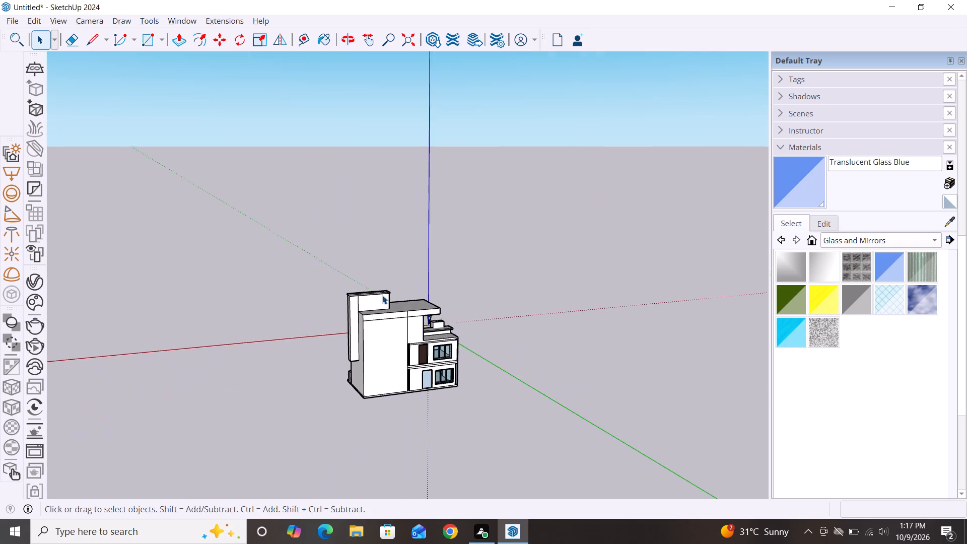
{"action": "scroll", "coordinate": [394, 306], "scroll_direction": "down", "scroll_amount": 2, "text": "alt"}
{"action": "middle_click_drag", "start_coordinate": [452, 391], "coordinate": [341, 402], "text": "alt"}
{"action": "scroll", "coordinate": [341, 402], "scroll_direction": "up", "scroll_amount": 1, "text": "alt"}
{"action": "scroll", "coordinate": [431, 349], "scroll_direction": "up", "scroll_amount": 5}
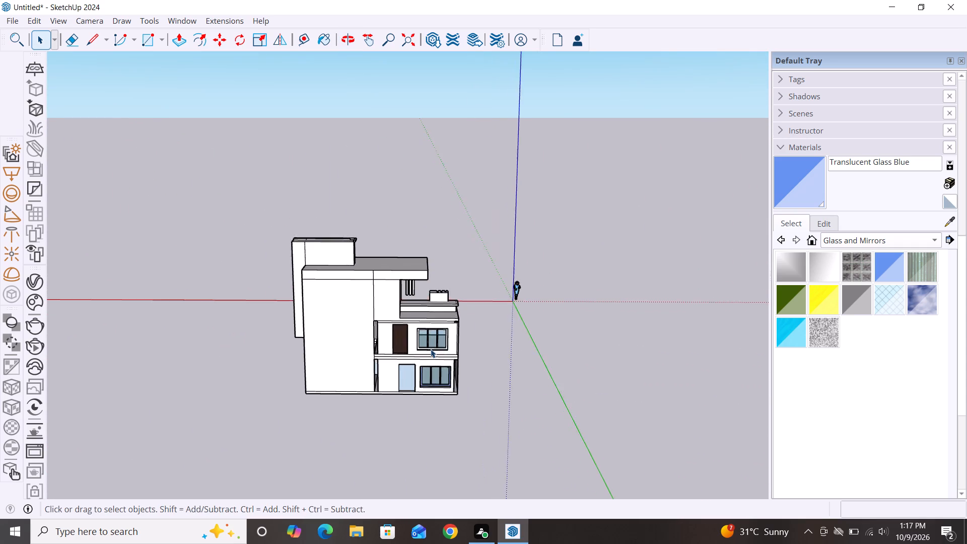
{"action": "scroll", "coordinate": [431, 349], "scroll_direction": "up", "scroll_amount": 11}
{"action": "scroll", "coordinate": [431, 349], "scroll_direction": "down", "scroll_amount": 3}
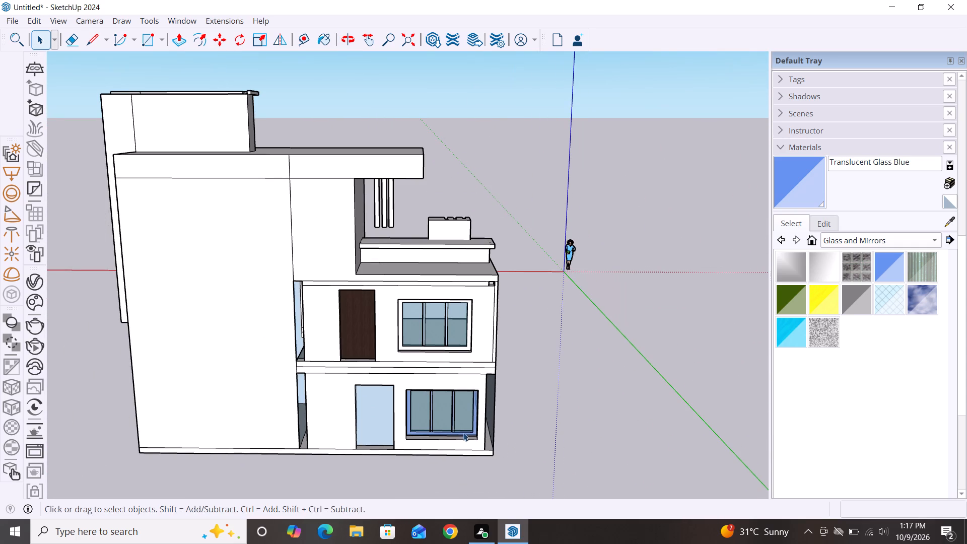
{"action": "left_click", "coordinate": [560, 398]}
{"action": "left_click", "coordinate": [591, 398]}
Move the ground-floor rear window by its lower corner to the matching lower corner of its wall opening.
{"action": "middle_click_drag", "start_coordinate": [432, 417], "coordinate": [435, 348]}
{"action": "scroll", "coordinate": [463, 411], "scroll_direction": "up", "scroll_amount": 3}
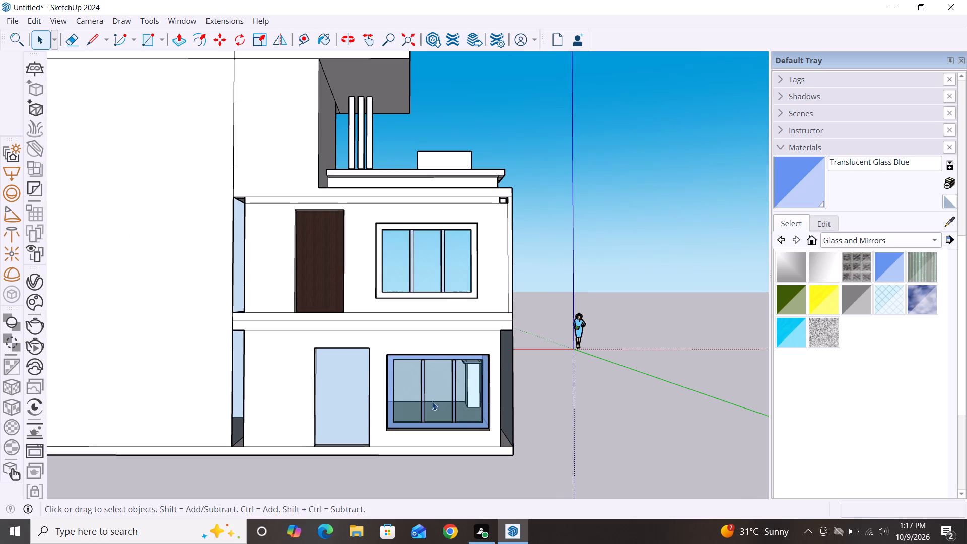
{"action": "left_click", "coordinate": [388, 414]}
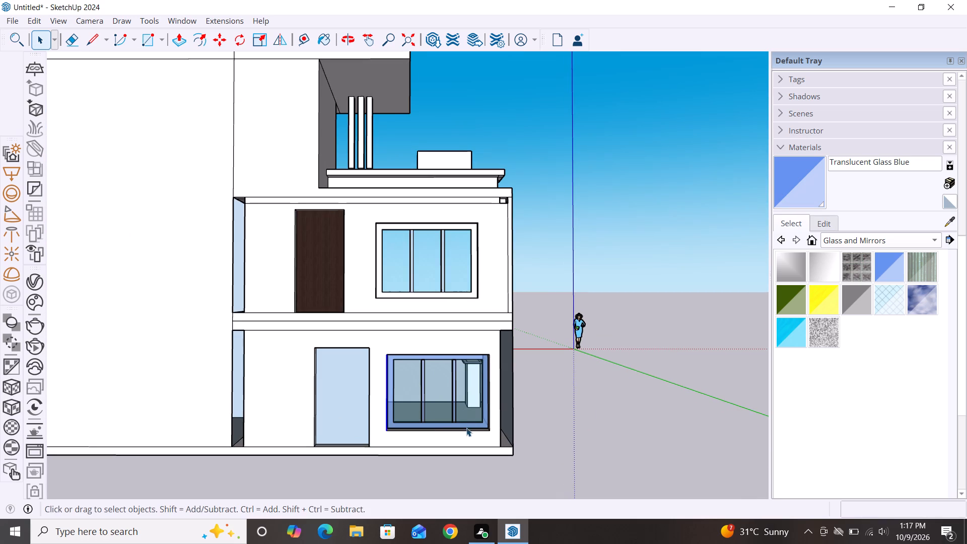
{"action": "left_click", "coordinate": [471, 420]}
{"action": "key", "text": "m"}
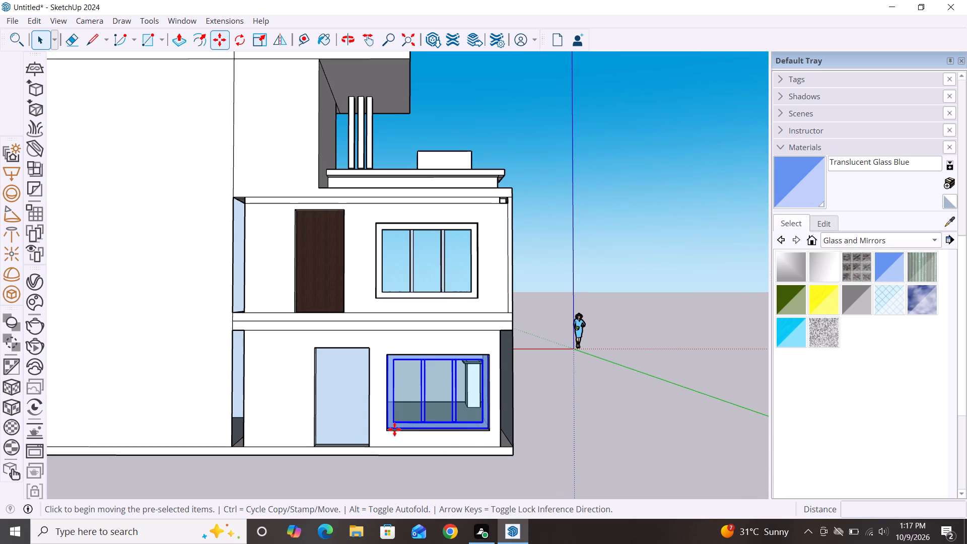
{"action": "left_click", "coordinate": [390, 428]}
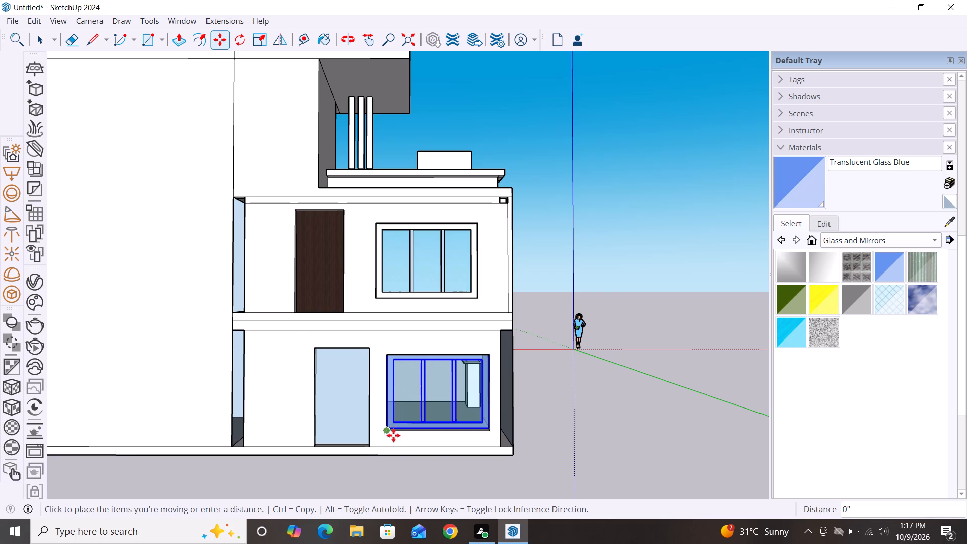
{"action": "scroll", "coordinate": [398, 428], "scroll_direction": "up", "scroll_amount": 13}
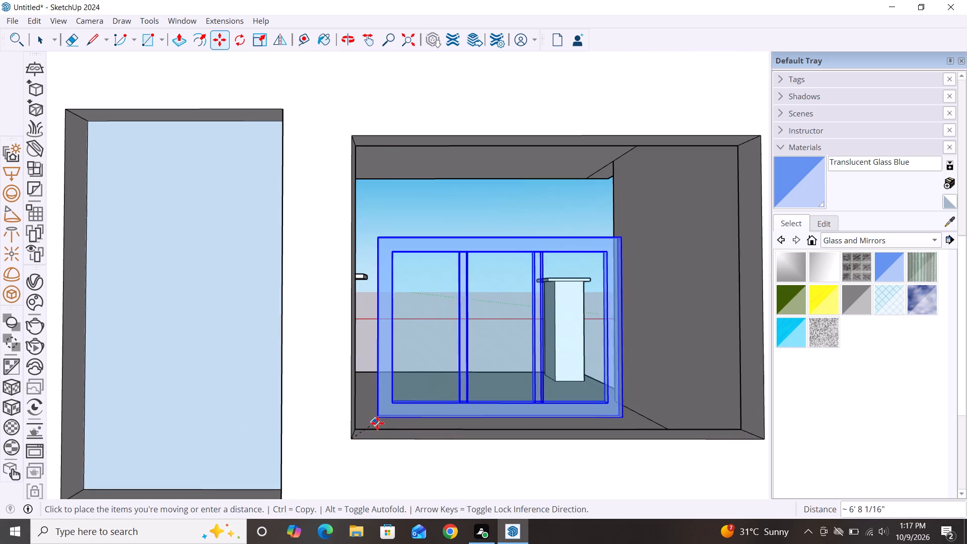
{"action": "left_click", "coordinate": [358, 437]}
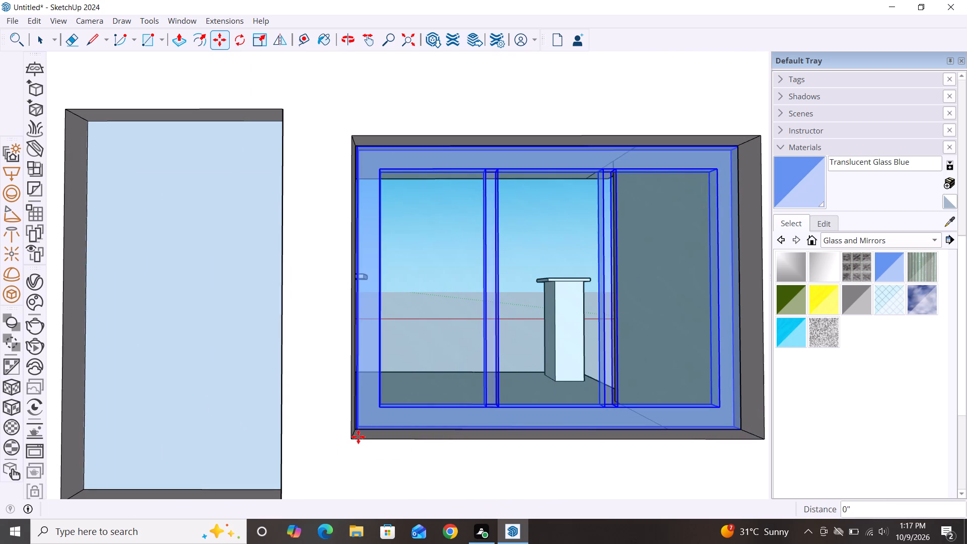
{"action": "key", "text": "space"}
{"action": "scroll", "coordinate": [288, 344], "scroll_direction": "down", "scroll_amount": 4}
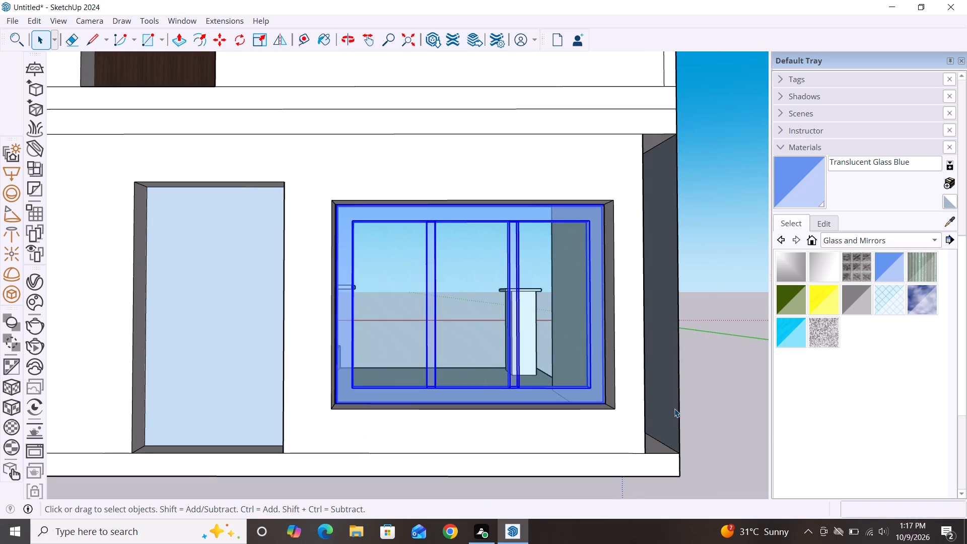
{"action": "left_click", "coordinate": [728, 404]}
Push/Pull the recessed side face at the outer end of the ground-floor rear wall 9" to fill the gap.
{"action": "scroll", "coordinate": [564, 305], "scroll_direction": "down", "scroll_amount": 3}
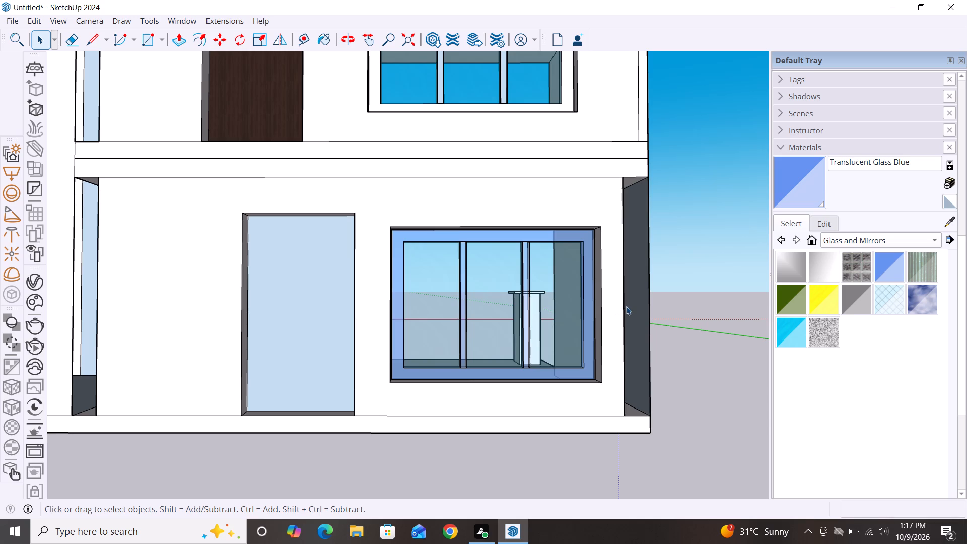
{"action": "scroll", "coordinate": [626, 306], "scroll_direction": "down", "scroll_amount": 2}
{"action": "scroll", "coordinate": [640, 317], "scroll_direction": "up", "scroll_amount": 5}
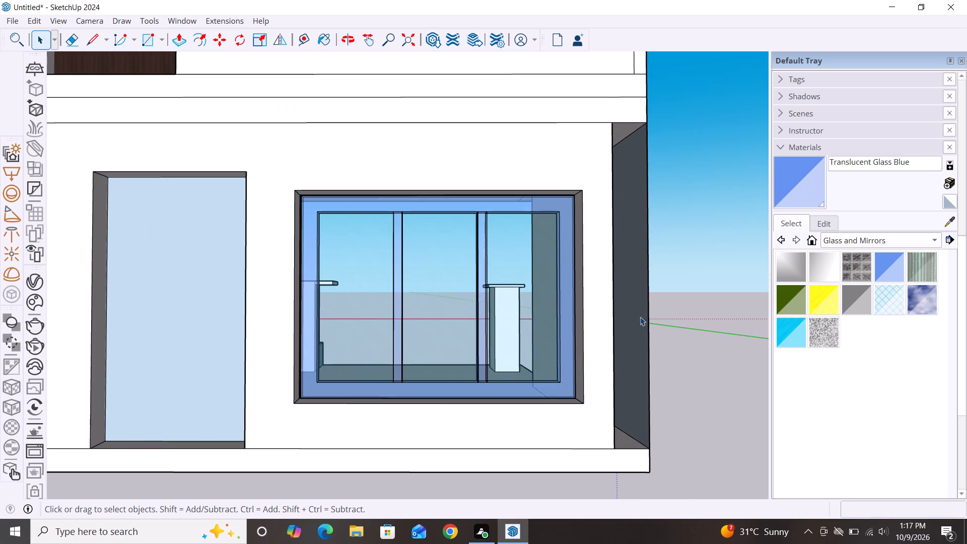
{"action": "key", "text": "p"}
{"action": "left_click", "coordinate": [639, 326]}
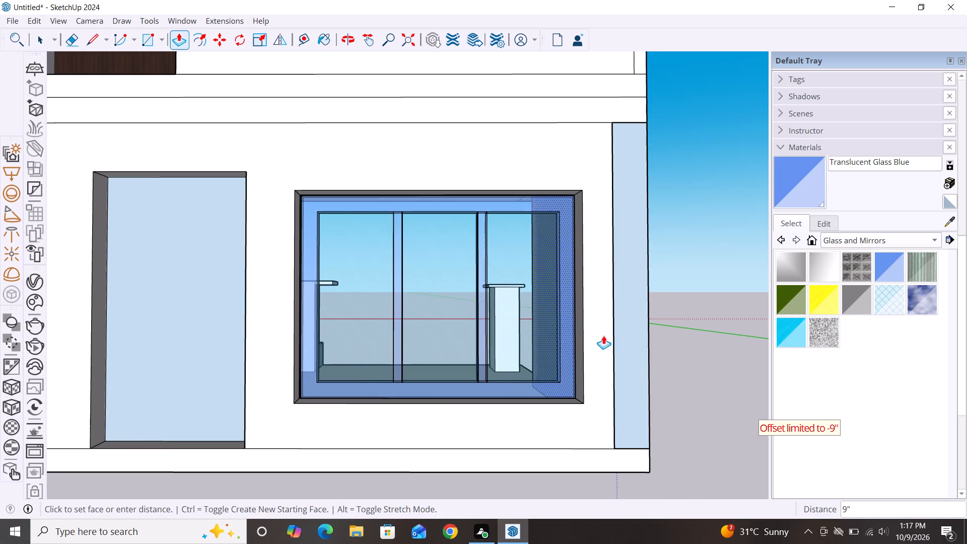
{"action": "left_click", "coordinate": [613, 447]}
{"action": "key", "text": "space"}
Push/Pull the small notch at the top outer corner of the upper-floor rear wall to close it.
{"action": "scroll", "coordinate": [684, 161], "scroll_direction": "down", "scroll_amount": 7}
{"action": "middle_click_drag", "start_coordinate": [572, 321], "coordinate": [557, 422]}
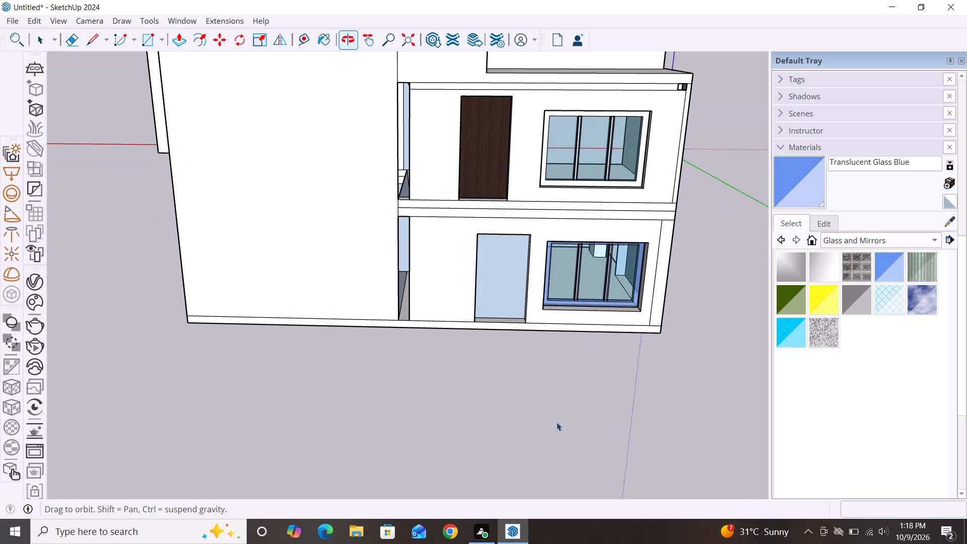
{"action": "scroll", "coordinate": [467, 307], "scroll_direction": "up", "scroll_amount": 2}
{"action": "scroll", "coordinate": [466, 306], "scroll_direction": "down", "scroll_amount": 2}
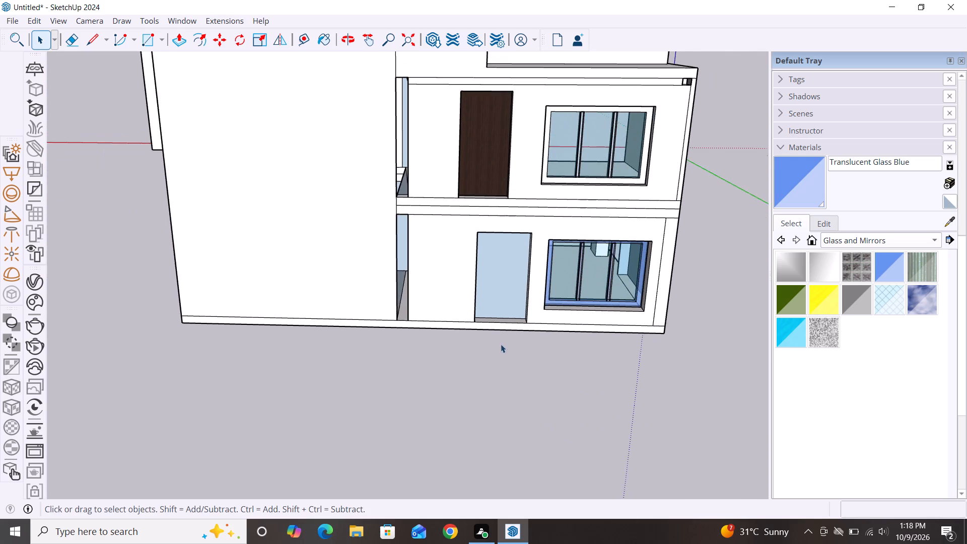
{"action": "scroll", "coordinate": [503, 346], "scroll_direction": "down", "scroll_amount": 3}
{"action": "scroll", "coordinate": [428, 199], "scroll_direction": "up", "scroll_amount": 4}
{"action": "scroll", "coordinate": [420, 207], "scroll_direction": "down", "scroll_amount": 2}
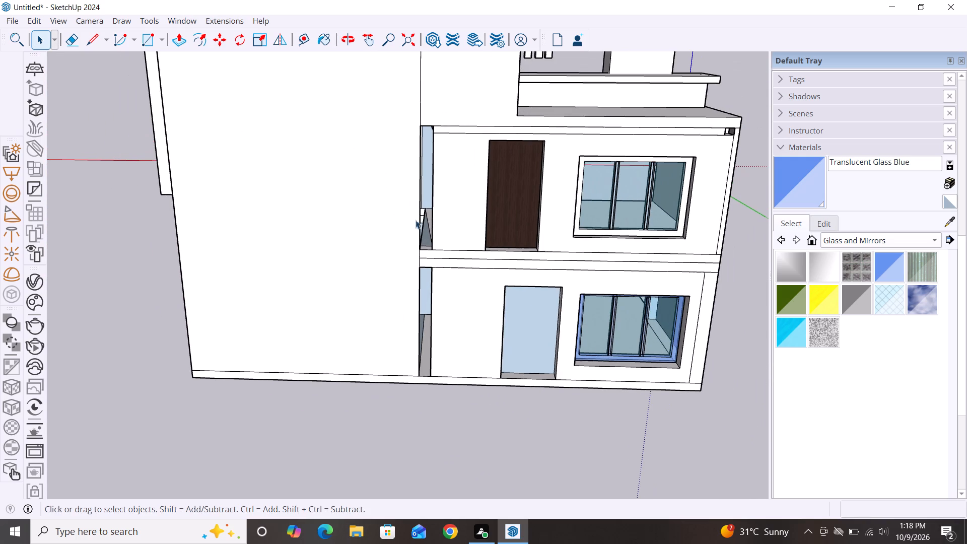
{"action": "scroll", "coordinate": [739, 146], "scroll_direction": "up", "scroll_amount": 8}
{"action": "middle_click_drag", "start_coordinate": [696, 194], "coordinate": [618, 133]}
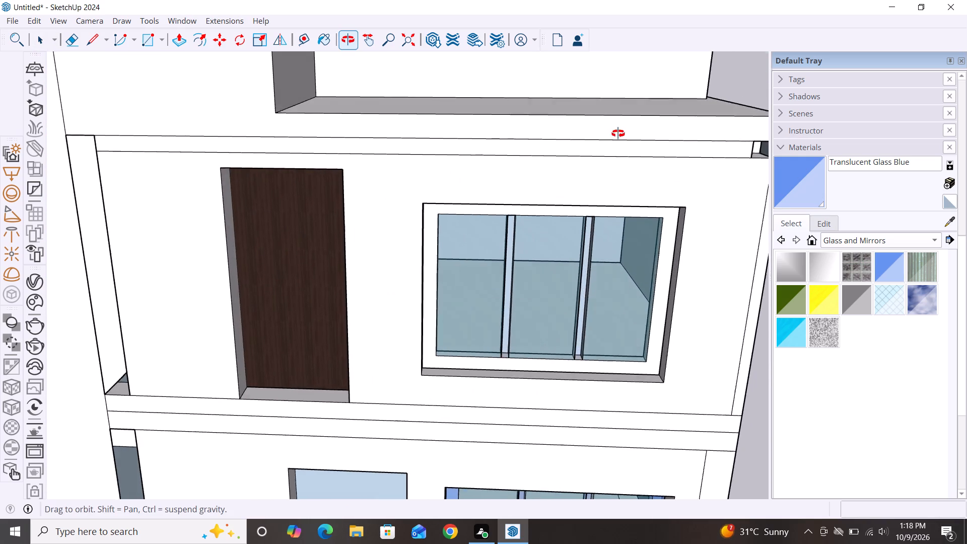
{"action": "middle_click_drag", "start_coordinate": [618, 133], "coordinate": [607, 175]}
{"action": "key", "text": "p"}
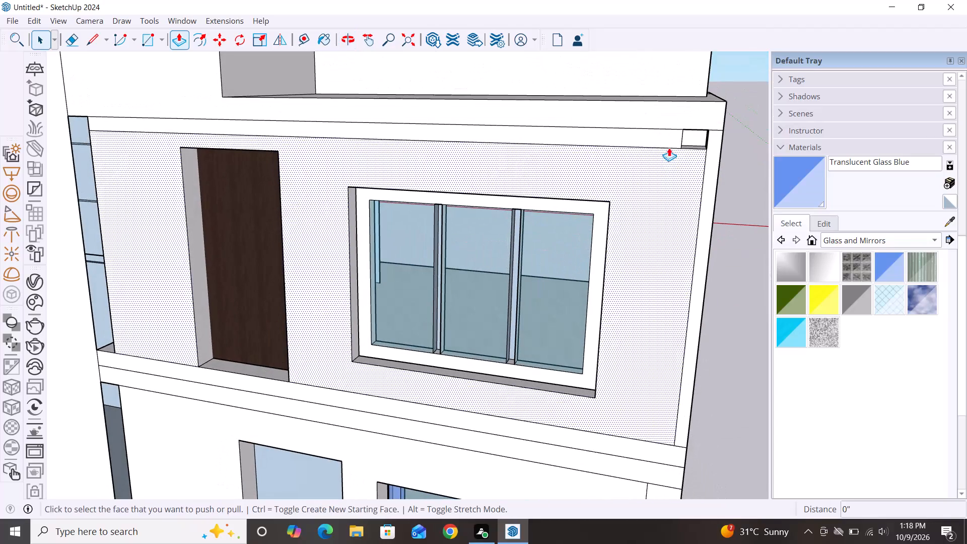
{"action": "left_click_drag", "start_coordinate": [699, 137], "coordinate": [694, 179]}
{"action": "left_click", "coordinate": [694, 185]}
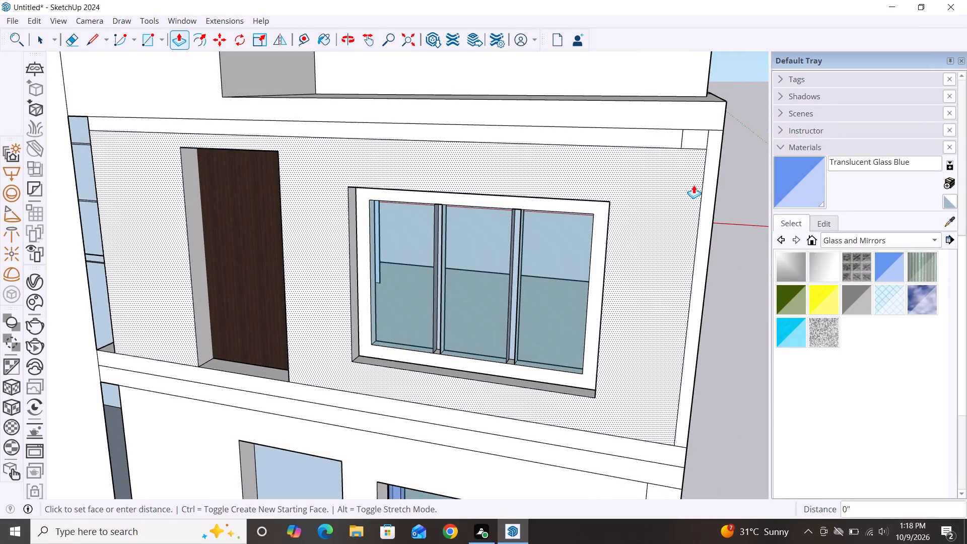
{"action": "key", "text": "space"}
Delete the face filling the ground-floor rear door opening.
{"action": "scroll", "coordinate": [686, 158], "scroll_direction": "down", "scroll_amount": 7}
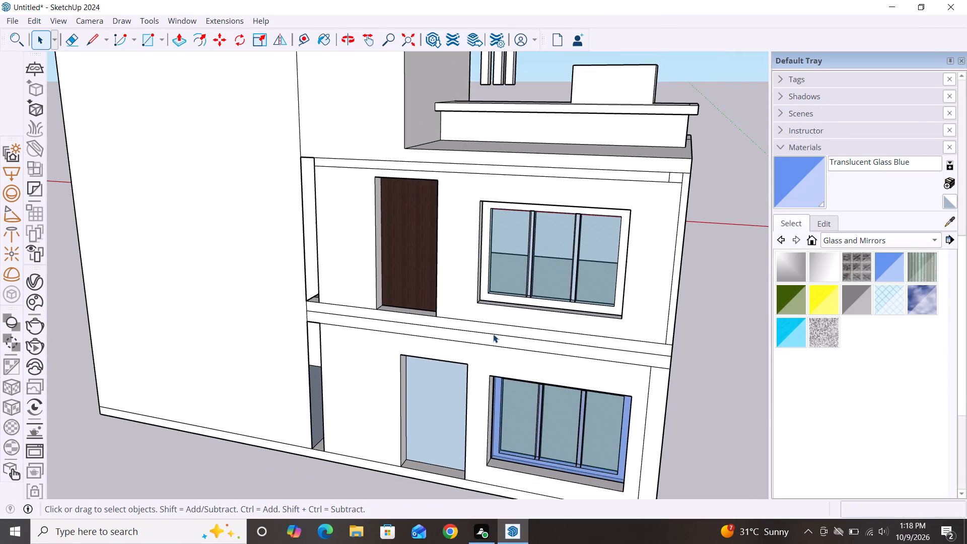
{"action": "middle_click_drag", "start_coordinate": [493, 334], "coordinate": [621, 241]}
{"action": "scroll", "coordinate": [617, 239], "scroll_direction": "up", "scroll_amount": 1}
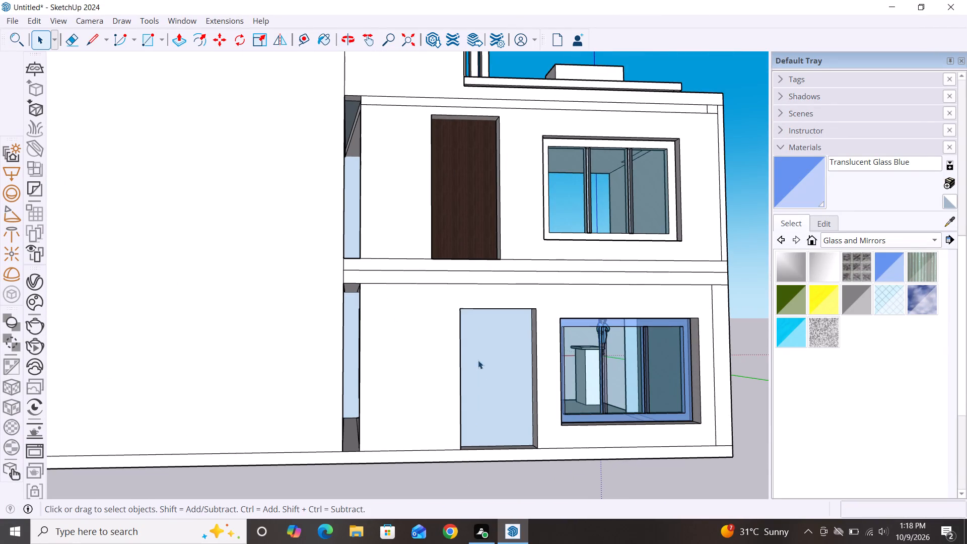
{"action": "left_click", "coordinate": [496, 383]}
{"action": "key", "text": "Delete"}
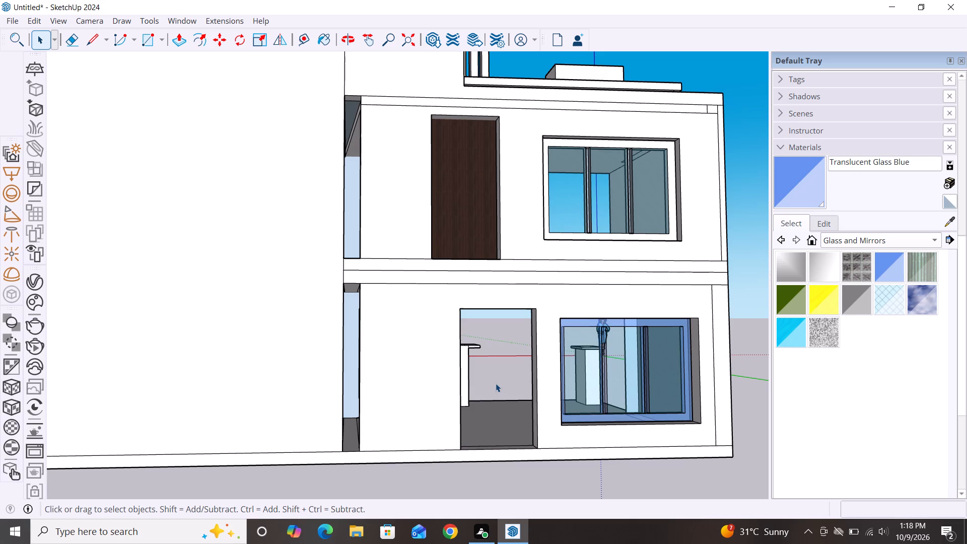
Push/Pull the recessed side face at the inner end of the ground-floor rear wall 8 1/2" to close the gap.
{"action": "scroll", "coordinate": [517, 343], "scroll_direction": "down", "scroll_amount": 5}
{"action": "middle_click_drag", "start_coordinate": [511, 389], "coordinate": [475, 401]}
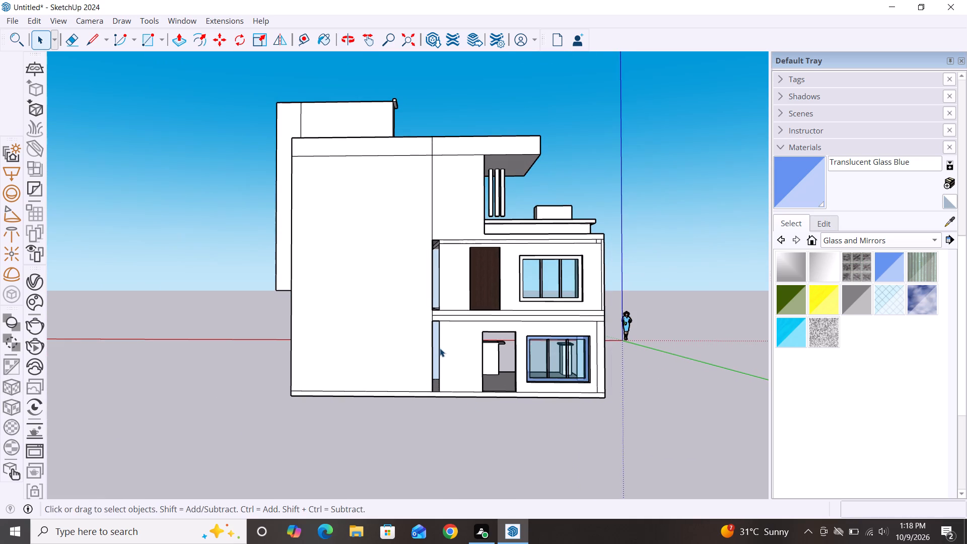
{"action": "scroll", "coordinate": [439, 344], "scroll_direction": "up", "scroll_amount": 4}
{"action": "middle_click_drag", "start_coordinate": [430, 395], "coordinate": [479, 401]}
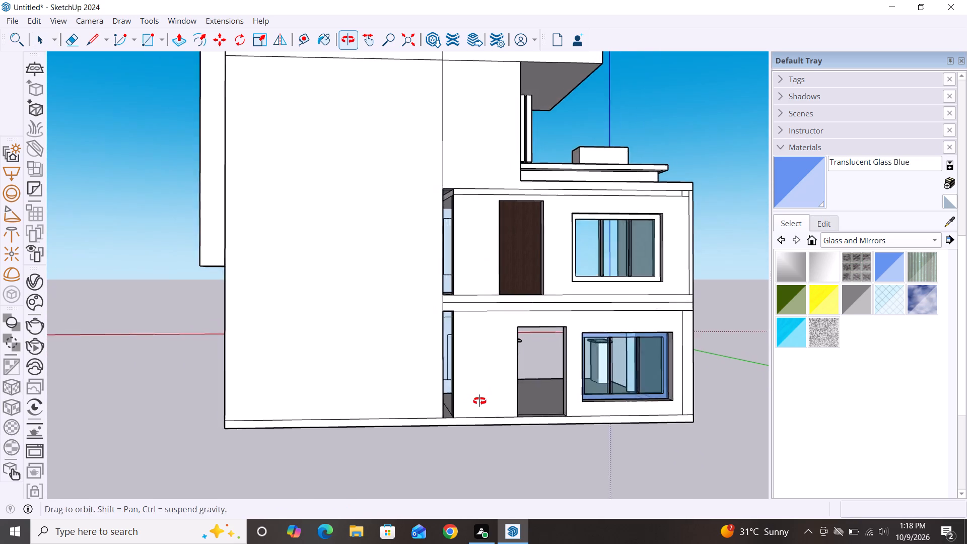
{"action": "middle_click_drag", "start_coordinate": [479, 401], "coordinate": [510, 411]}
{"action": "scroll", "coordinate": [469, 375], "scroll_direction": "up", "scroll_amount": 3}
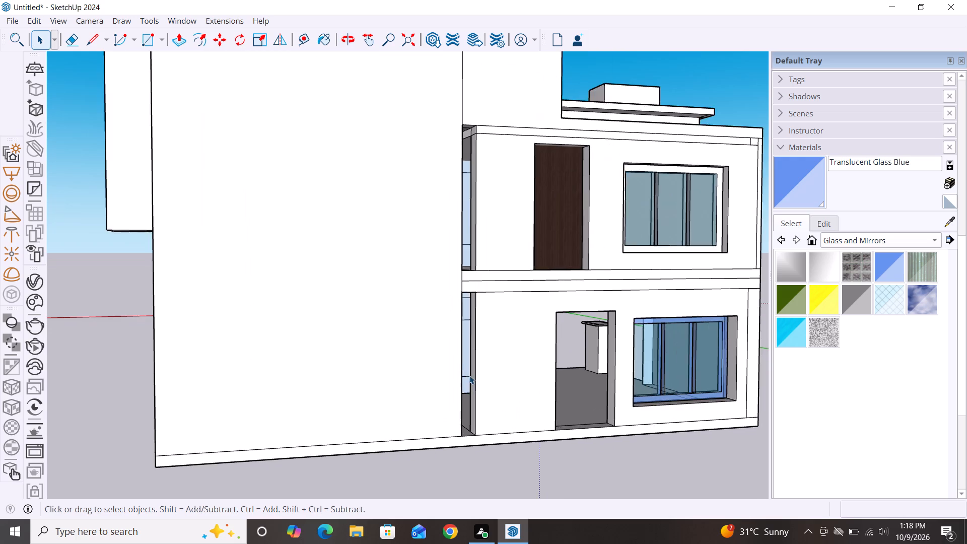
{"action": "scroll", "coordinate": [469, 375], "scroll_direction": "up", "scroll_amount": 3}
{"action": "key", "text": "p"}
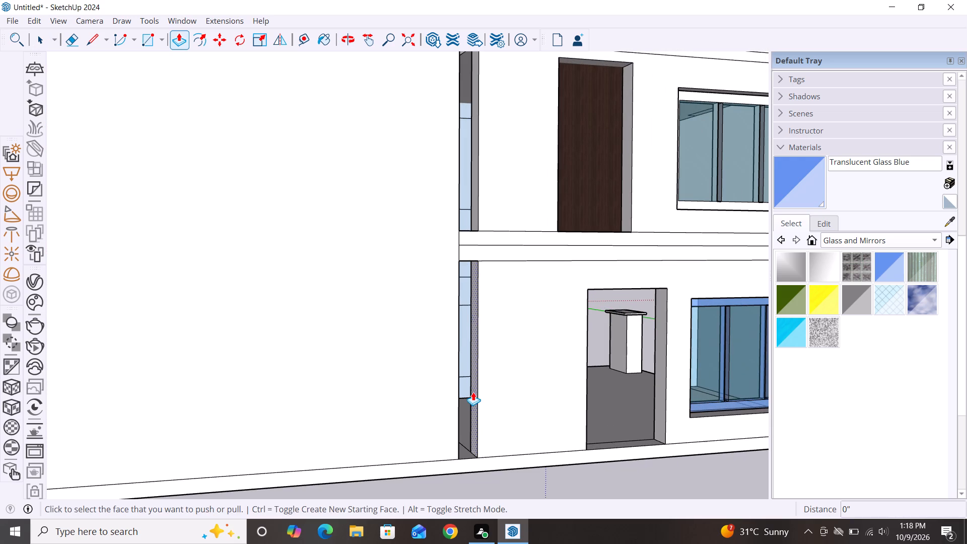
{"action": "left_click", "coordinate": [473, 392]}
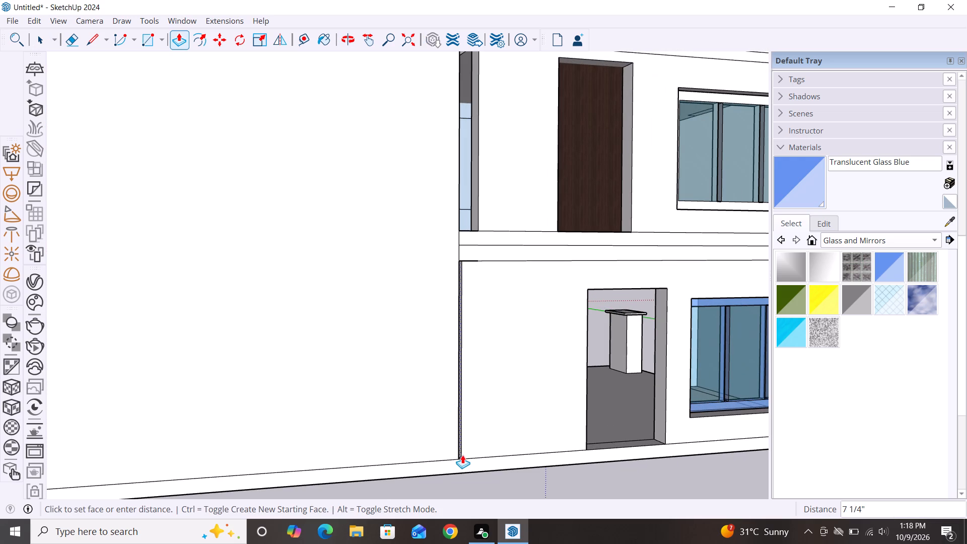
{"action": "left_click", "coordinate": [461, 455]}
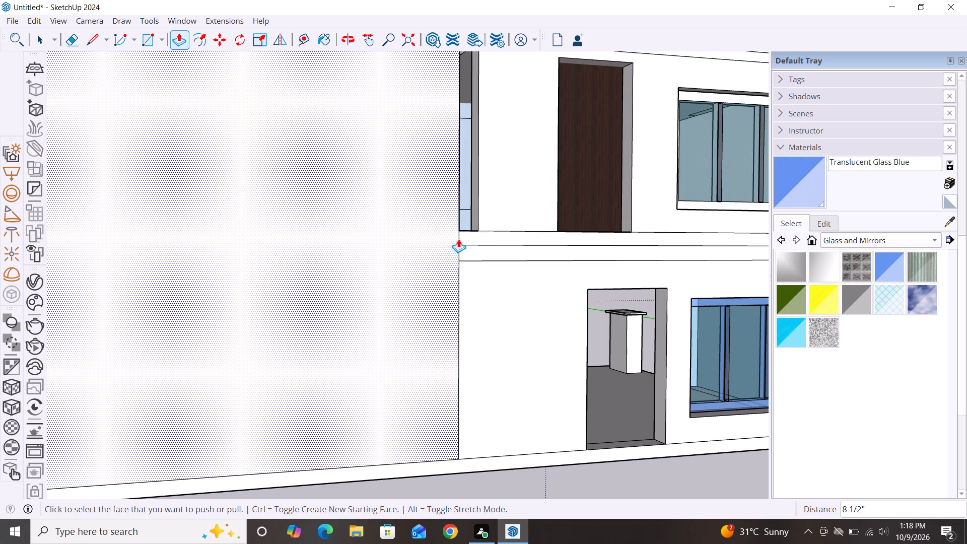
Push/Pull the matching recessed side face at the inner end of the upper-floor rear wall 8 1/2" to close the gap.
{"action": "left_click", "coordinate": [474, 218]}
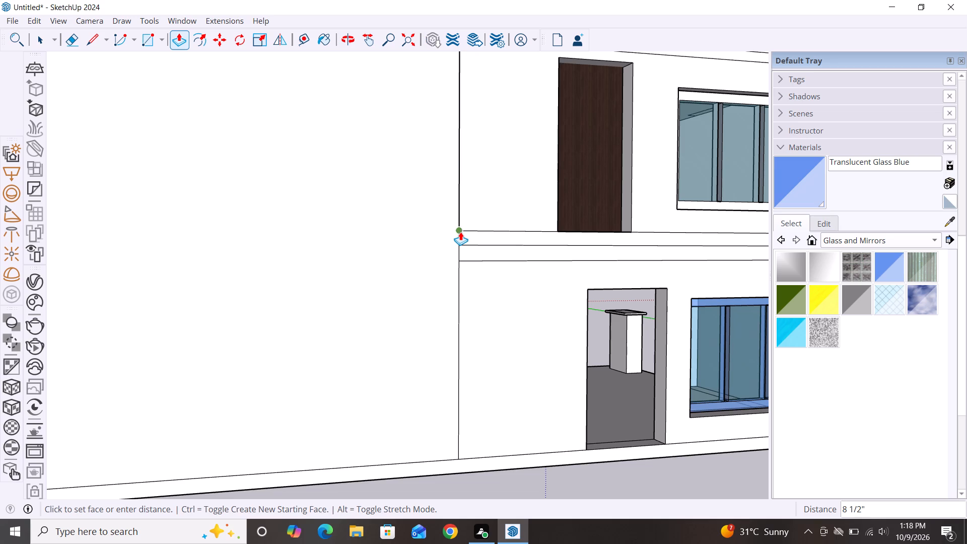
{"action": "left_click", "coordinate": [460, 232]}
{"action": "key", "text": "space"}
Push/Pull the small notch at the top inner corner of the upper-floor rear wall until it is closed.
{"action": "scroll", "coordinate": [508, 203], "scroll_direction": "down", "scroll_amount": 4}
{"action": "scroll", "coordinate": [485, 264], "scroll_direction": "down", "scroll_amount": 4}
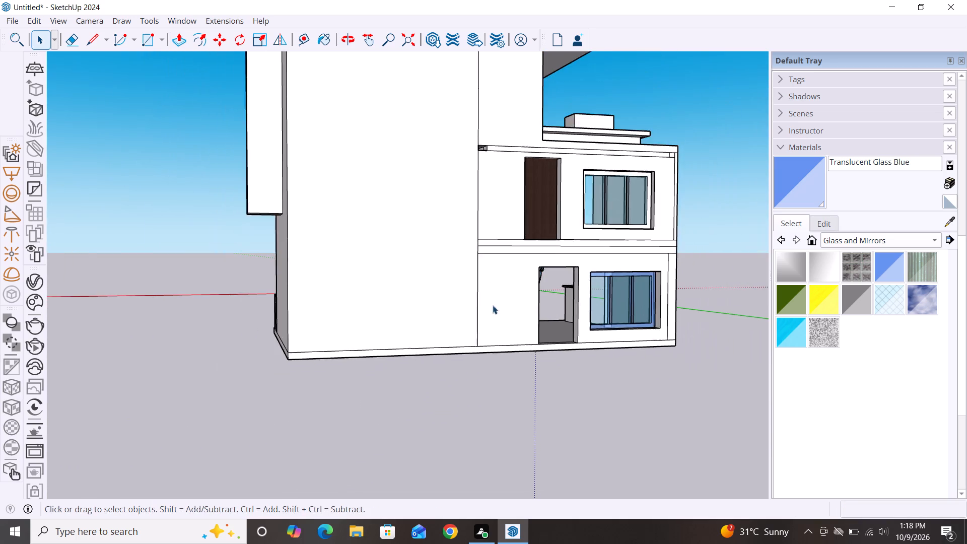
{"action": "scroll", "coordinate": [497, 305], "scroll_direction": "down", "scroll_amount": 3}
{"action": "scroll", "coordinate": [489, 182], "scroll_direction": "up", "scroll_amount": 15}
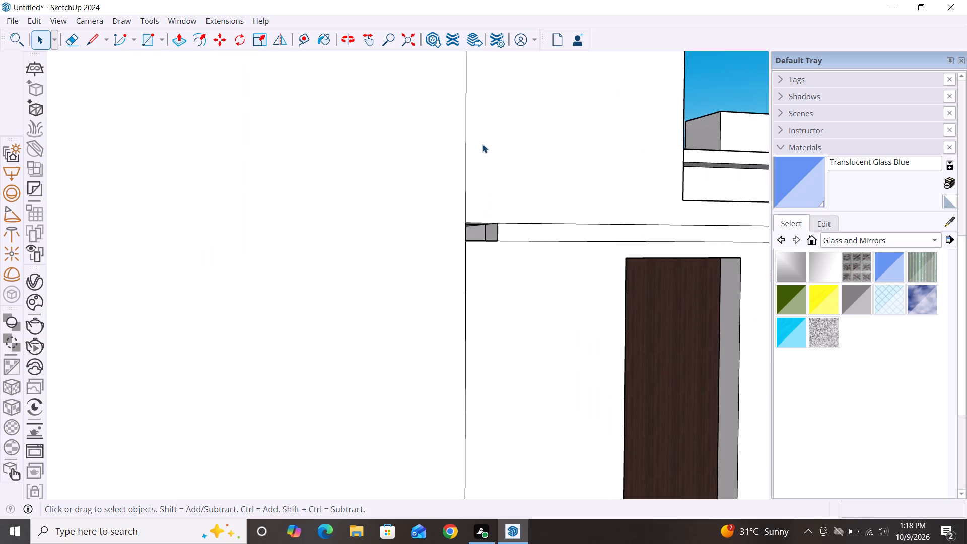
{"action": "key", "text": "p"}
{"action": "left_click", "coordinate": [494, 234]}
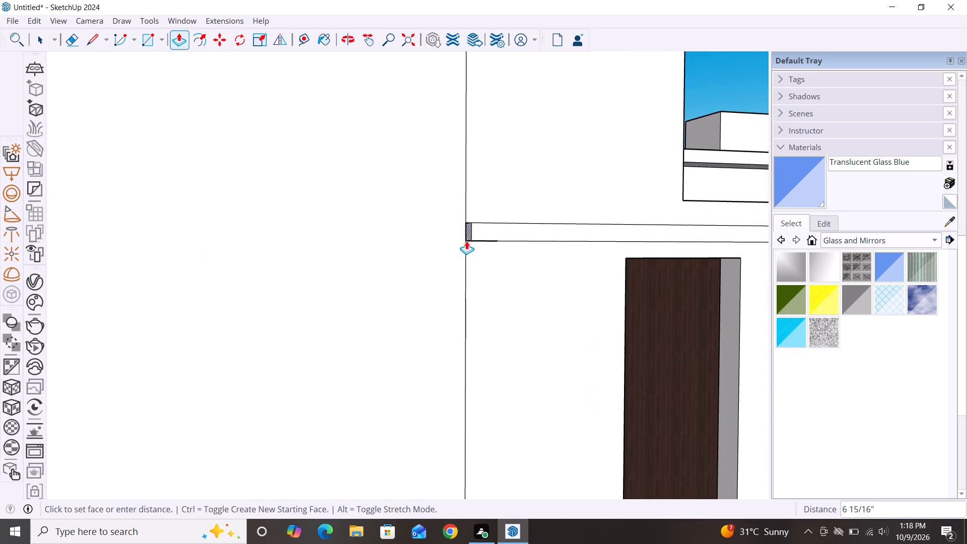
{"action": "left_click", "coordinate": [465, 244]}
{"action": "key", "text": "space"}
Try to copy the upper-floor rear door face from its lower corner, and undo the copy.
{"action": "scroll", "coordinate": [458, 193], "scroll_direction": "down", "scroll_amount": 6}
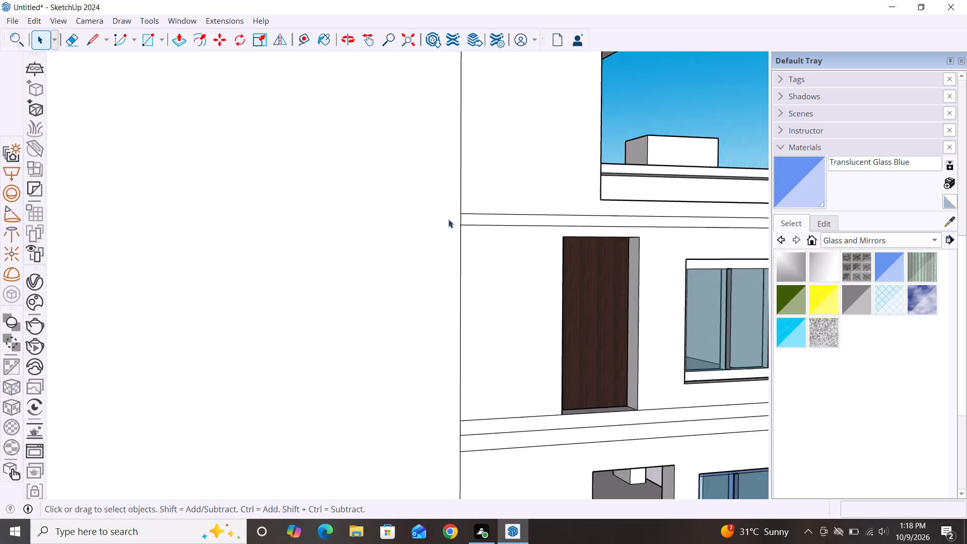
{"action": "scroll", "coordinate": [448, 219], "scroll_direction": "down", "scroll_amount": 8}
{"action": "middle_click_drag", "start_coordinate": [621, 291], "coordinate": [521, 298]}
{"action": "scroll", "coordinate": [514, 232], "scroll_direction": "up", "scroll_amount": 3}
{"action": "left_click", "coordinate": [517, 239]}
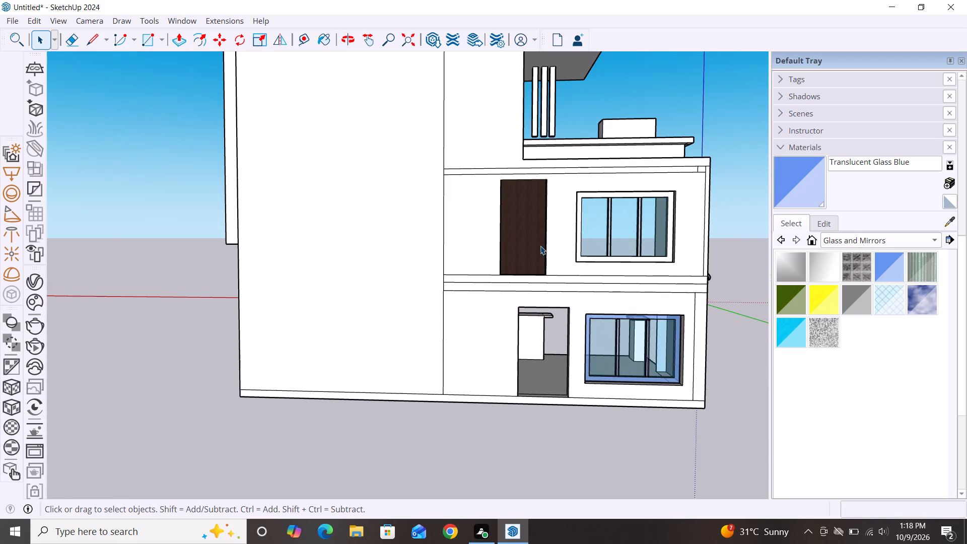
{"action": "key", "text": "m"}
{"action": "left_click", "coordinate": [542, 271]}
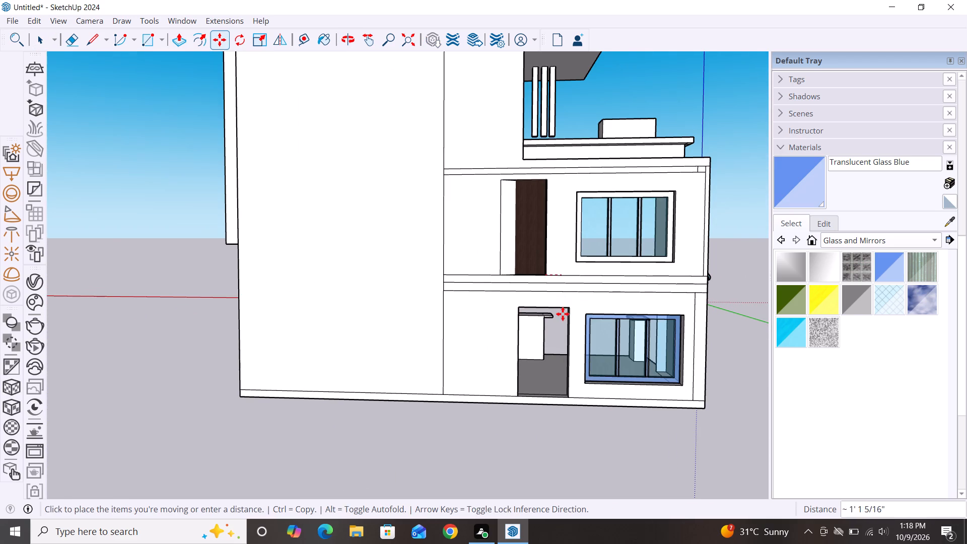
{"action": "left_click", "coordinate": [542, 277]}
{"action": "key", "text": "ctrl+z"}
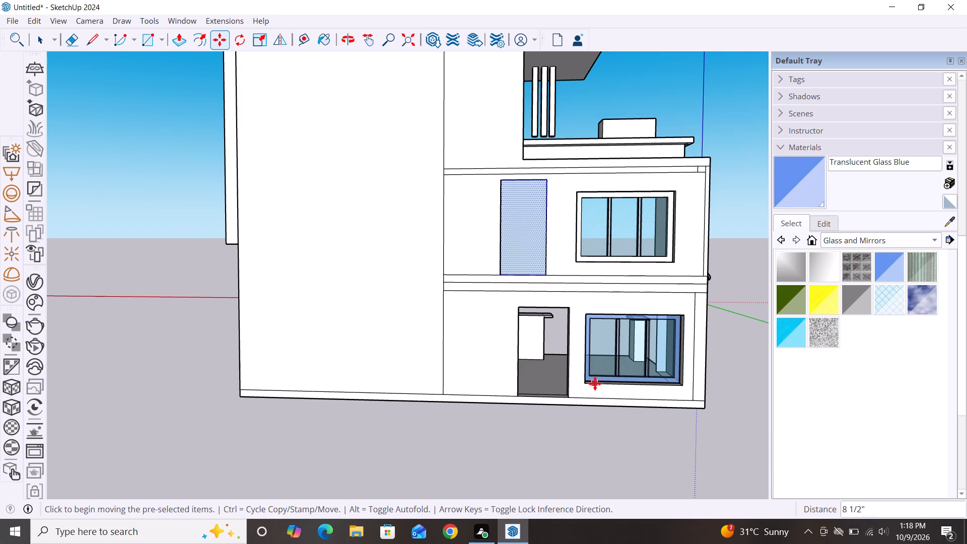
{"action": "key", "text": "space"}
Examine the house from the rear around to the front facade, checking its windows and door openings.
{"action": "scroll", "coordinate": [498, 228], "scroll_direction": "down", "scroll_amount": 4}
{"action": "scroll", "coordinate": [538, 208], "scroll_direction": "down", "scroll_amount": 10}
{"action": "middle_click_drag", "start_coordinate": [711, 450], "coordinate": [532, 443]}
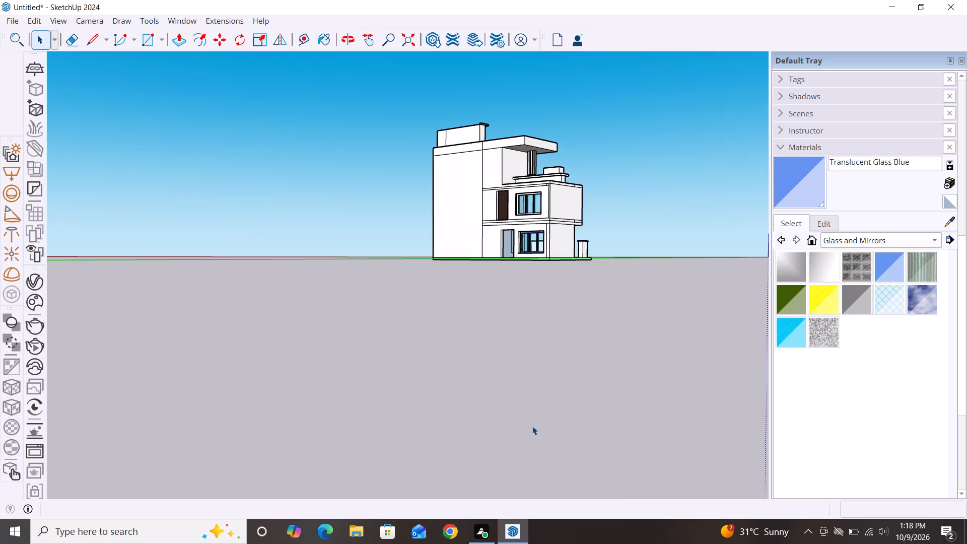
{"action": "scroll", "coordinate": [599, 260], "scroll_direction": "down", "scroll_amount": 2}
{"action": "middle_click_drag", "start_coordinate": [588, 349], "coordinate": [698, 391]}
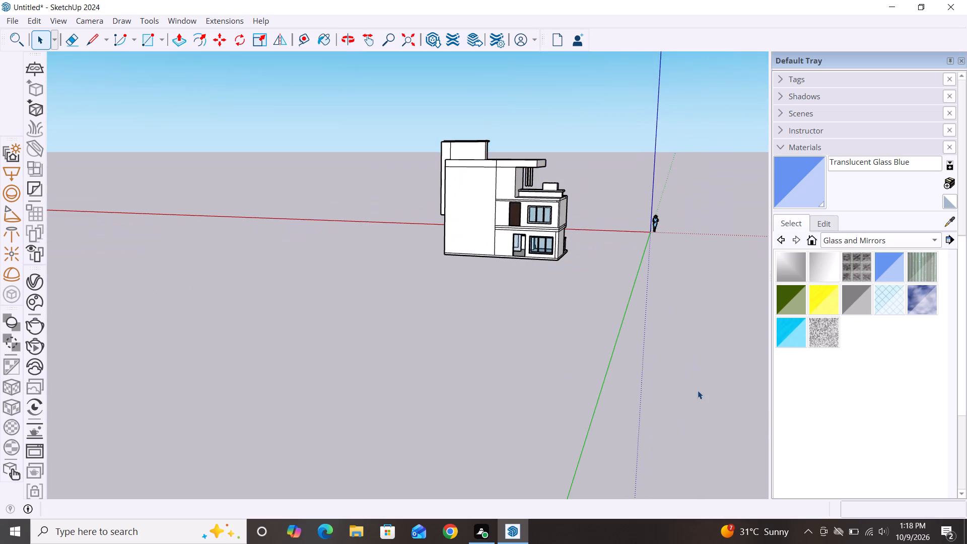
{"action": "scroll", "coordinate": [647, 244], "scroll_direction": "down", "scroll_amount": 3}
{"action": "middle_click_drag", "start_coordinate": [682, 349], "coordinate": [407, 405]}
{"action": "scroll", "coordinate": [571, 267], "scroll_direction": "down", "scroll_amount": 1}
{"action": "middle_click_drag", "start_coordinate": [578, 323], "coordinate": [318, 311], "text": "alt"}
{"action": "scroll", "coordinate": [538, 250], "scroll_direction": "down", "scroll_amount": 4}
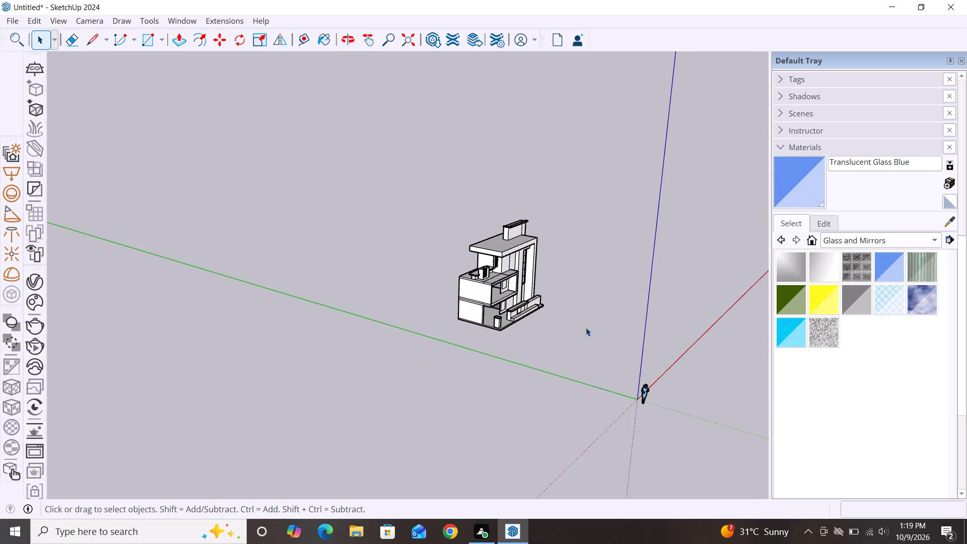
{"action": "middle_click_drag", "start_coordinate": [670, 433], "coordinate": [304, 355], "text": "alt"}
{"action": "scroll", "coordinate": [447, 302], "scroll_direction": "up", "scroll_amount": 9}
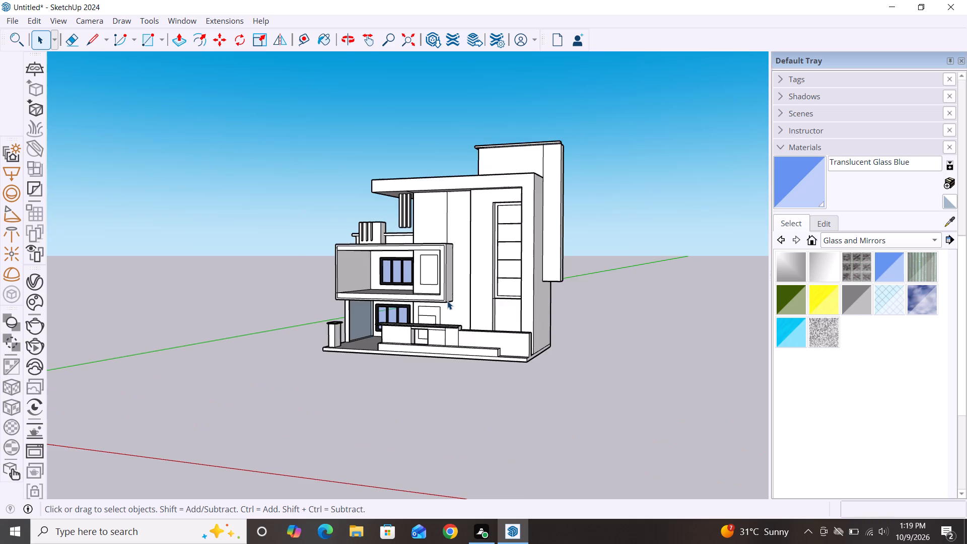
{"action": "scroll", "coordinate": [447, 301], "scroll_direction": "up", "scroll_amount": 2}
{"action": "scroll", "coordinate": [447, 301], "scroll_direction": "down", "scroll_amount": 3}
{"action": "middle_click_drag", "start_coordinate": [393, 369], "coordinate": [545, 372]}
{"action": "scroll", "coordinate": [413, 288], "scroll_direction": "up", "scroll_amount": 3}
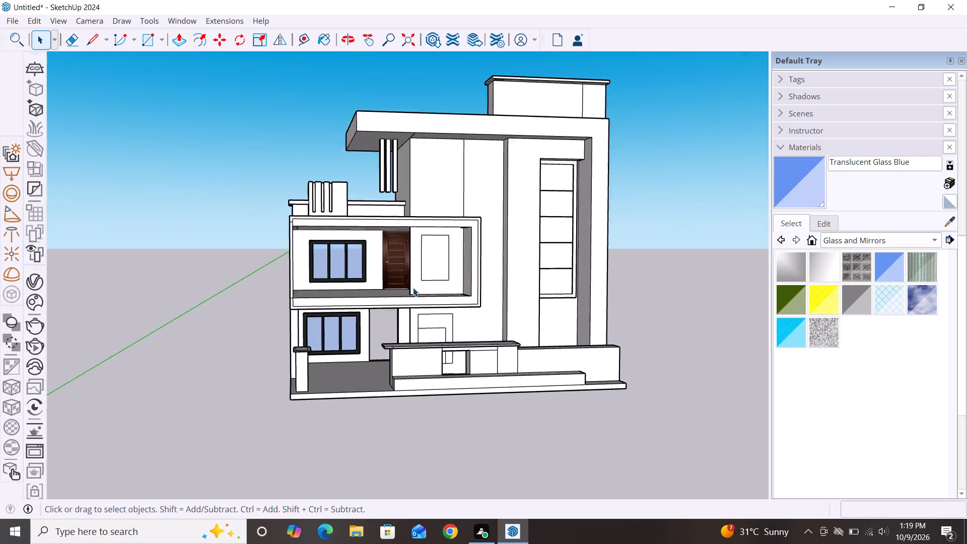
{"action": "scroll", "coordinate": [413, 288], "scroll_direction": "up", "scroll_amount": 4}
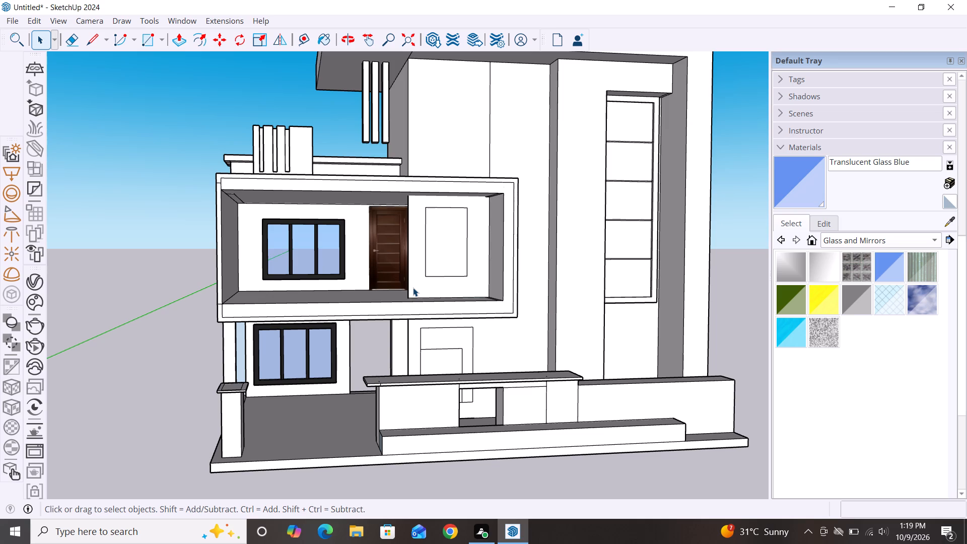
{"action": "scroll", "coordinate": [423, 209], "scroll_direction": "down", "scroll_amount": 3}
{"action": "scroll", "coordinate": [497, 220], "scroll_direction": "down", "scroll_amount": 1}
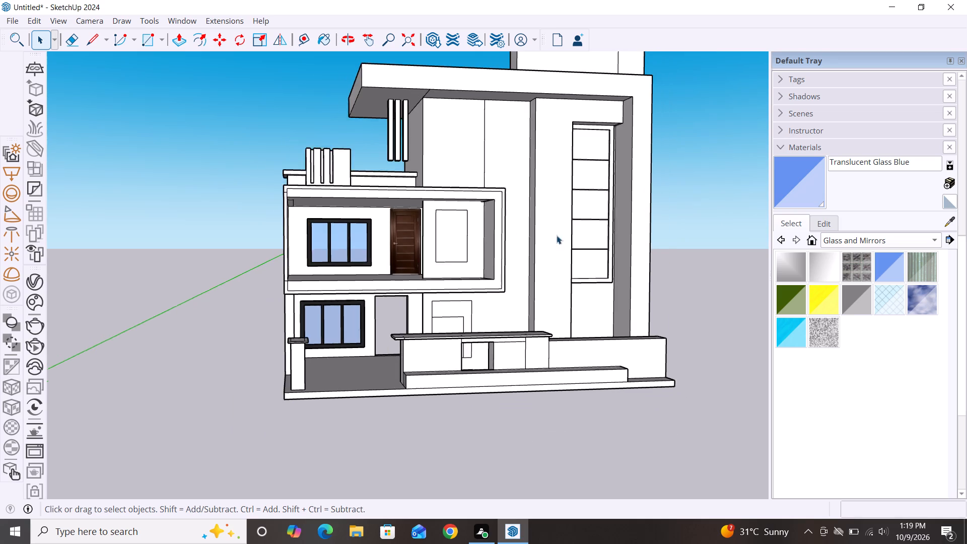
{"action": "scroll", "coordinate": [557, 235], "scroll_direction": "down", "scroll_amount": 4}
{"action": "scroll", "coordinate": [609, 220], "scroll_direction": "down", "scroll_amount": 4}
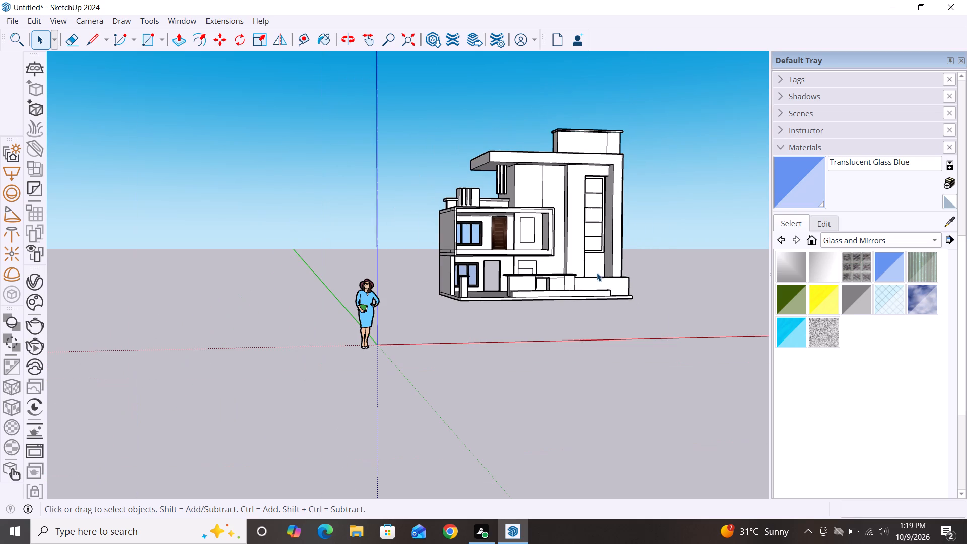
{"action": "middle_click_drag", "start_coordinate": [582, 305], "coordinate": [492, 307]}
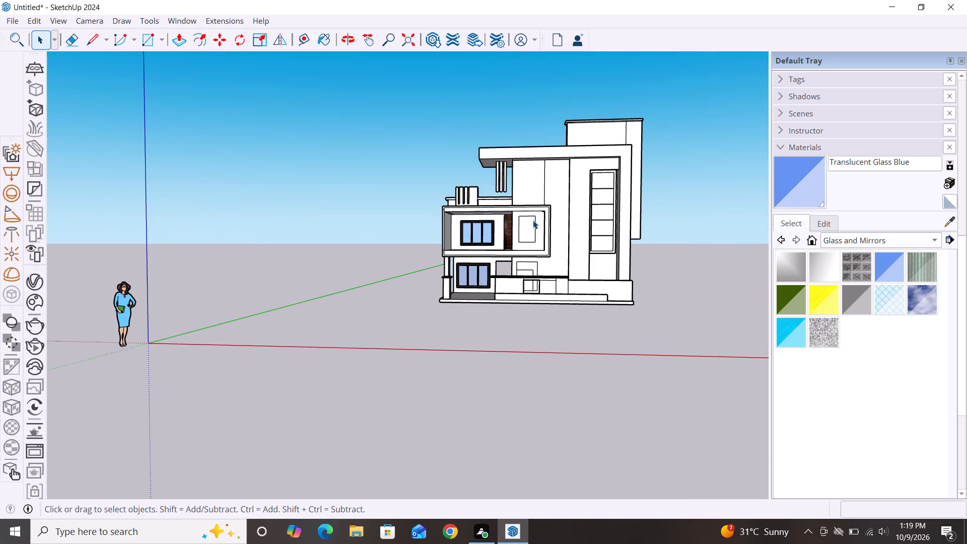
{"action": "scroll", "coordinate": [533, 220], "scroll_direction": "up", "scroll_amount": 3}
{"action": "scroll", "coordinate": [399, 252], "scroll_direction": "down", "scroll_amount": 2}
{"action": "scroll", "coordinate": [498, 263], "scroll_direction": "up", "scroll_amount": 3}
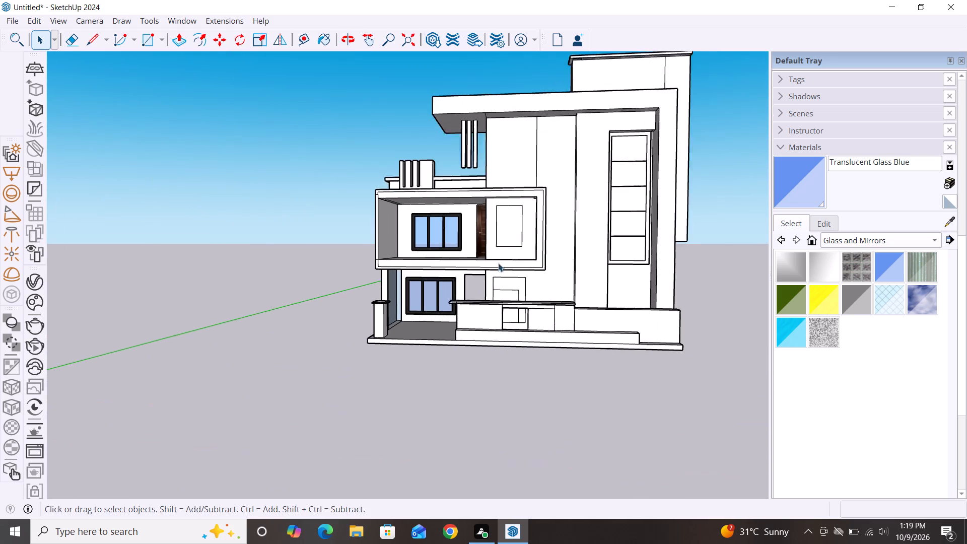
{"action": "scroll", "coordinate": [498, 263], "scroll_direction": "up", "scroll_amount": 1}
{"action": "scroll", "coordinate": [457, 274], "scroll_direction": "down", "scroll_amount": 2}
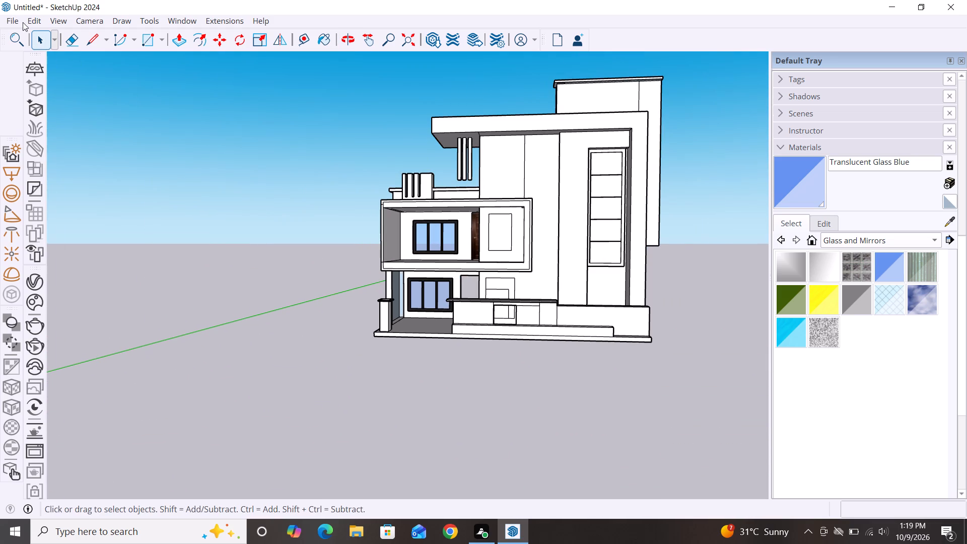
Import the DOOR12 model from the Downloads folder and place it in front of the house.
{"action": "left_click", "coordinate": [14, 21]}
{"action": "scroll", "coordinate": [120, 92], "scroll_direction": "down", "scroll_amount": 2}
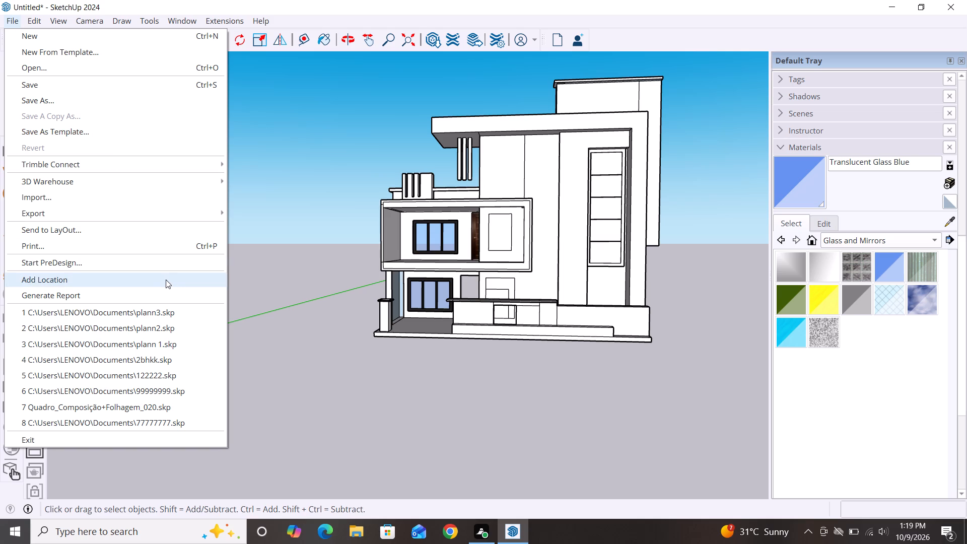
{"action": "left_click", "coordinate": [103, 199]}
{"action": "scroll", "coordinate": [180, 193], "scroll_direction": "down", "scroll_amount": 5}
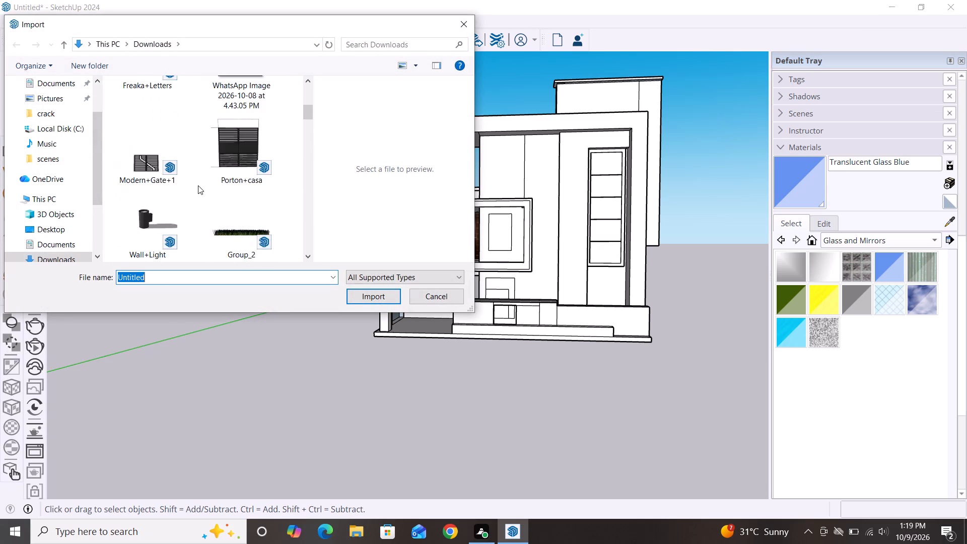
{"action": "scroll", "coordinate": [198, 185], "scroll_direction": "down", "scroll_amount": 17}
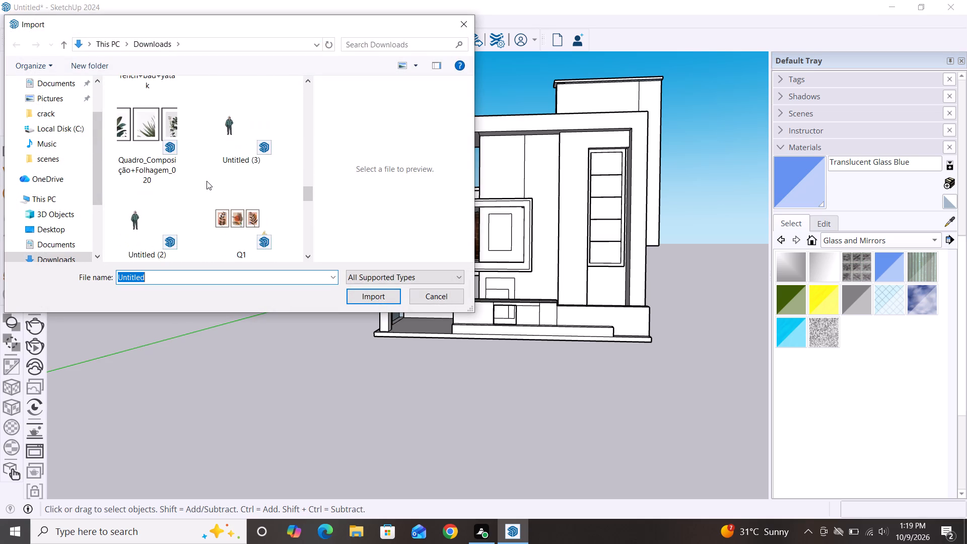
{"action": "scroll", "coordinate": [206, 181], "scroll_direction": "down", "scroll_amount": 16}
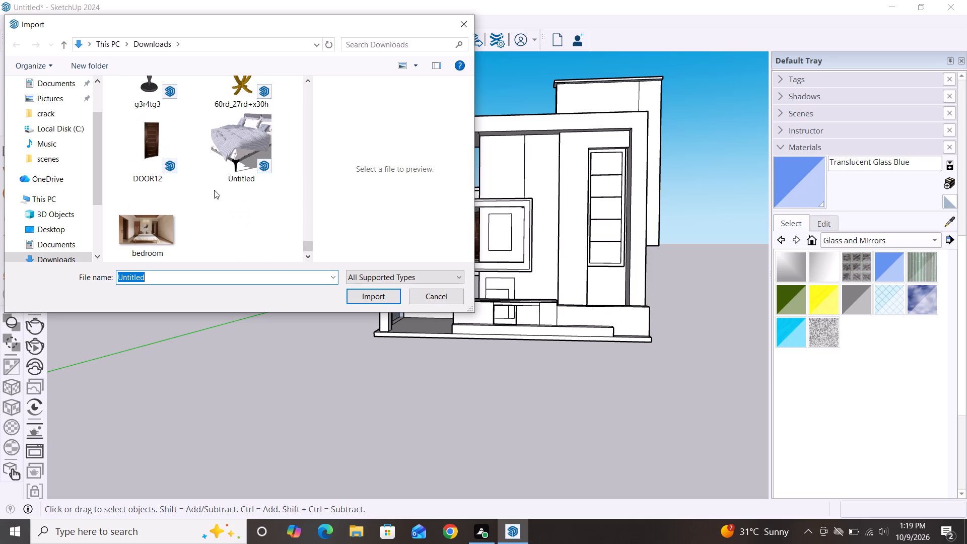
{"action": "left_click", "coordinate": [147, 148]}
{"action": "left_click", "coordinate": [381, 298]}
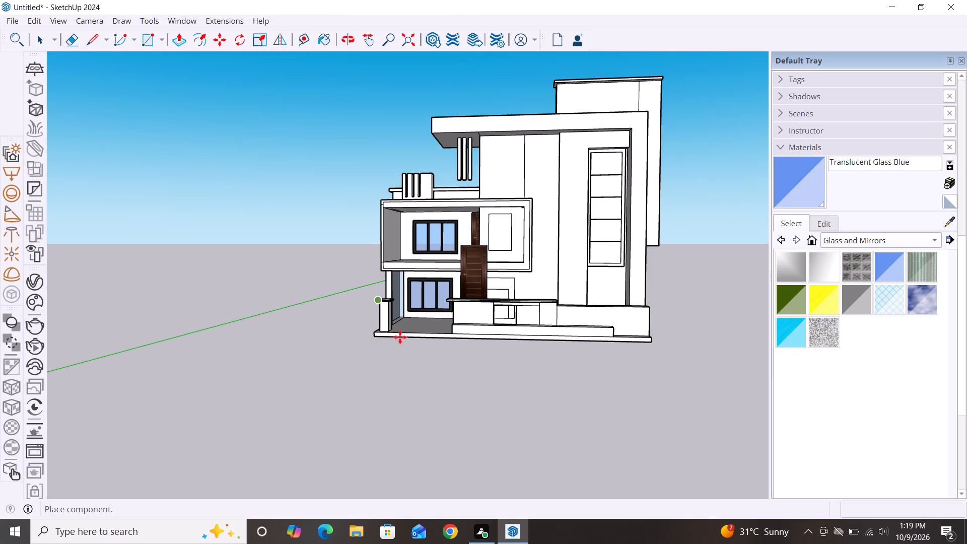
{"action": "left_click", "coordinate": [329, 369]}
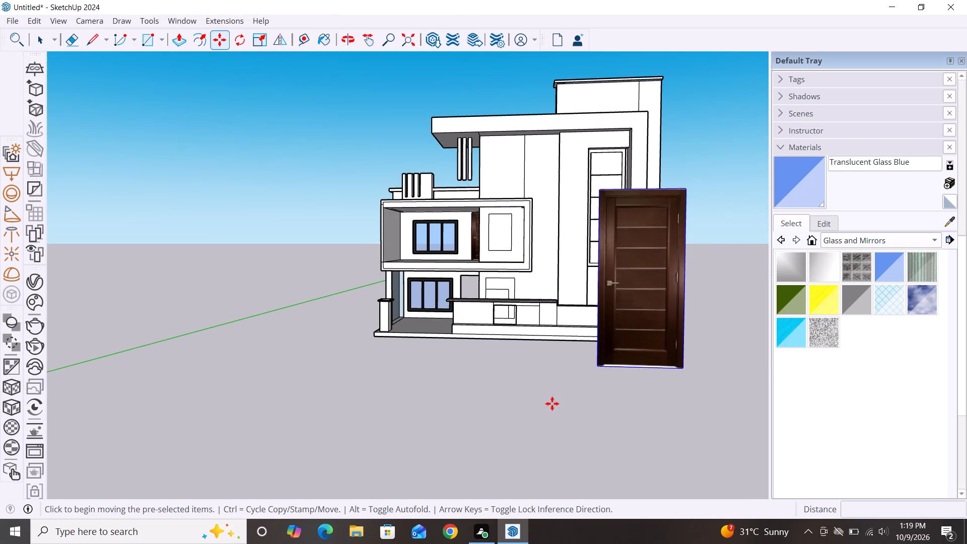
Move the imported wooden door from in front of the house to the lower corner of the ground-floor door opening beside the window.
{"action": "key", "text": "m"}
{"action": "left_click_drag", "start_coordinate": [596, 367], "coordinate": [565, 378]}
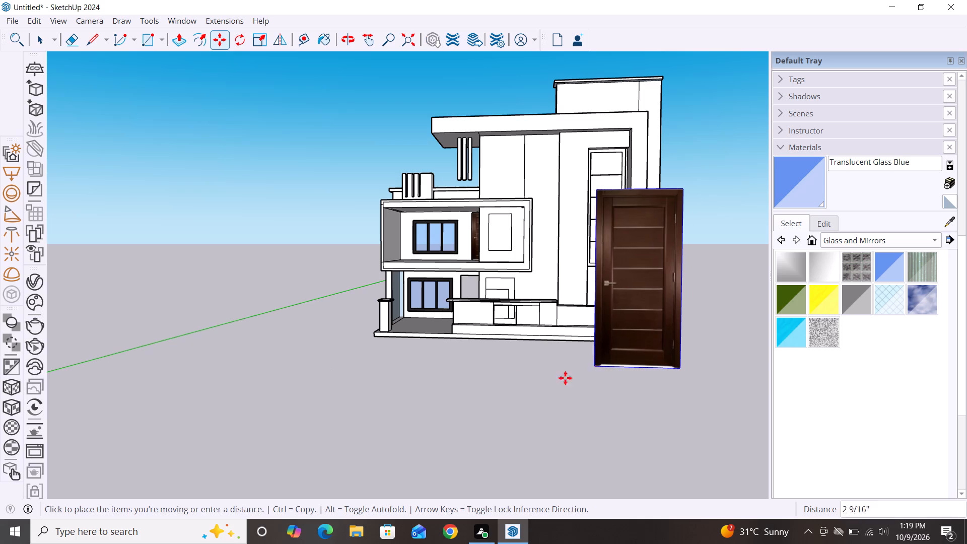
{"action": "left_click_drag", "start_coordinate": [565, 378], "coordinate": [570, 377]}
{"action": "scroll", "coordinate": [433, 307], "scroll_direction": "up", "scroll_amount": 13}
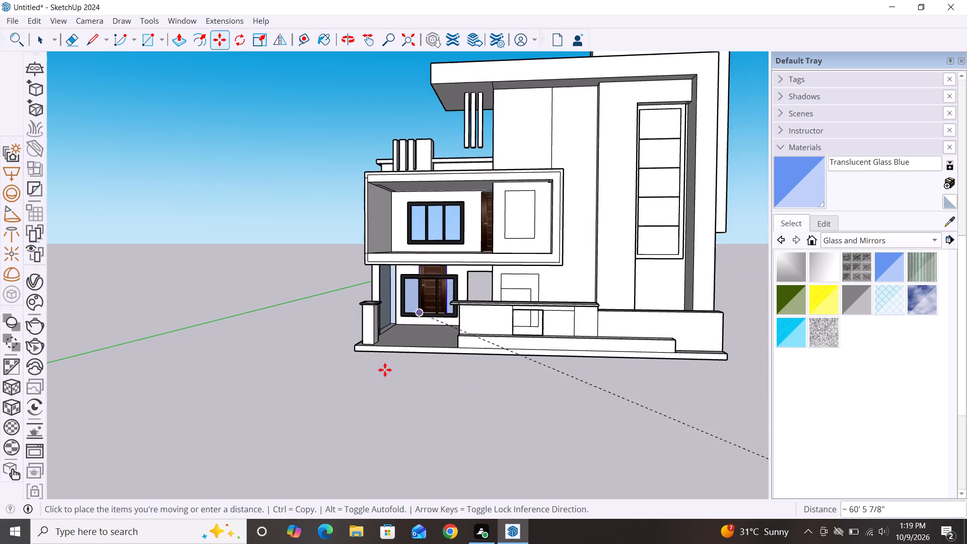
{"action": "left_click", "coordinate": [385, 370]}
{"action": "scroll", "coordinate": [388, 329], "scroll_direction": "down", "scroll_amount": 4}
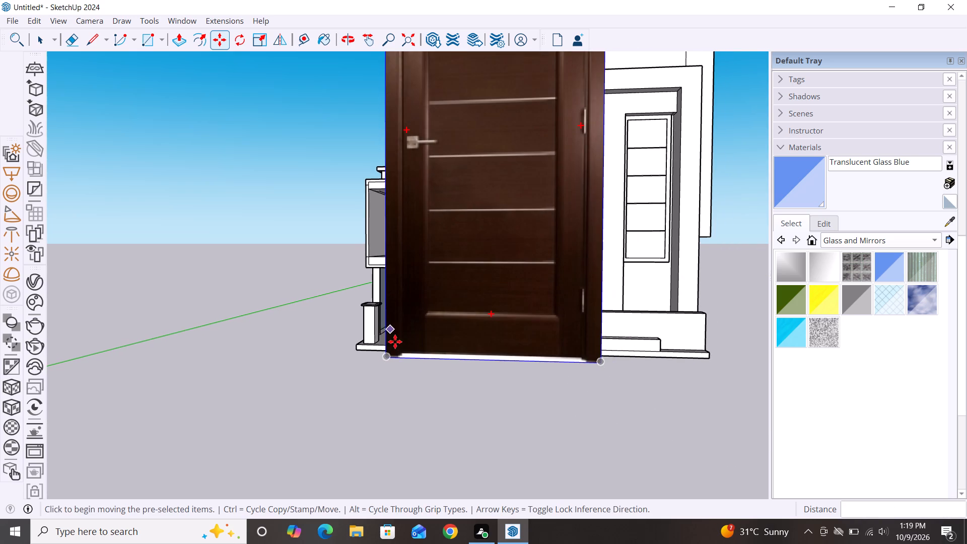
{"action": "middle_click_drag", "start_coordinate": [396, 352], "coordinate": [601, 409], "text": "alt"}
{"action": "scroll", "coordinate": [658, 323], "scroll_direction": "down", "scroll_amount": 6}
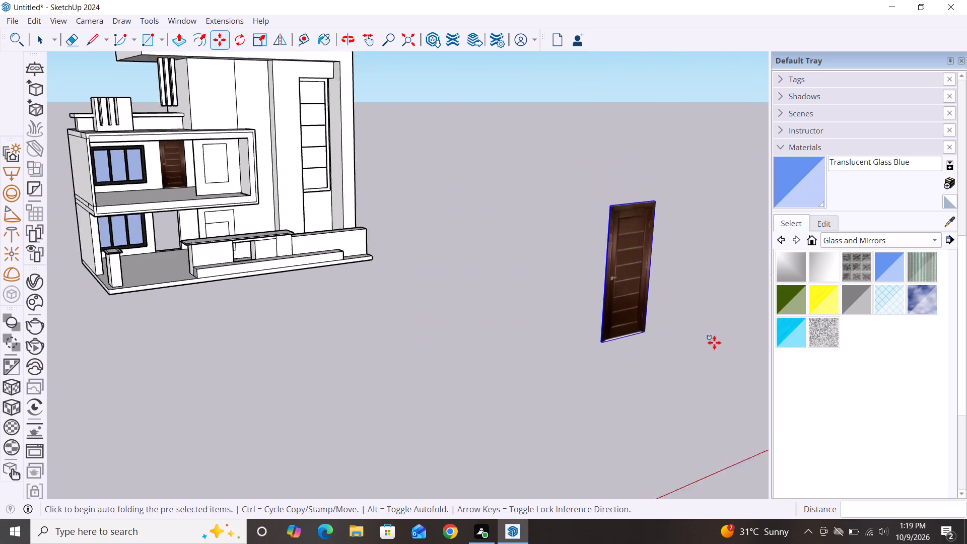
{"action": "scroll", "coordinate": [714, 343], "scroll_direction": "down", "scroll_amount": 5}
{"action": "left_click_drag", "start_coordinate": [644, 347], "coordinate": [623, 349]}
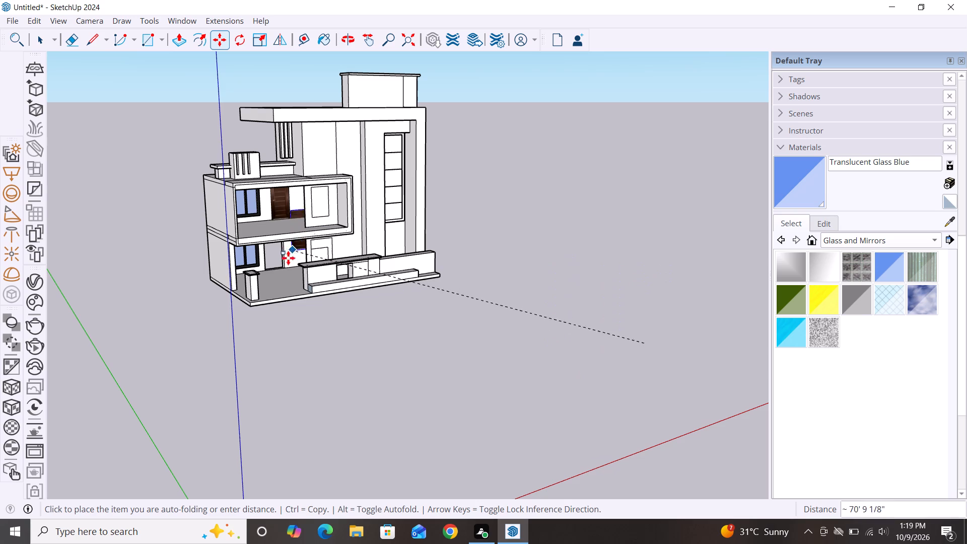
{"action": "scroll", "coordinate": [270, 268], "scroll_direction": "up", "scroll_amount": 20}
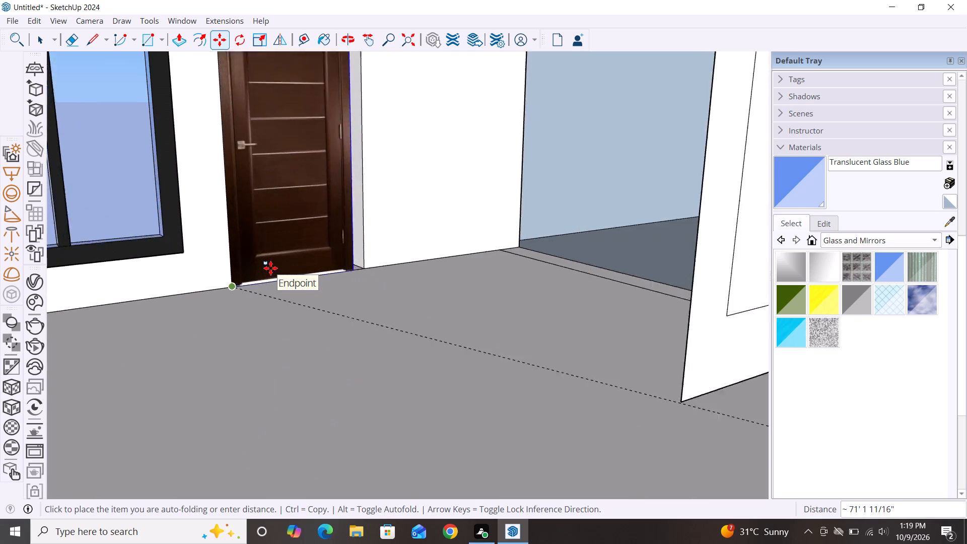
{"action": "scroll", "coordinate": [270, 268], "scroll_direction": "up", "scroll_amount": 2}
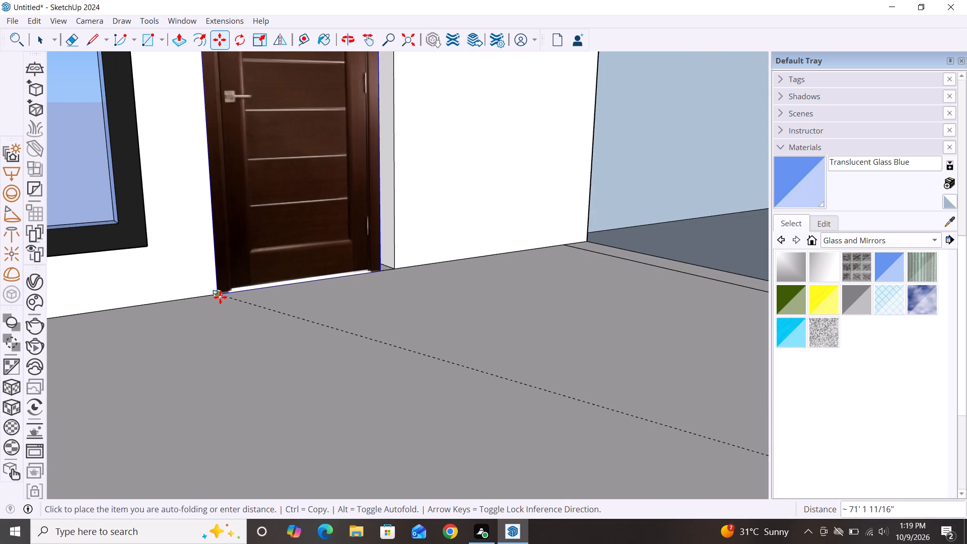
{"action": "left_click", "coordinate": [220, 297]}
{"action": "scroll", "coordinate": [399, 313], "scroll_direction": "down", "scroll_amount": 8}
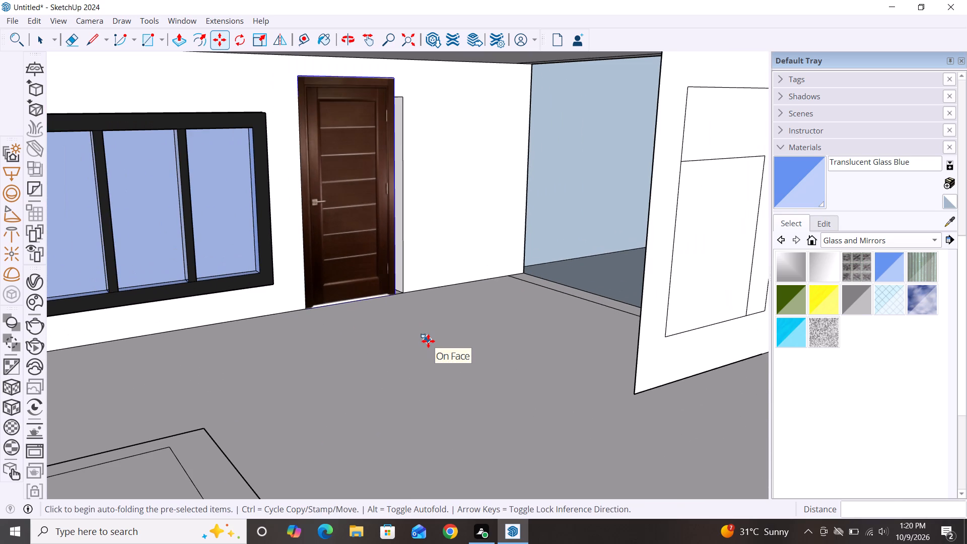
Scale the ground-floor door's width by about 1.10 to reach the far side of its opening.
{"action": "key", "text": "s"}
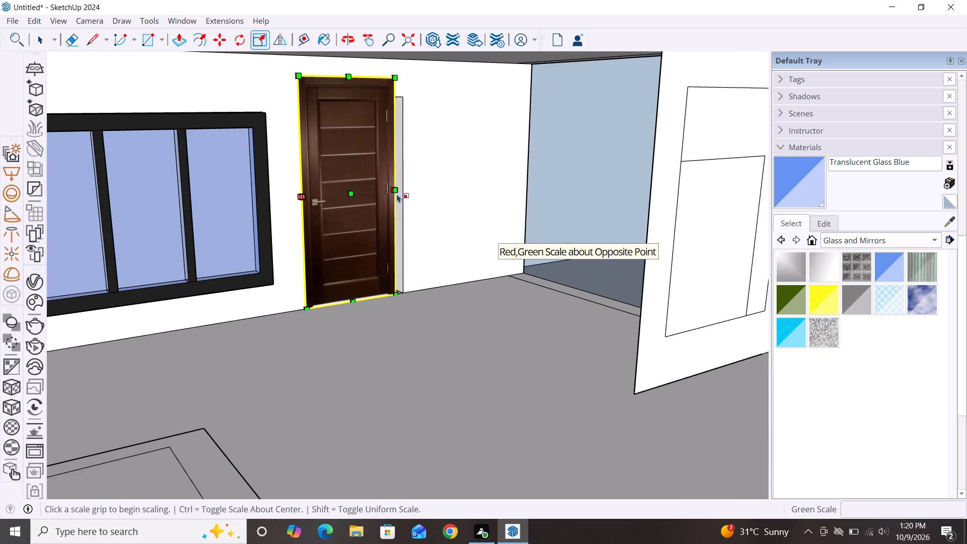
{"action": "left_click", "coordinate": [397, 193]}
{"action": "left_click", "coordinate": [402, 194]}
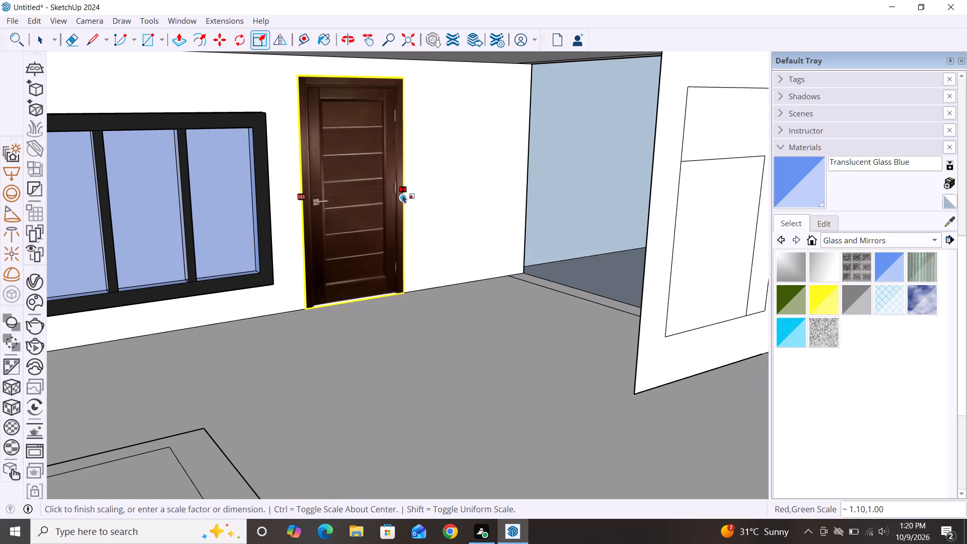
Scale the ground-floor door's height down from its top edge to match the top of the opening.
{"action": "scroll", "coordinate": [465, 288], "scroll_direction": "down", "scroll_amount": 3}
{"action": "middle_click_drag", "start_coordinate": [398, 191], "coordinate": [380, 135]}
{"action": "scroll", "coordinate": [389, 152], "scroll_direction": "up", "scroll_amount": 10}
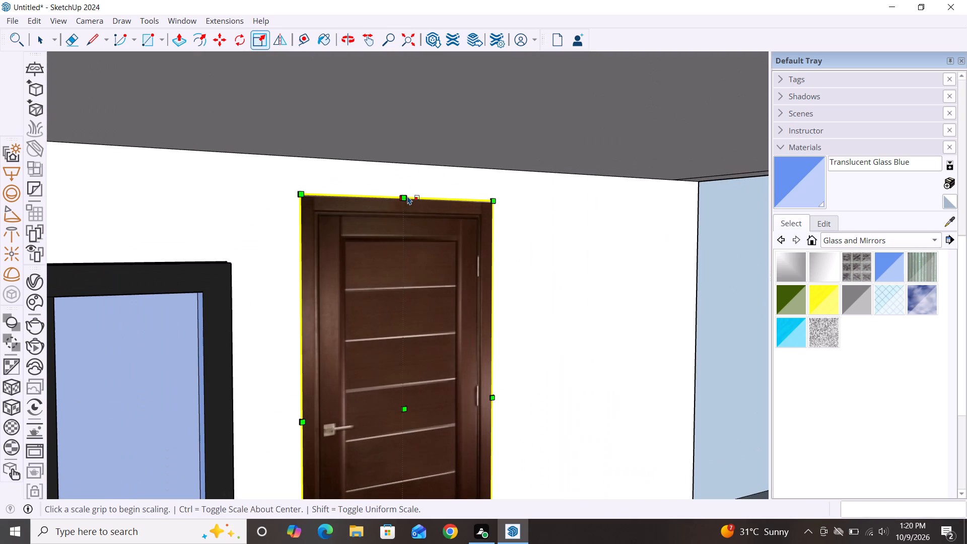
{"action": "left_click", "coordinate": [407, 196]}
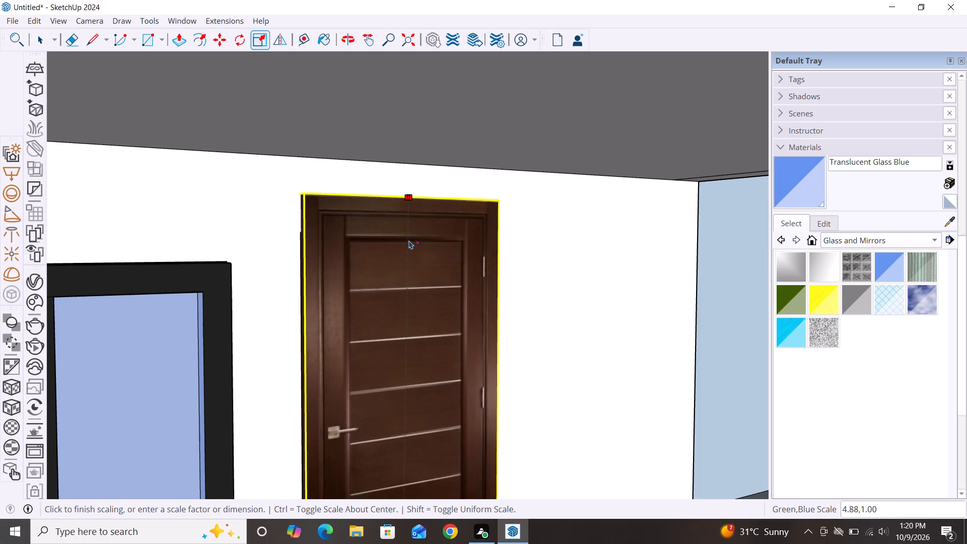
{"action": "scroll", "coordinate": [409, 240], "scroll_direction": "up", "scroll_amount": 4}
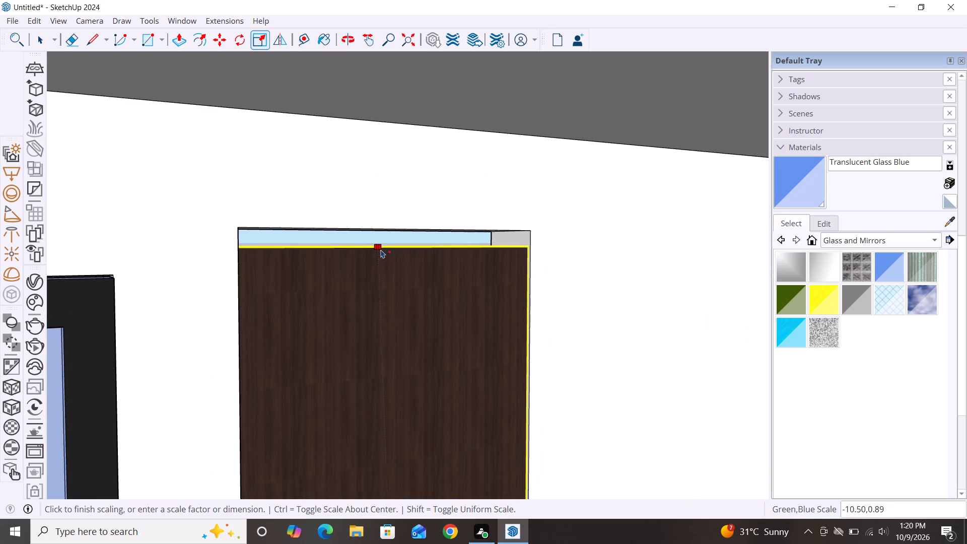
{"action": "key", "text": "ctrl+z"}
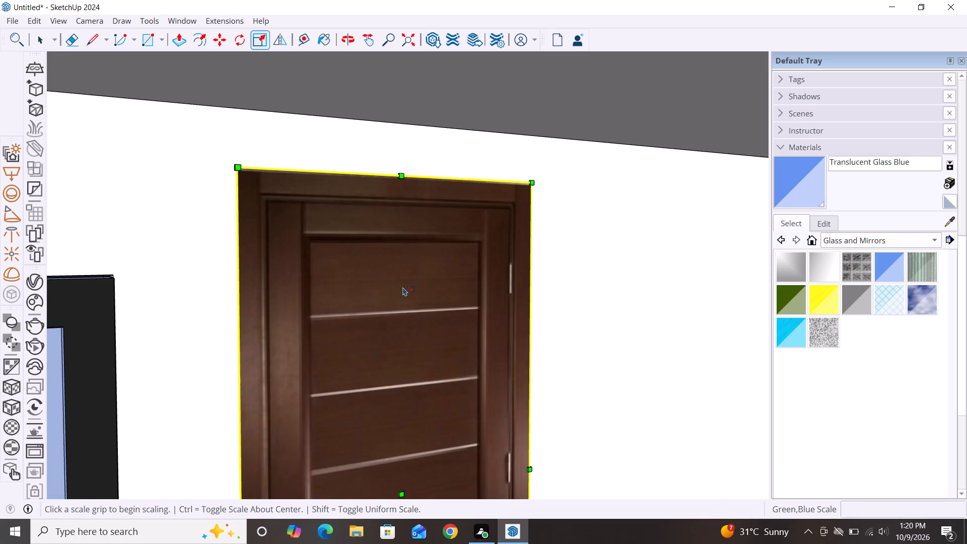
{"action": "left_click_drag", "start_coordinate": [400, 172], "coordinate": [399, 176]}
{"action": "left_click_drag", "start_coordinate": [403, 180], "coordinate": [422, 262]}
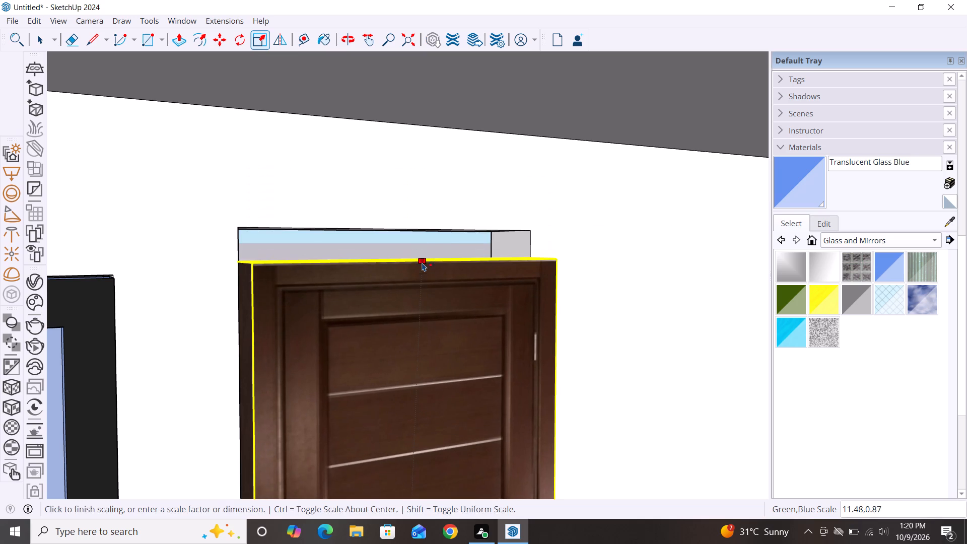
{"action": "left_click_drag", "start_coordinate": [422, 262], "coordinate": [422, 258]}
{"action": "left_click", "coordinate": [419, 258]}
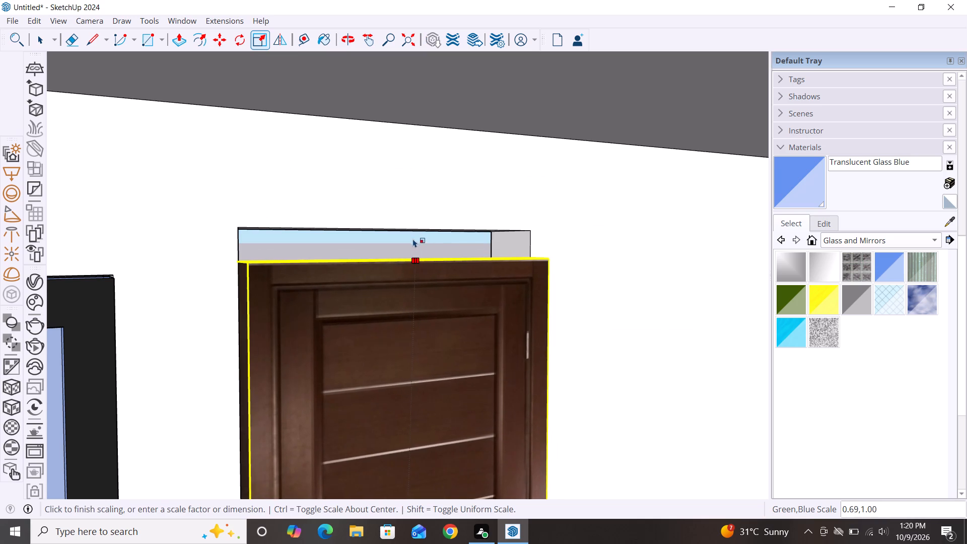
{"action": "left_click", "coordinate": [413, 231]}
{"action": "key", "text": "space"}
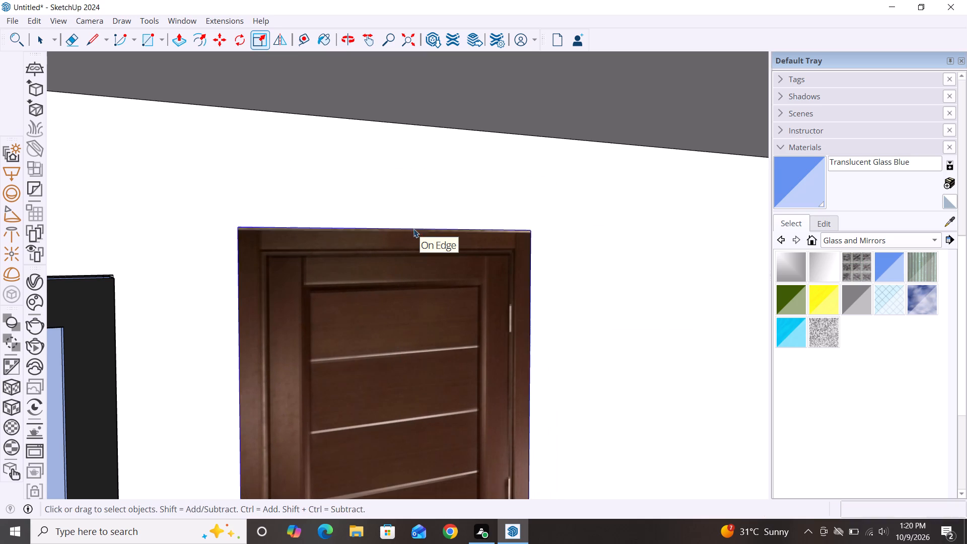
Examine the front facade from several angles, checking the fitted doors and windows on both floors.
{"action": "scroll", "coordinate": [411, 186], "scroll_direction": "down", "scroll_amount": 20}
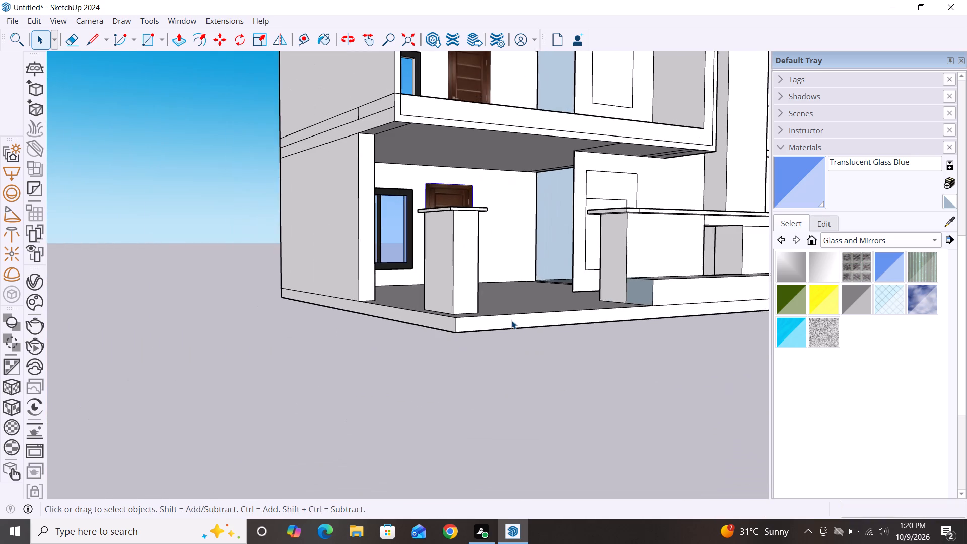
{"action": "middle_click_drag", "start_coordinate": [511, 320], "coordinate": [337, 320]}
{"action": "scroll", "coordinate": [371, 278], "scroll_direction": "down", "scroll_amount": 2}
{"action": "middle_click_drag", "start_coordinate": [449, 362], "coordinate": [509, 385]}
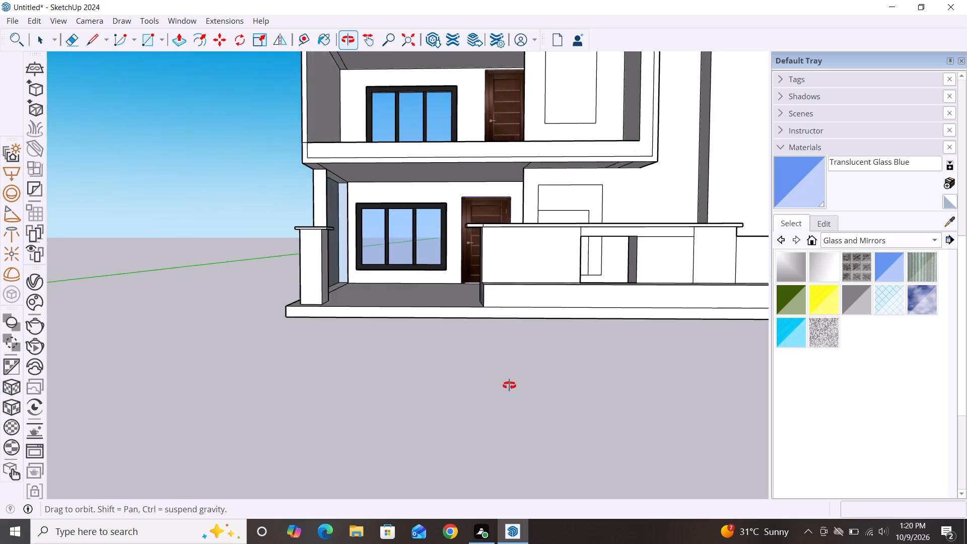
{"action": "middle_click_drag", "start_coordinate": [509, 385], "coordinate": [516, 391]}
{"action": "scroll", "coordinate": [266, 281], "scroll_direction": "down", "scroll_amount": 1}
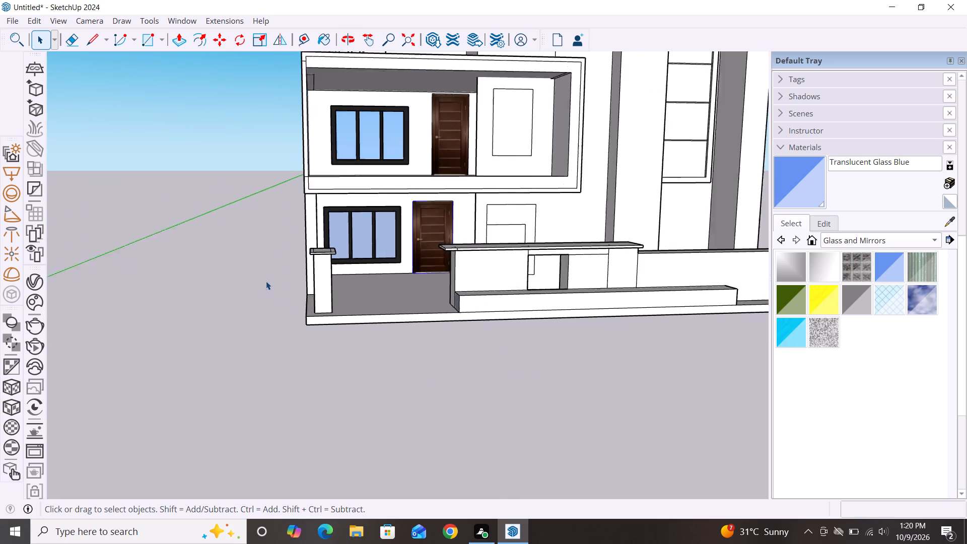
{"action": "scroll", "coordinate": [266, 281], "scroll_direction": "down", "scroll_amount": 4}
{"action": "scroll", "coordinate": [532, 229], "scroll_direction": "down", "scroll_amount": 3}
{"action": "middle_click_drag", "start_coordinate": [584, 249], "coordinate": [496, 247]}
{"action": "scroll", "coordinate": [448, 235], "scroll_direction": "down", "scroll_amount": 2}
{"action": "scroll", "coordinate": [320, 232], "scroll_direction": "down", "scroll_amount": 2}
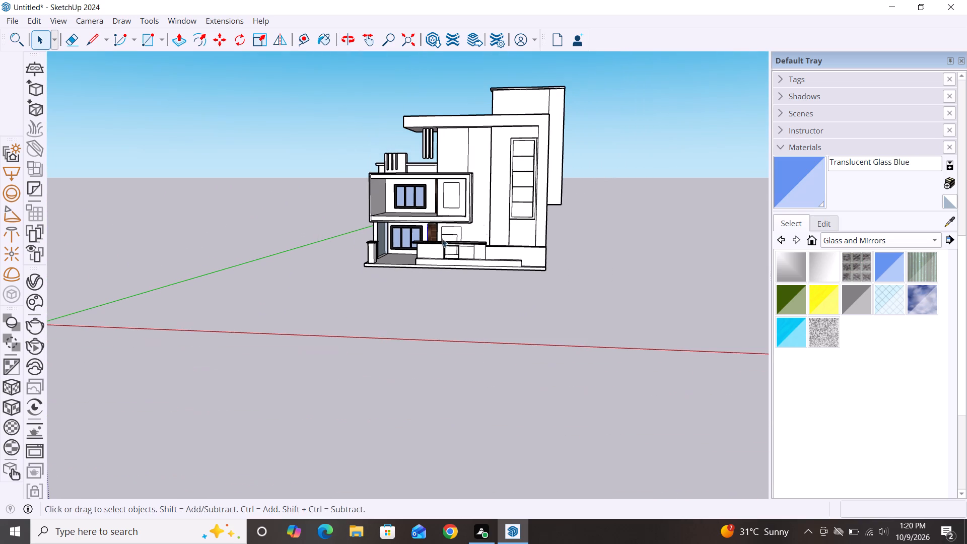
{"action": "scroll", "coordinate": [480, 189], "scroll_direction": "up", "scroll_amount": 4}
{"action": "scroll", "coordinate": [480, 189], "scroll_direction": "down", "scroll_amount": 3}
{"action": "middle_click_drag", "start_coordinate": [490, 283], "coordinate": [523, 292]}
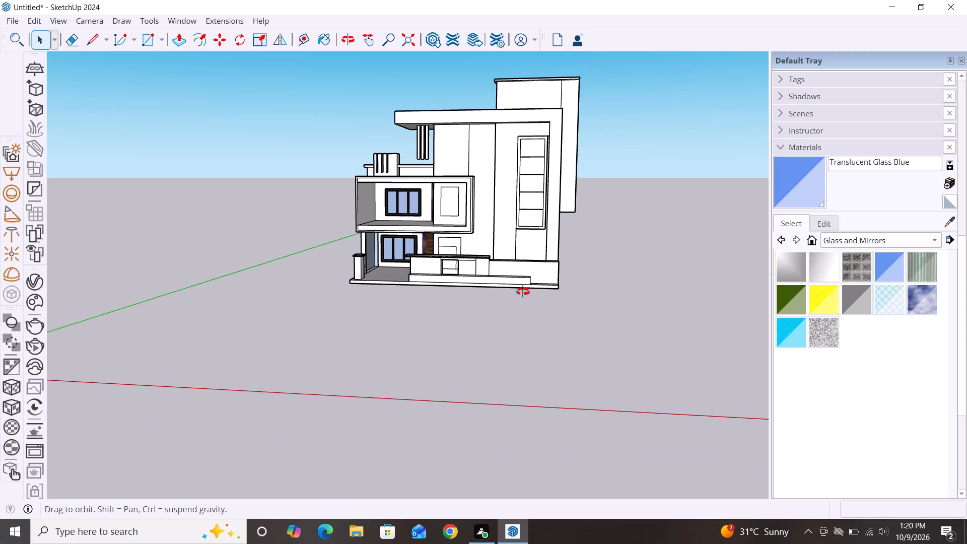
{"action": "middle_click_drag", "start_coordinate": [523, 292], "coordinate": [583, 301]}
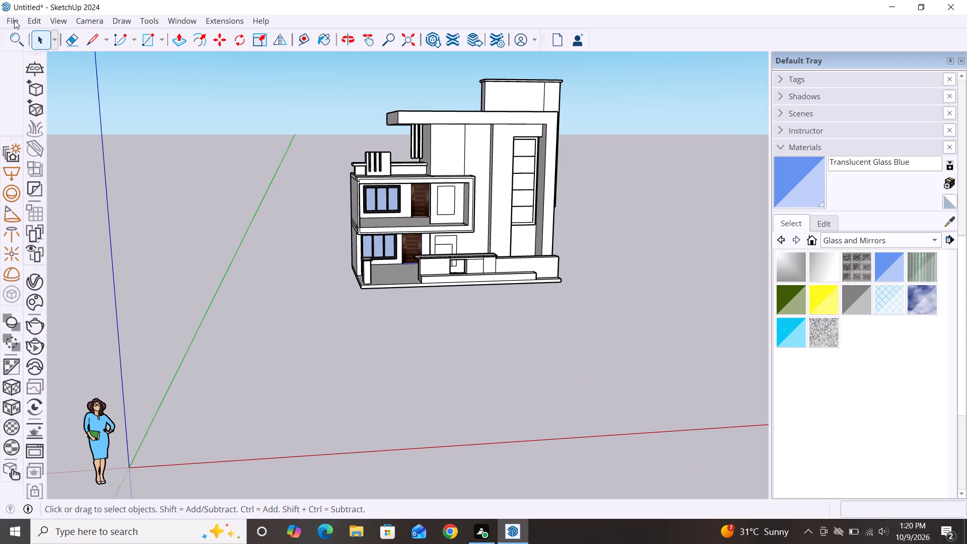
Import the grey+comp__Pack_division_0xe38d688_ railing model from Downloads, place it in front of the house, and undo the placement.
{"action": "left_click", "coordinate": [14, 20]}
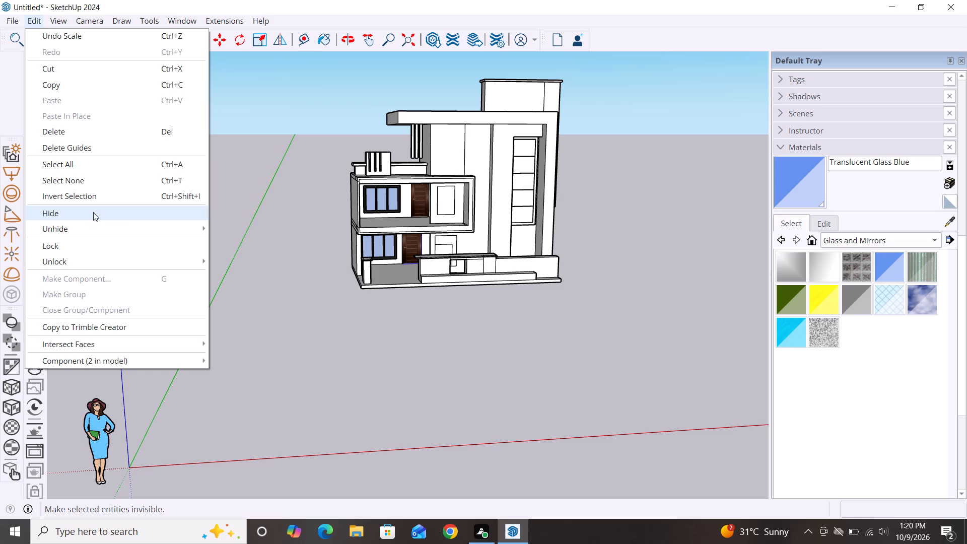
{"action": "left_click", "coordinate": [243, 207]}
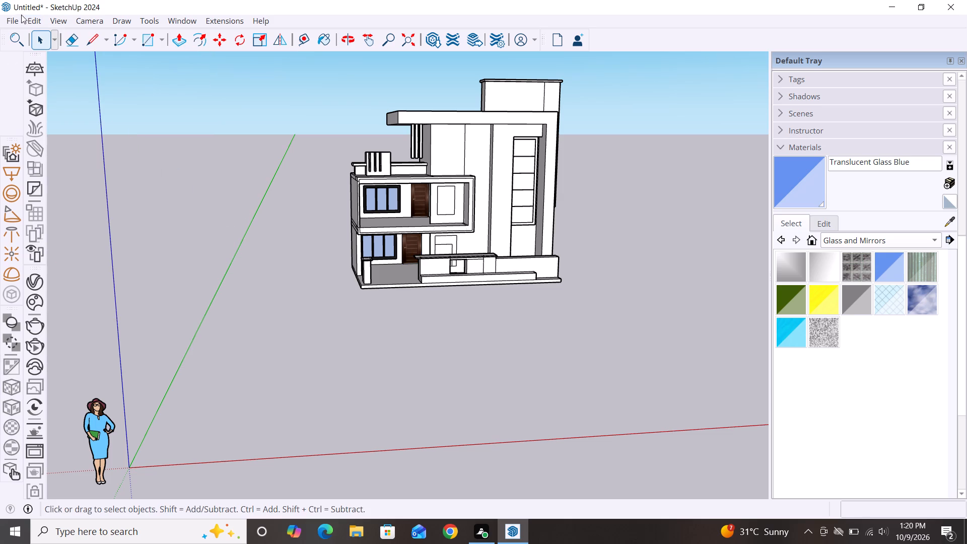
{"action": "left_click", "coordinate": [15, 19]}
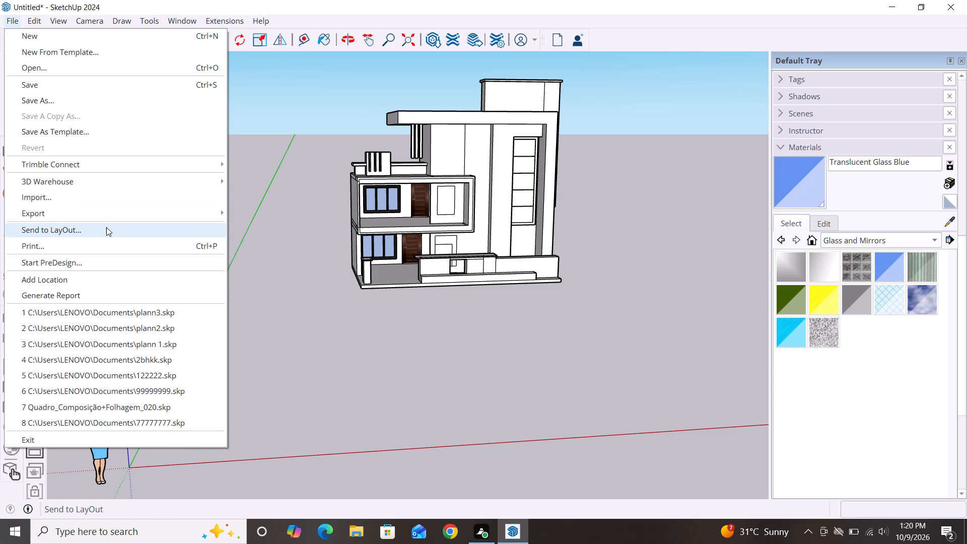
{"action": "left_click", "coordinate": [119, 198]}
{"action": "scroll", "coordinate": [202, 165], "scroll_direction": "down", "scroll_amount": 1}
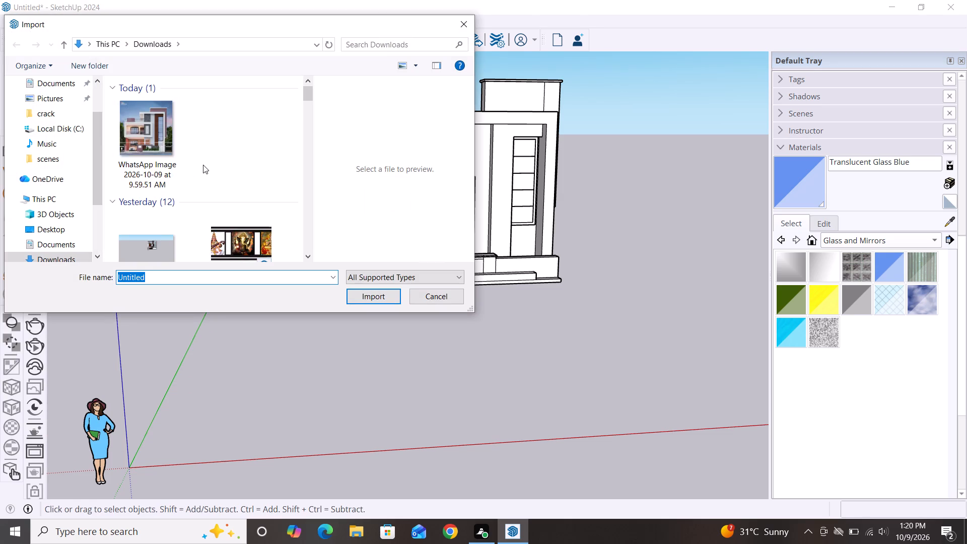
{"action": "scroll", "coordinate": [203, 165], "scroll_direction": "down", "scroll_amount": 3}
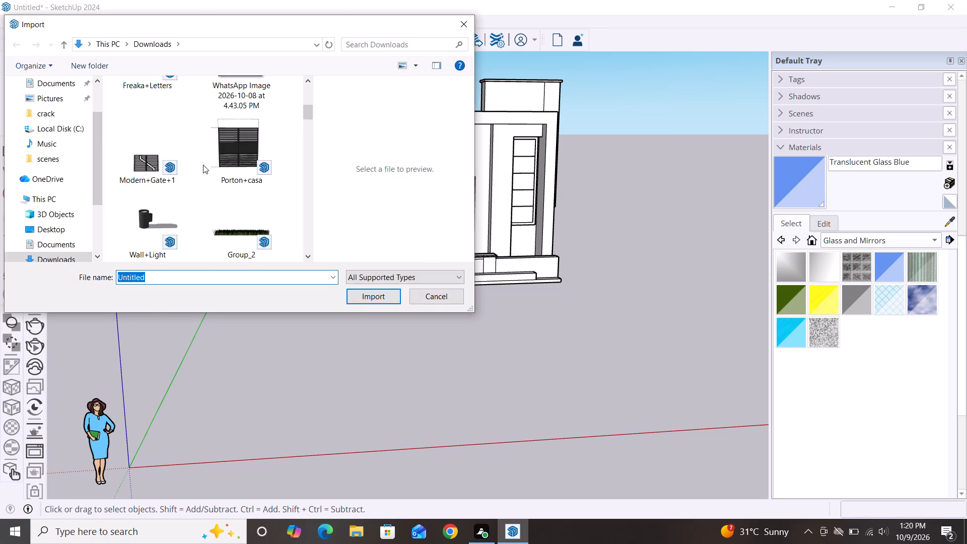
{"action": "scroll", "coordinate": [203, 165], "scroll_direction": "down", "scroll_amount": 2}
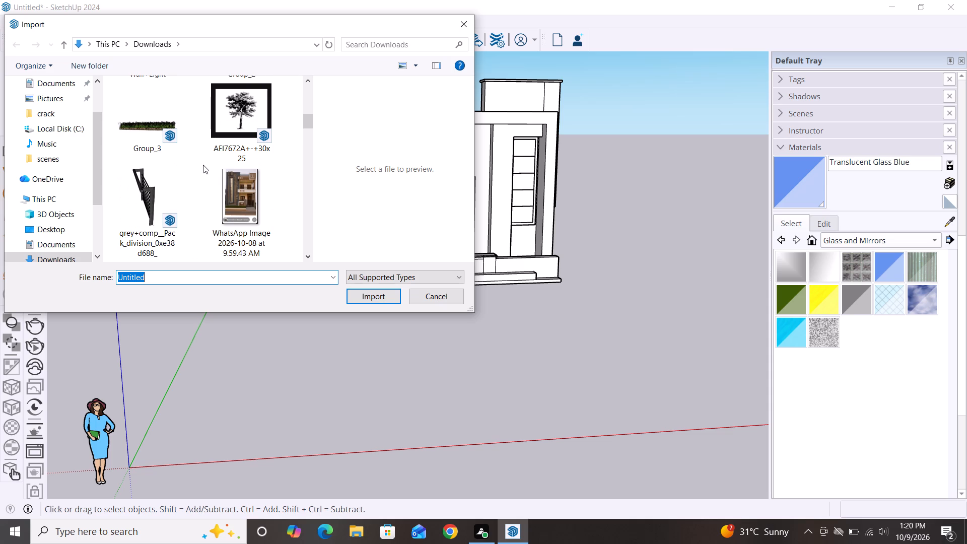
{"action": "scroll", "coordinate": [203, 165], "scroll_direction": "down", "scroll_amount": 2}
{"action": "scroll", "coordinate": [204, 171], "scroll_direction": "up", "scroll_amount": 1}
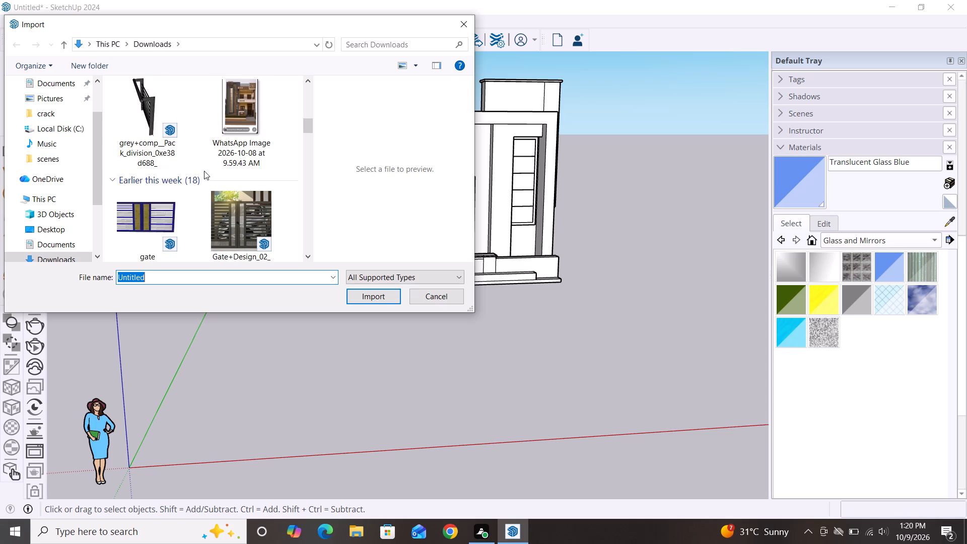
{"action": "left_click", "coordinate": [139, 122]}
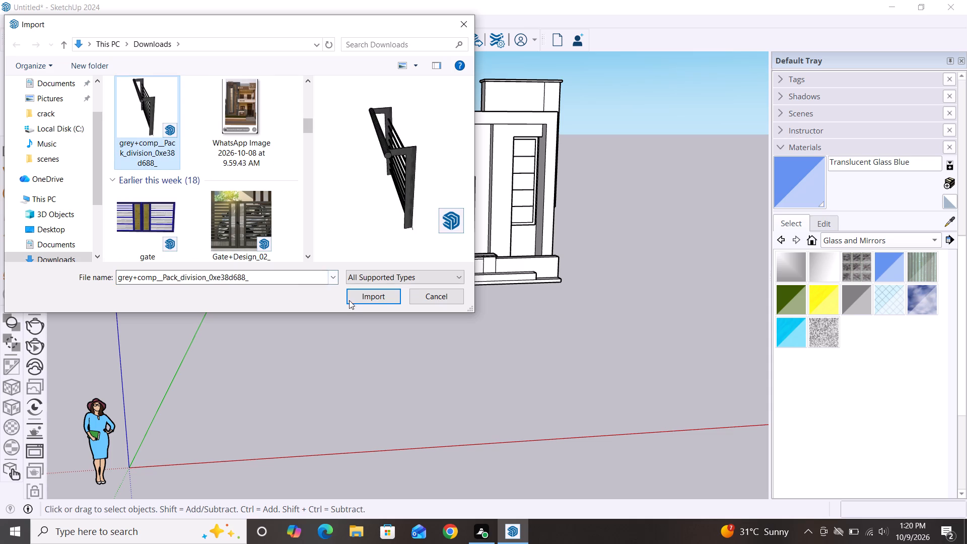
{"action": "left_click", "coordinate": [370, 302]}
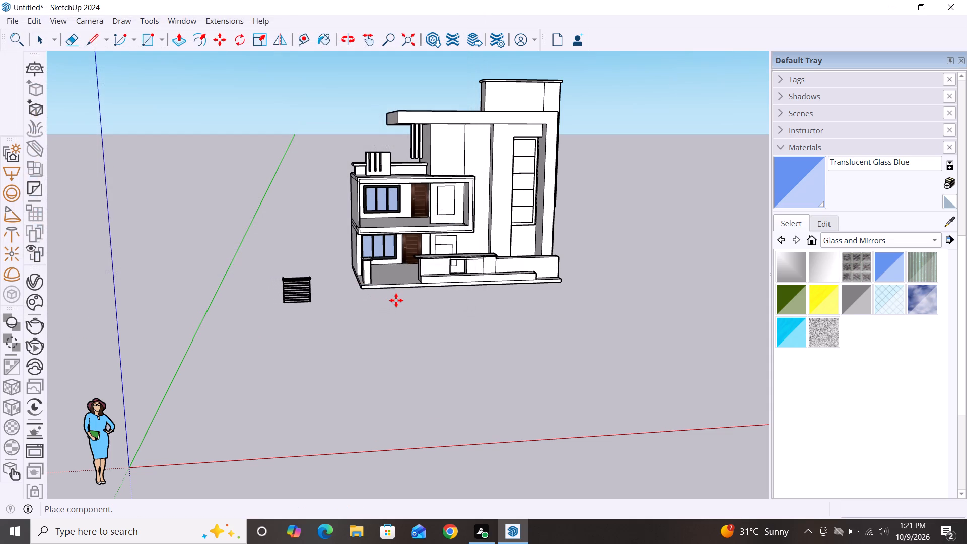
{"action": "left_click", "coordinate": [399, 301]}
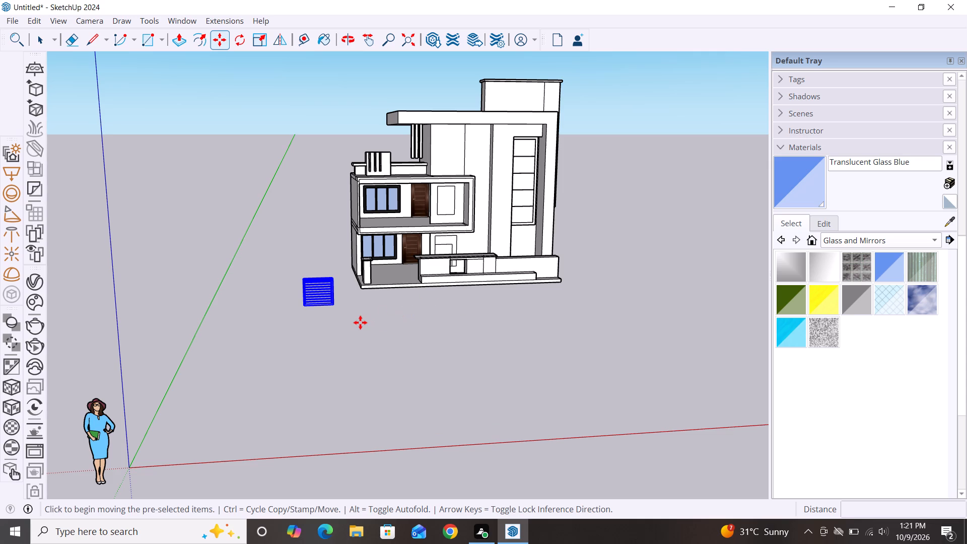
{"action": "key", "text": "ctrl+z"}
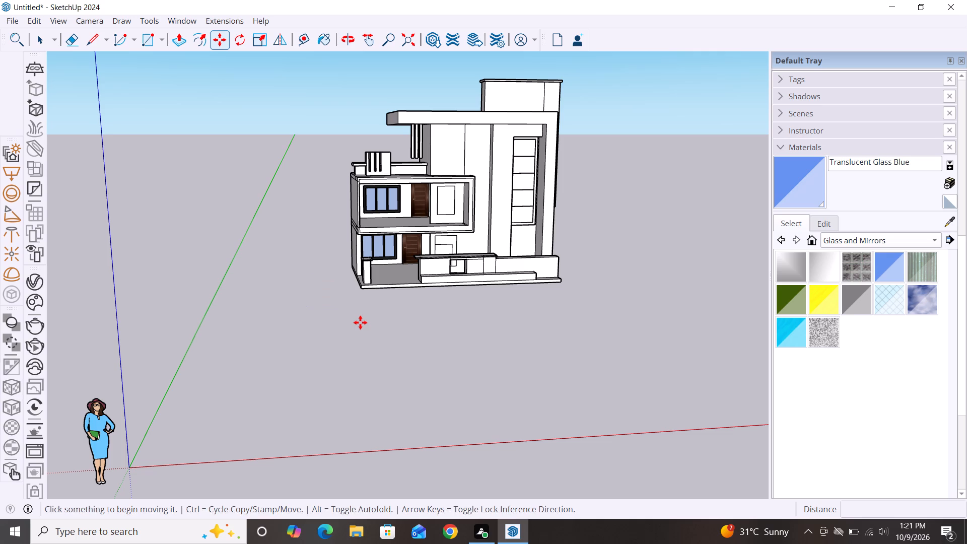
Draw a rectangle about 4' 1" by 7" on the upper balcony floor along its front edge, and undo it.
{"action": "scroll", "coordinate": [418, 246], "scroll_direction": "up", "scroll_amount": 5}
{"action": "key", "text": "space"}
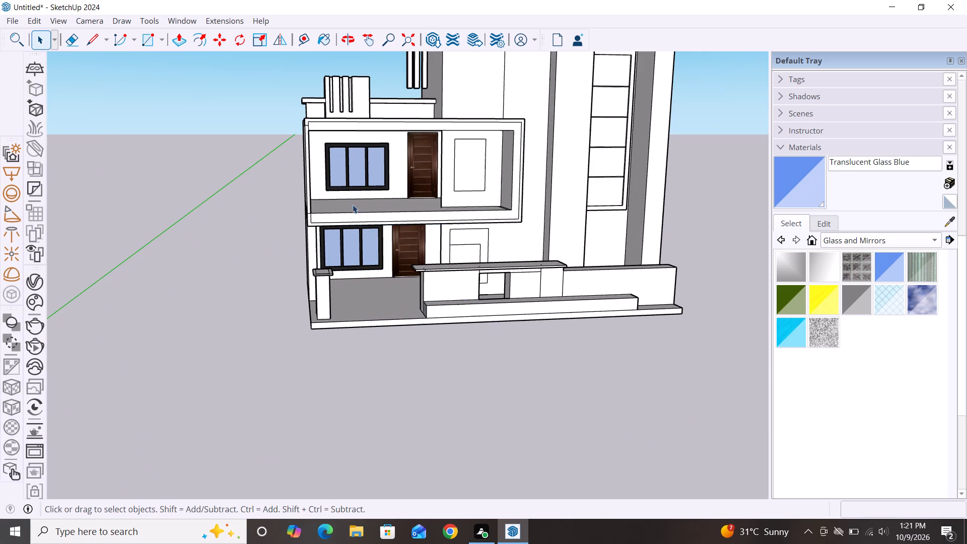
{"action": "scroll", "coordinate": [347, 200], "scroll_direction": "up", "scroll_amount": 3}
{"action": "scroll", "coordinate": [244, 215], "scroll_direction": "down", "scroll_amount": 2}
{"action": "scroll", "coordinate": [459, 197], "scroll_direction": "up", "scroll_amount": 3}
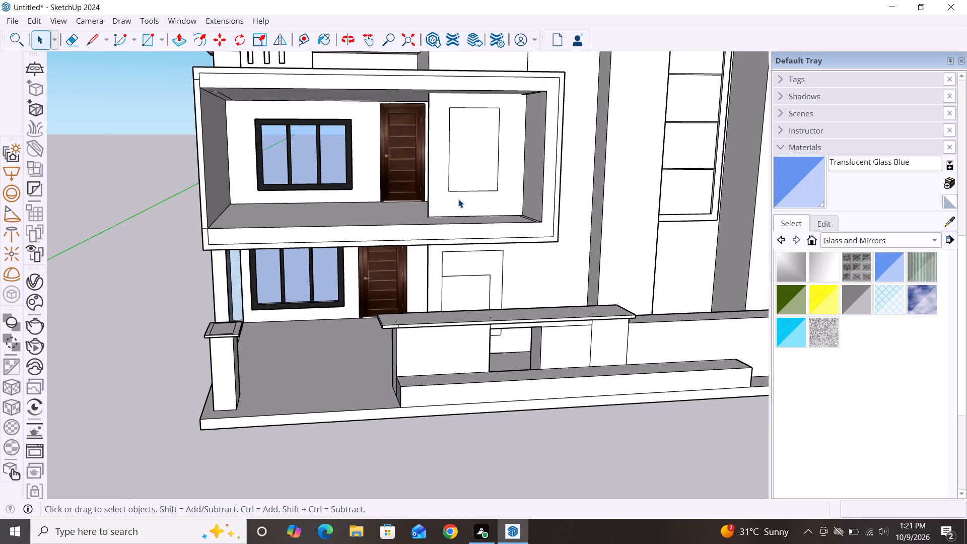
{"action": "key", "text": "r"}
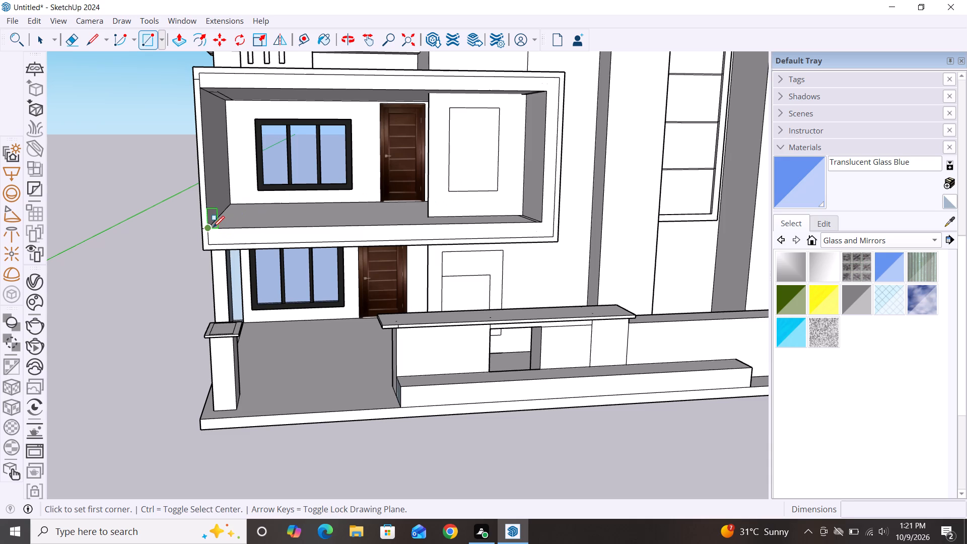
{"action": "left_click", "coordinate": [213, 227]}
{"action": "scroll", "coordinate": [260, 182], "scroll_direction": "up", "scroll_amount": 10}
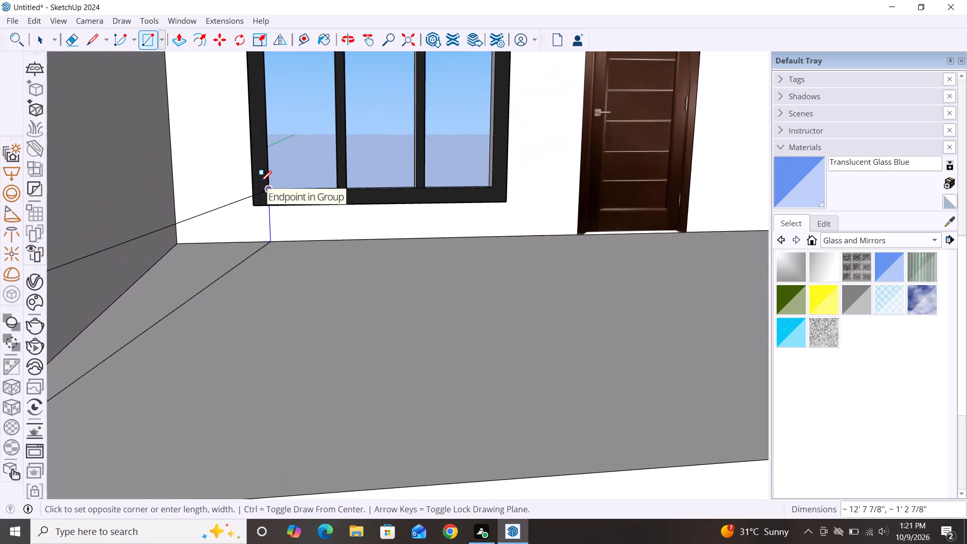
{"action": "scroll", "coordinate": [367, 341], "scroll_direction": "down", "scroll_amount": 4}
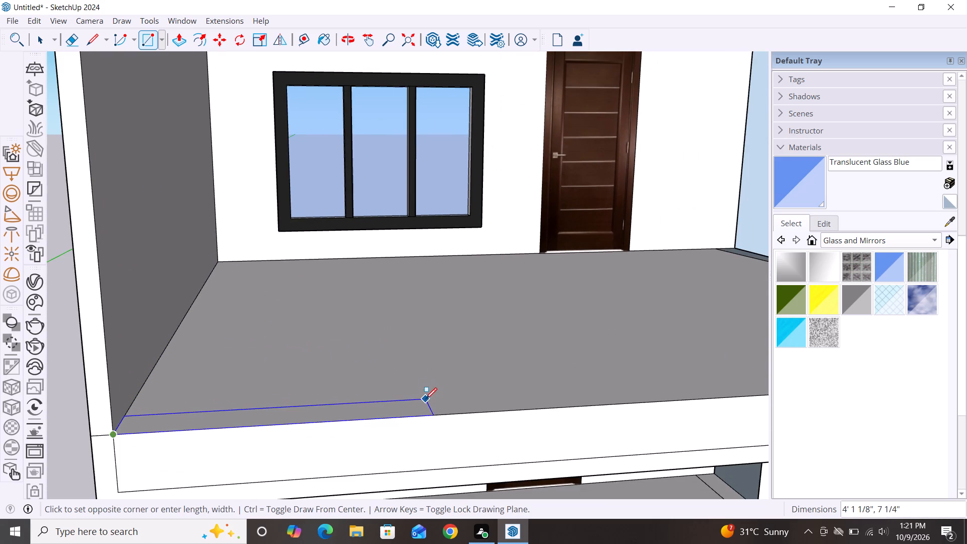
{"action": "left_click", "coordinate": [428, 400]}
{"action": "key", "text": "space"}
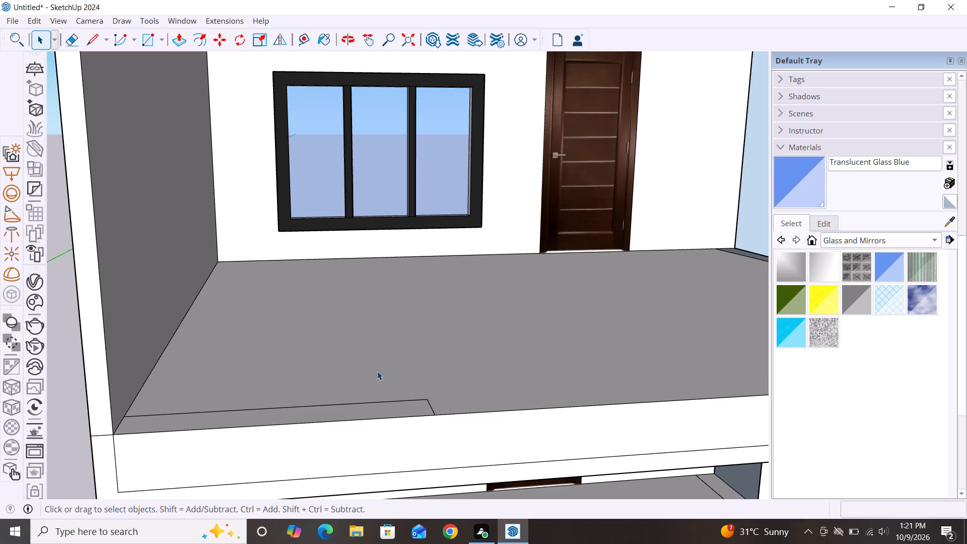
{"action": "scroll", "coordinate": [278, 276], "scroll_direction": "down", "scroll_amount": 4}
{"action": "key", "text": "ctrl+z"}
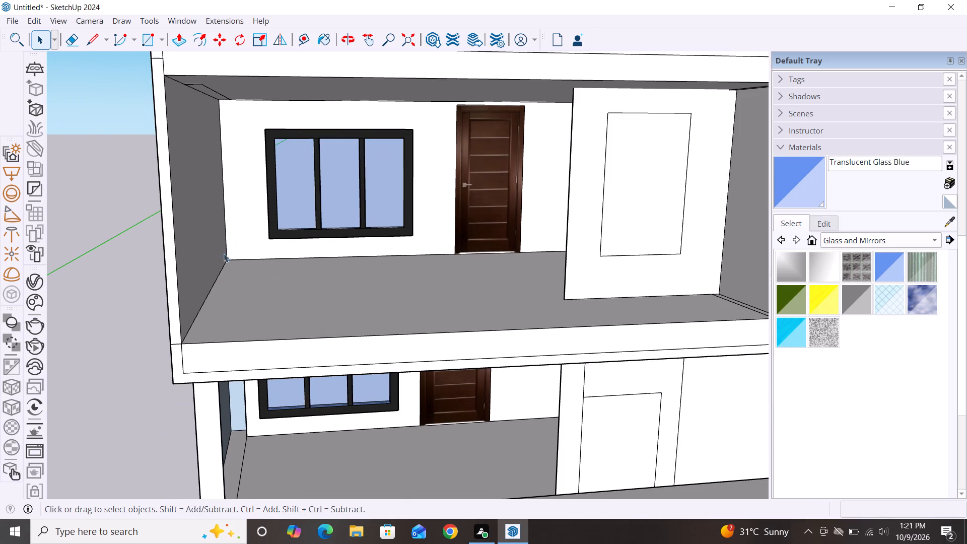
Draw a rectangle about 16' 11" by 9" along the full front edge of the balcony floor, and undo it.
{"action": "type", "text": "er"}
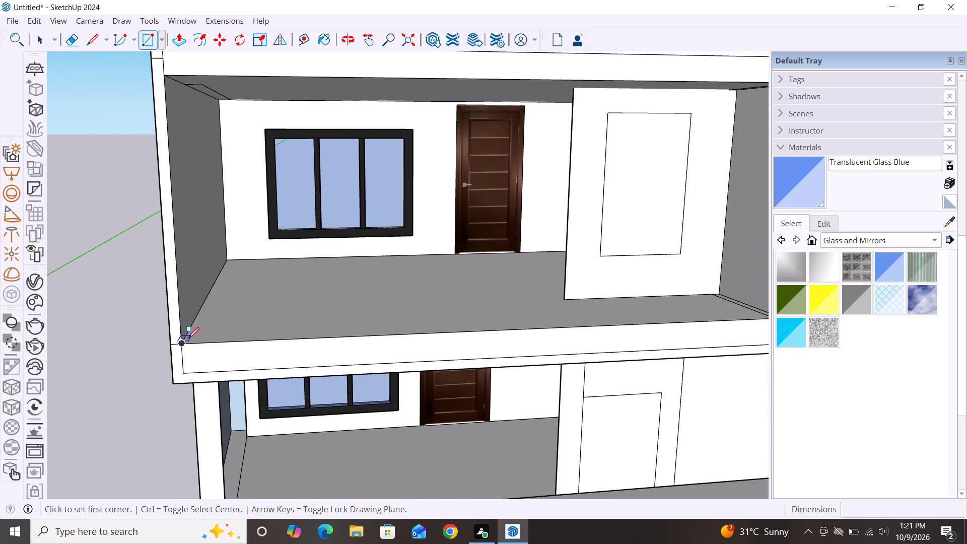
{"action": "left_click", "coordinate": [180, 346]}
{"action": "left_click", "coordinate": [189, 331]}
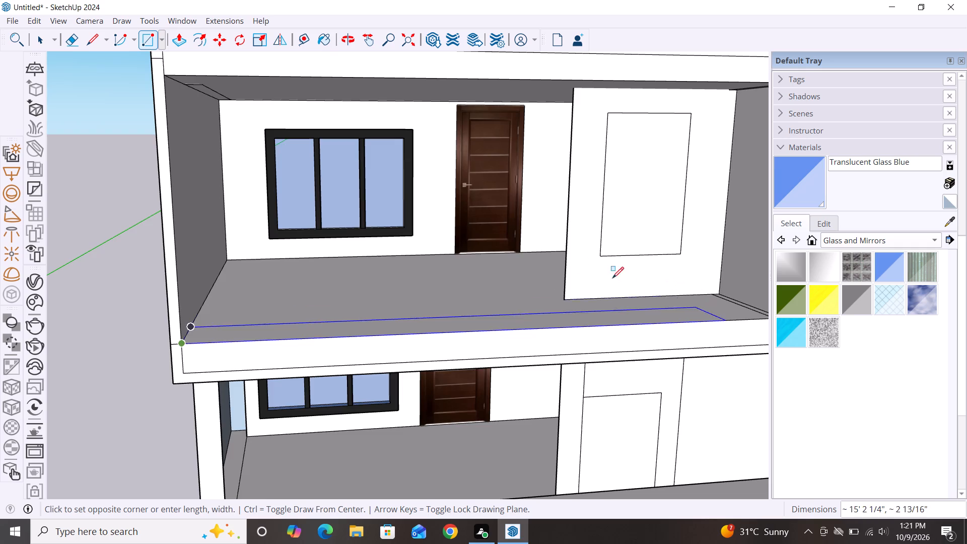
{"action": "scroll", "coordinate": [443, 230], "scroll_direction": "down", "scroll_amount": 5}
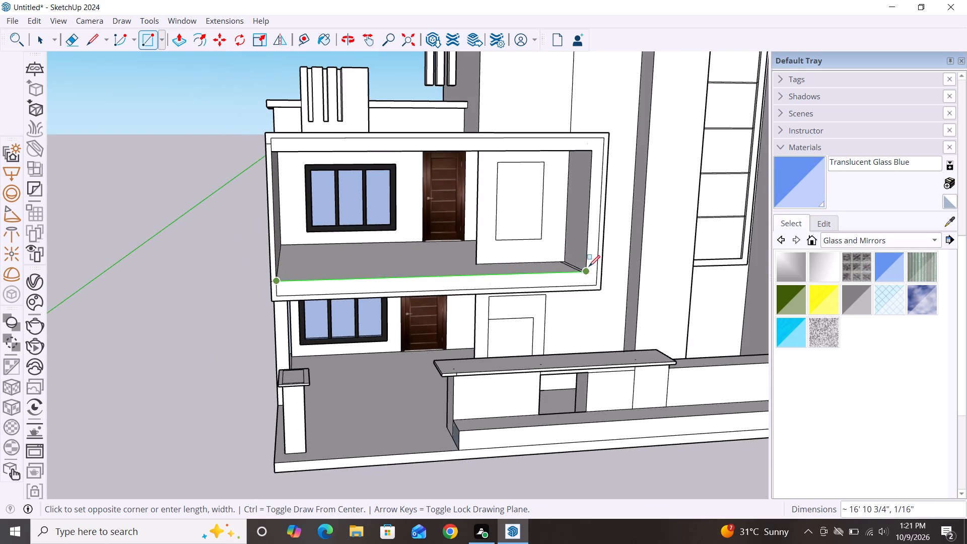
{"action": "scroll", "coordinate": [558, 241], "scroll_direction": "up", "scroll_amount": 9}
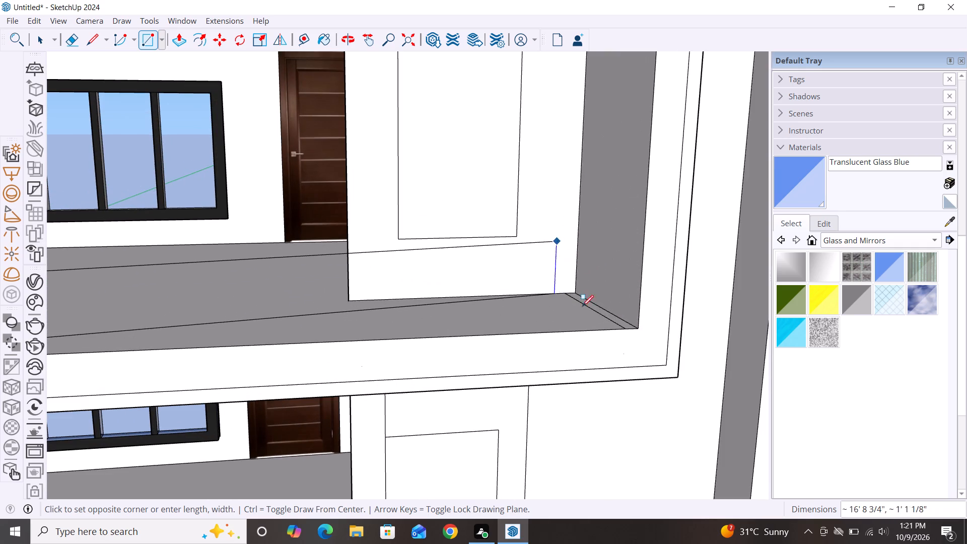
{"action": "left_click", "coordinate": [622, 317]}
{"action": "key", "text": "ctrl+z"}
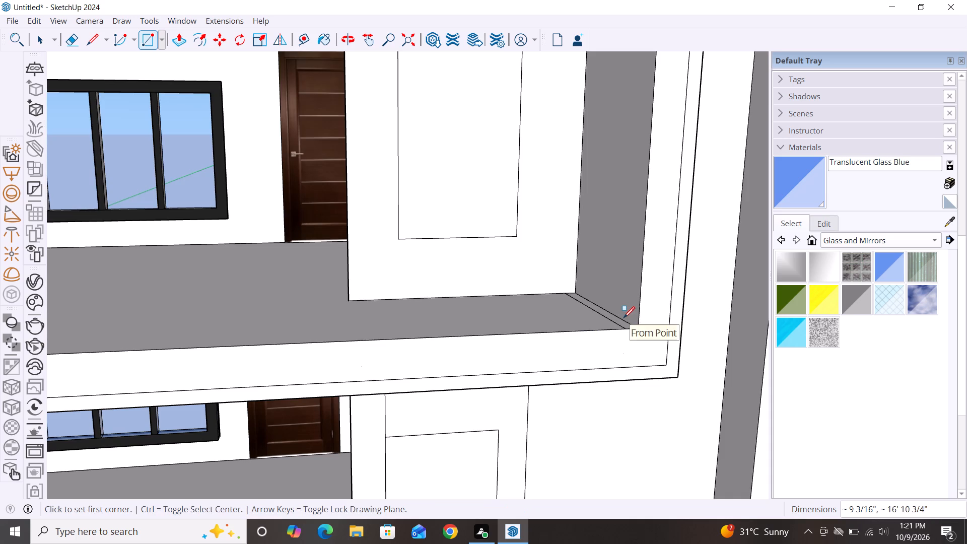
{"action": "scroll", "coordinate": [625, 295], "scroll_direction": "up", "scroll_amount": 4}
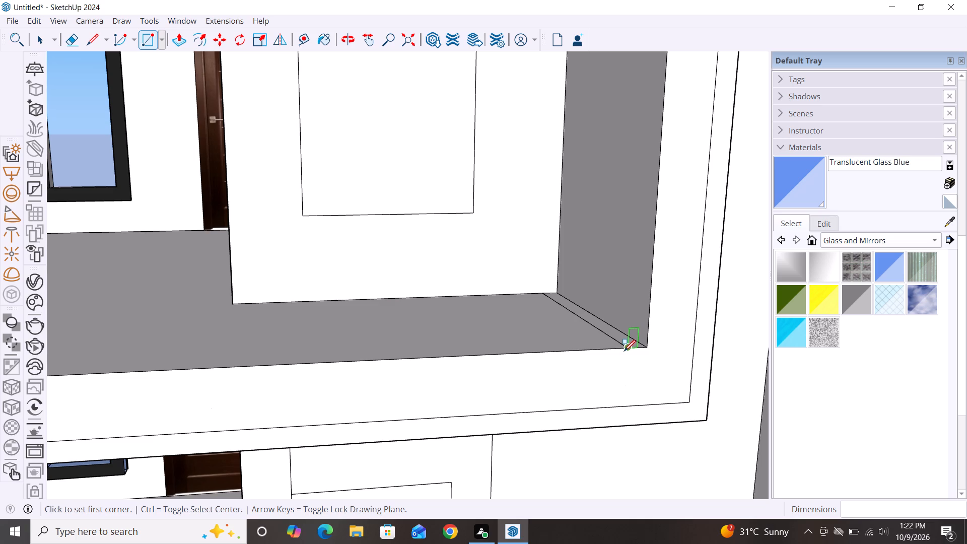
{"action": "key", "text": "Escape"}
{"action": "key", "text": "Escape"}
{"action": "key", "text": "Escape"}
Draw a rectangle about 11' 5 1/2" by 1' 10" on the balcony floor, from the projecting wall's corner to the opposite side wall.
{"action": "scroll", "coordinate": [604, 231], "scroll_direction": "down", "scroll_amount": 9}
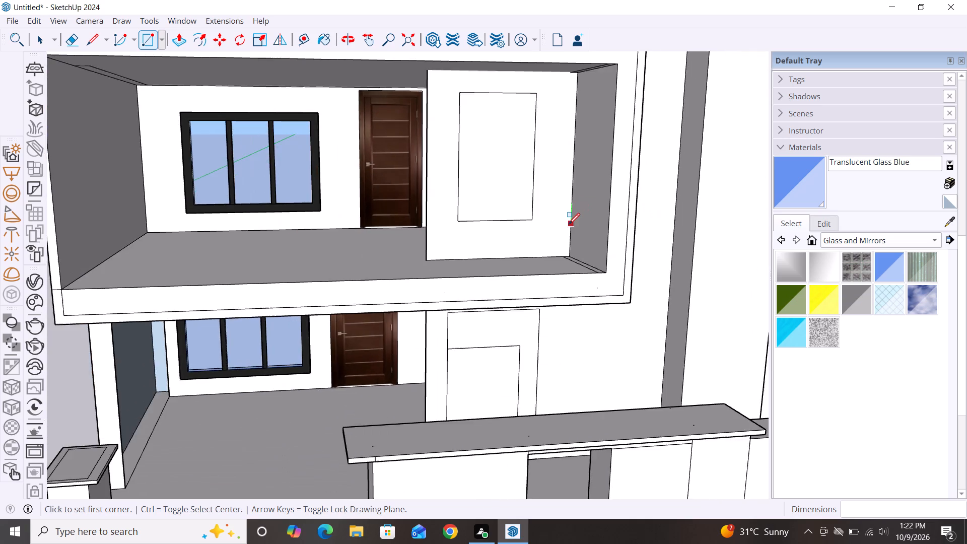
{"action": "scroll", "coordinate": [569, 224], "scroll_direction": "down", "scroll_amount": 3}
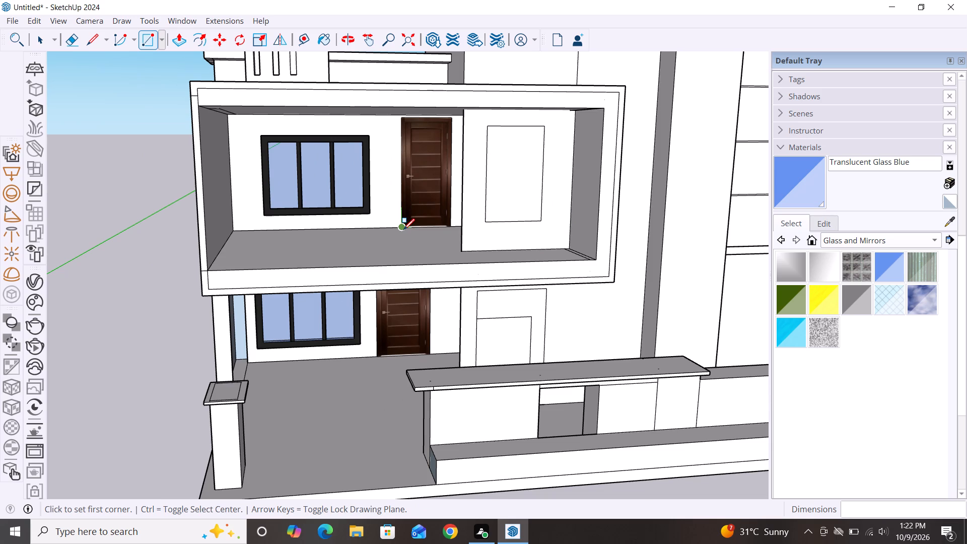
{"action": "scroll", "coordinate": [403, 230], "scroll_direction": "up", "scroll_amount": 2}
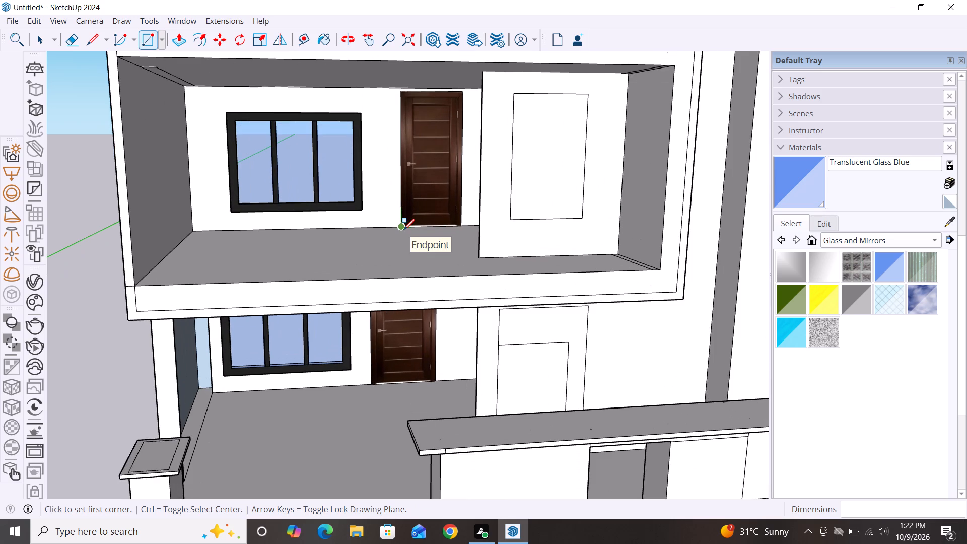
{"action": "scroll", "coordinate": [379, 241], "scroll_direction": "down", "scroll_amount": 1}
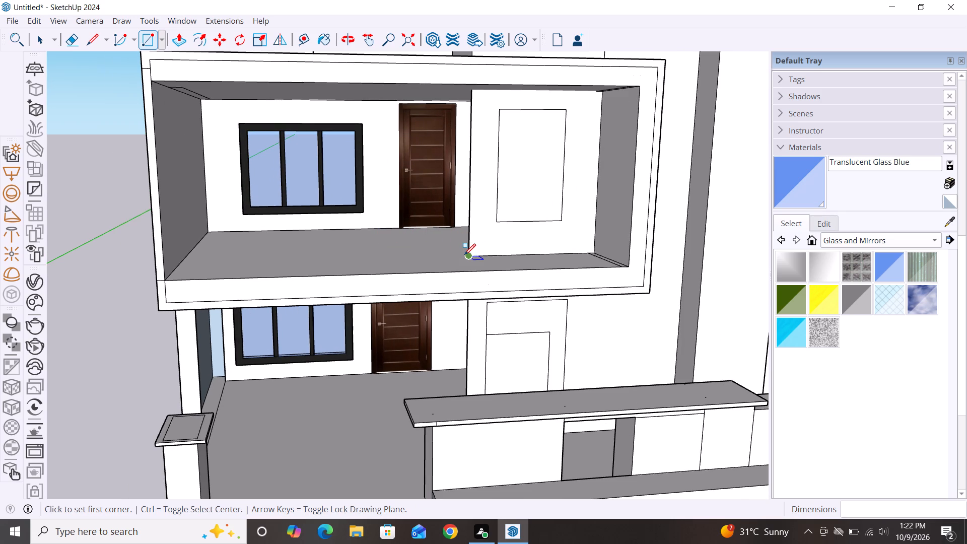
{"action": "left_click", "coordinate": [465, 255]}
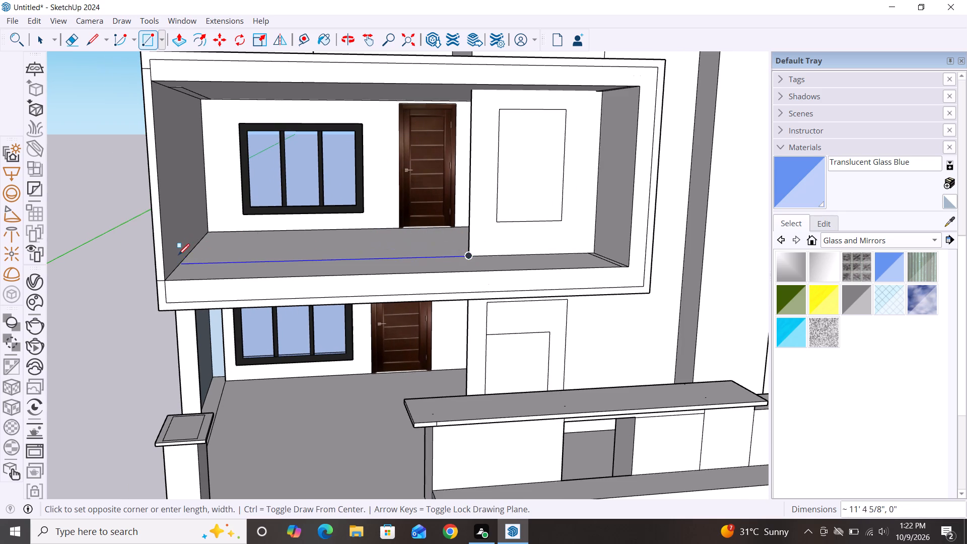
{"action": "left_click", "coordinate": [187, 256]}
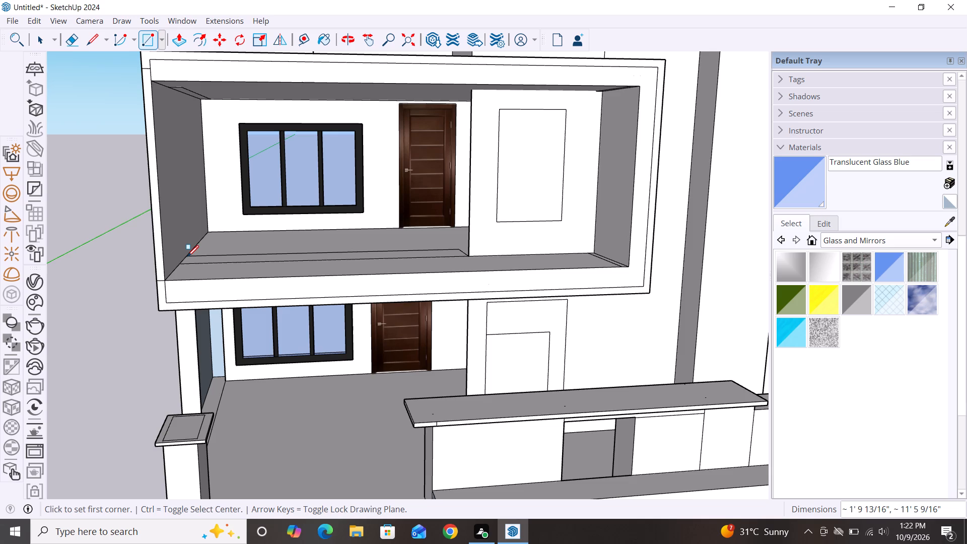
{"action": "scroll", "coordinate": [187, 256], "scroll_direction": "down", "scroll_amount": 4}
{"action": "scroll", "coordinate": [251, 295], "scroll_direction": "down", "scroll_amount": 2}
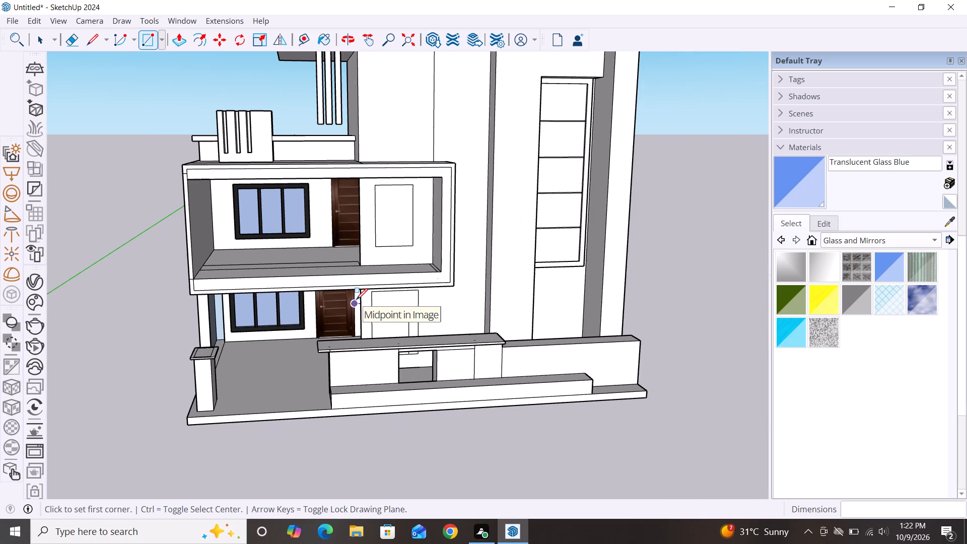
Push/Pull the balcony floor rectangle up into a low parapet reaching just above the bottom of the window.
{"action": "key", "text": "p"}
{"action": "left_click", "coordinate": [314, 263]}
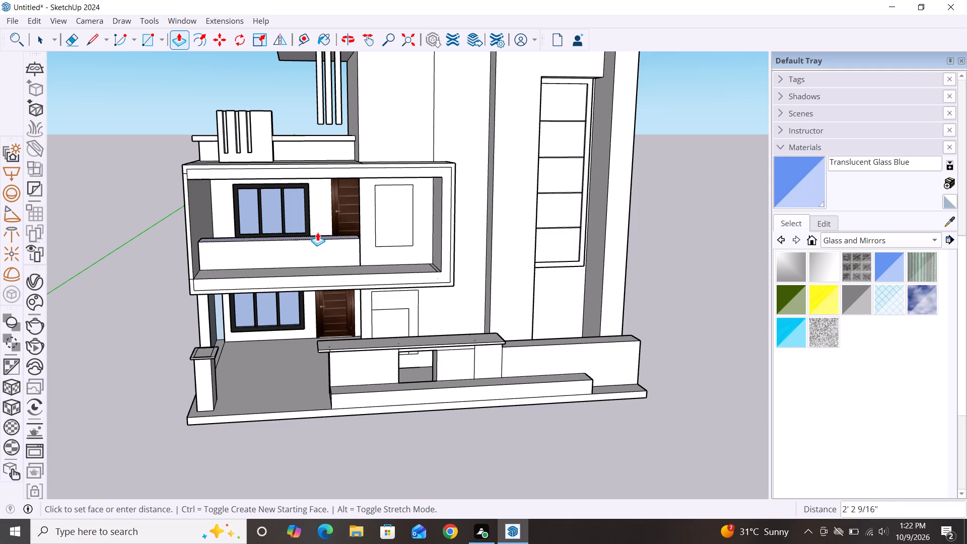
{"action": "left_click", "coordinate": [317, 232]}
{"action": "key", "text": "space"}
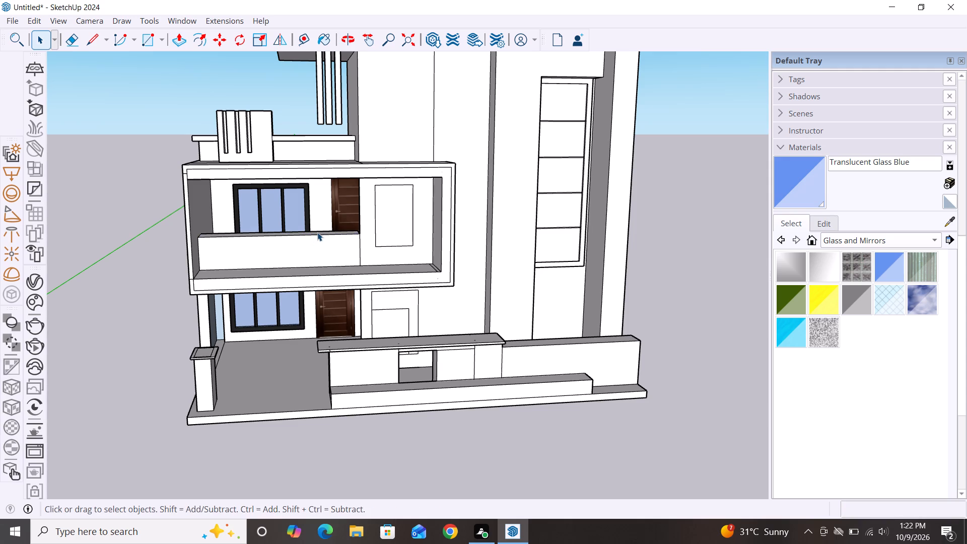
Draw a rectangle about 2' 3/4" by 5 1/2" on the balcony's side wall above the parapet and extrude it across to the projecting wall.
{"action": "scroll", "coordinate": [317, 232], "scroll_direction": "up", "scroll_amount": 5}
{"action": "scroll", "coordinate": [360, 243], "scroll_direction": "down", "scroll_amount": 4}
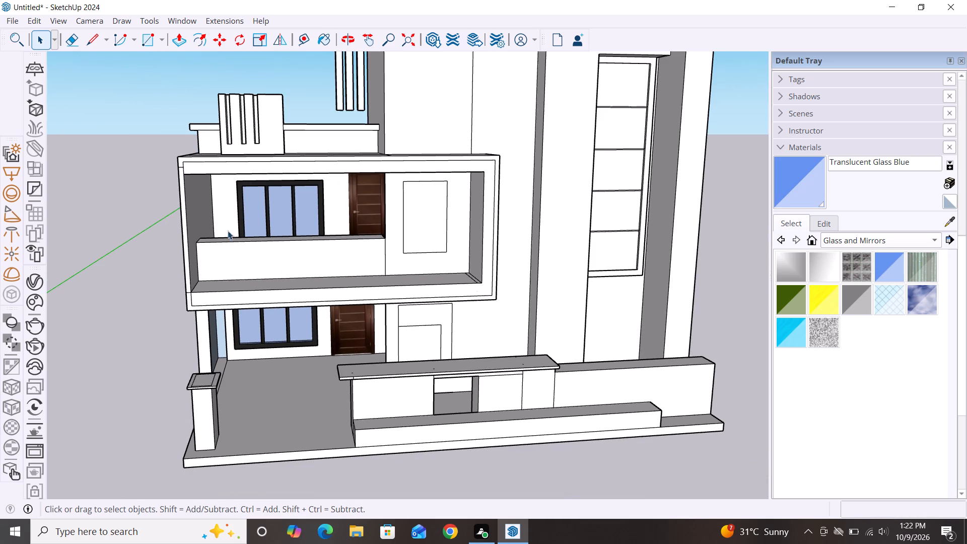
{"action": "scroll", "coordinate": [197, 223], "scroll_direction": "up", "scroll_amount": 2}
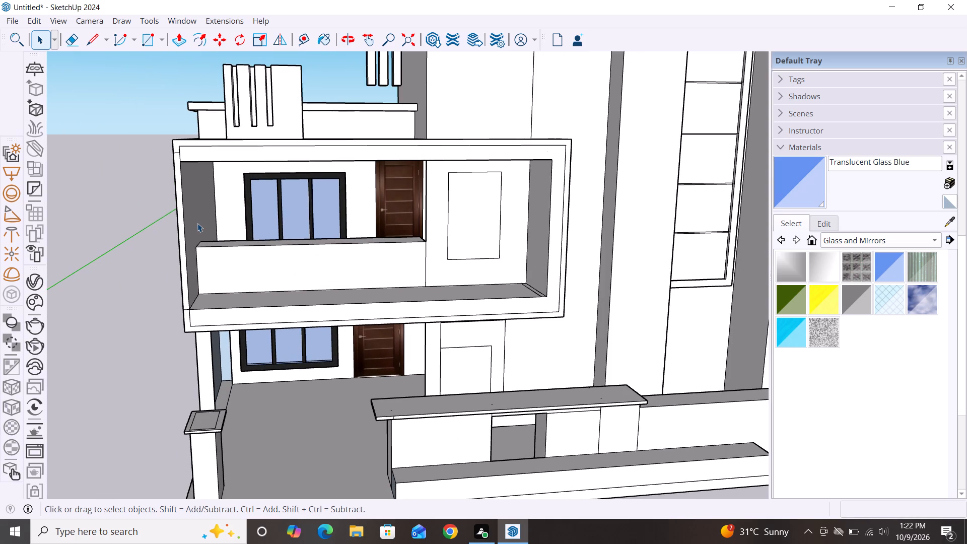
{"action": "key", "text": "r"}
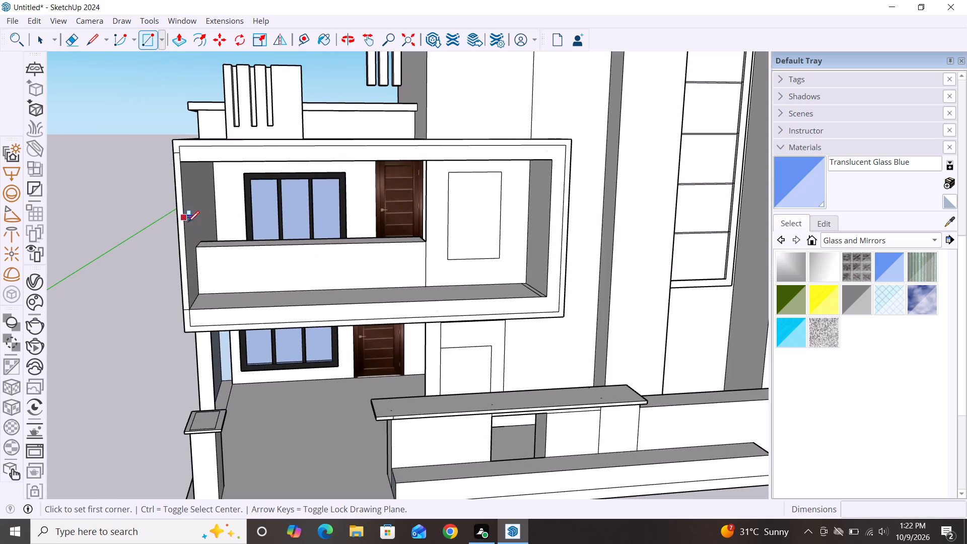
{"action": "scroll", "coordinate": [196, 221], "scroll_direction": "up", "scroll_amount": 4}
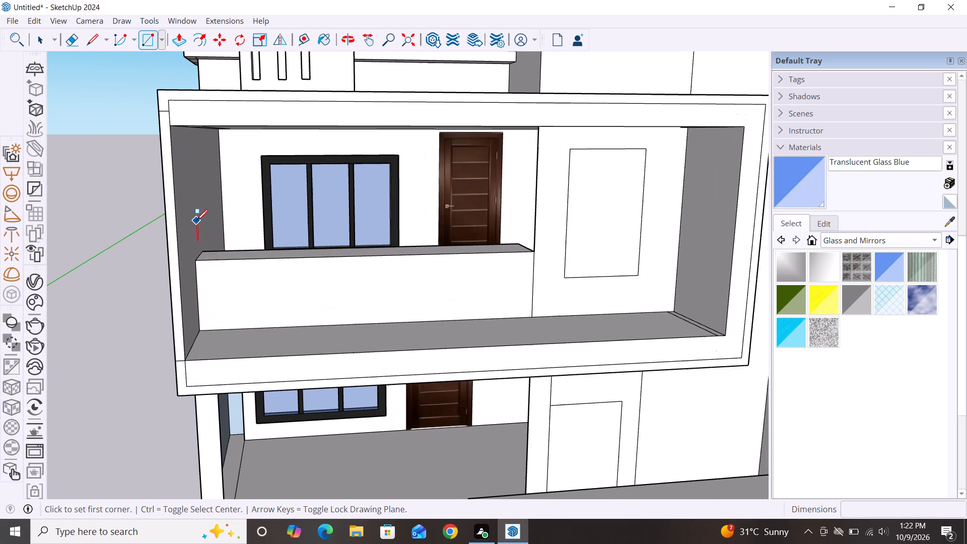
{"action": "left_click", "coordinate": [186, 216]}
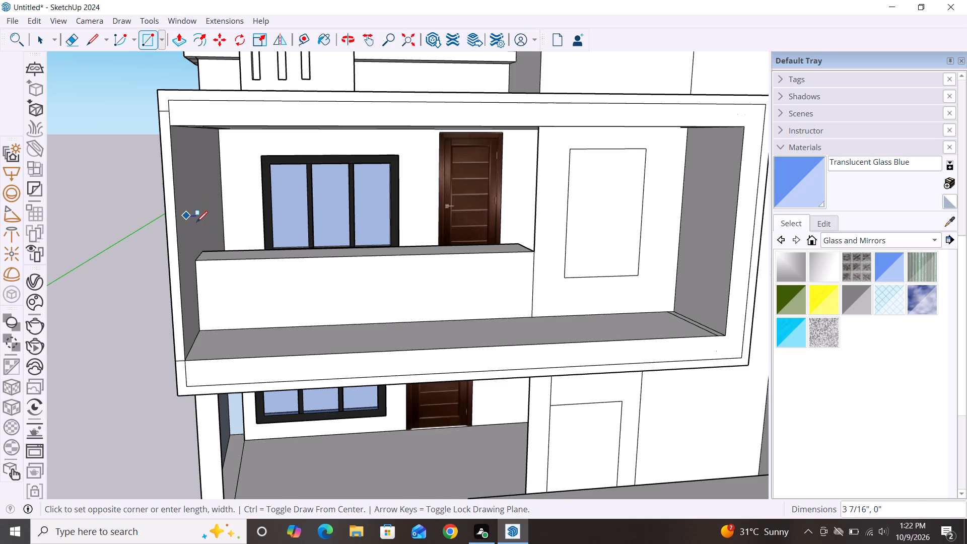
{"action": "left_click", "coordinate": [197, 223]}
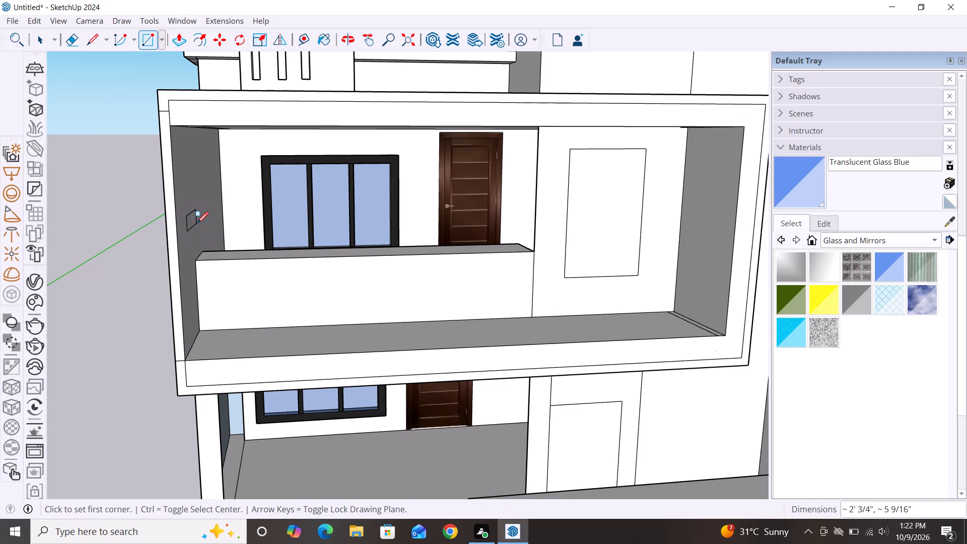
{"action": "key", "text": "p"}
{"action": "left_click", "coordinate": [194, 221]}
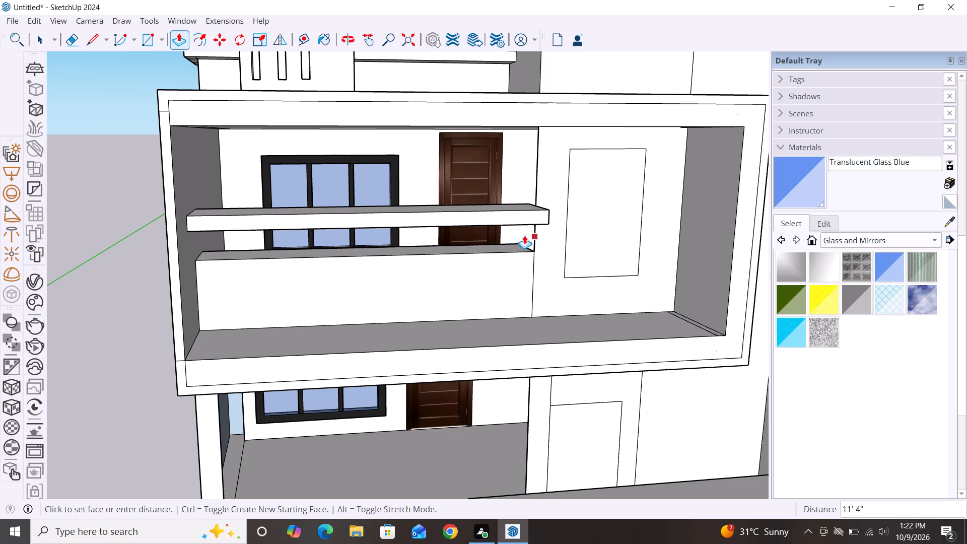